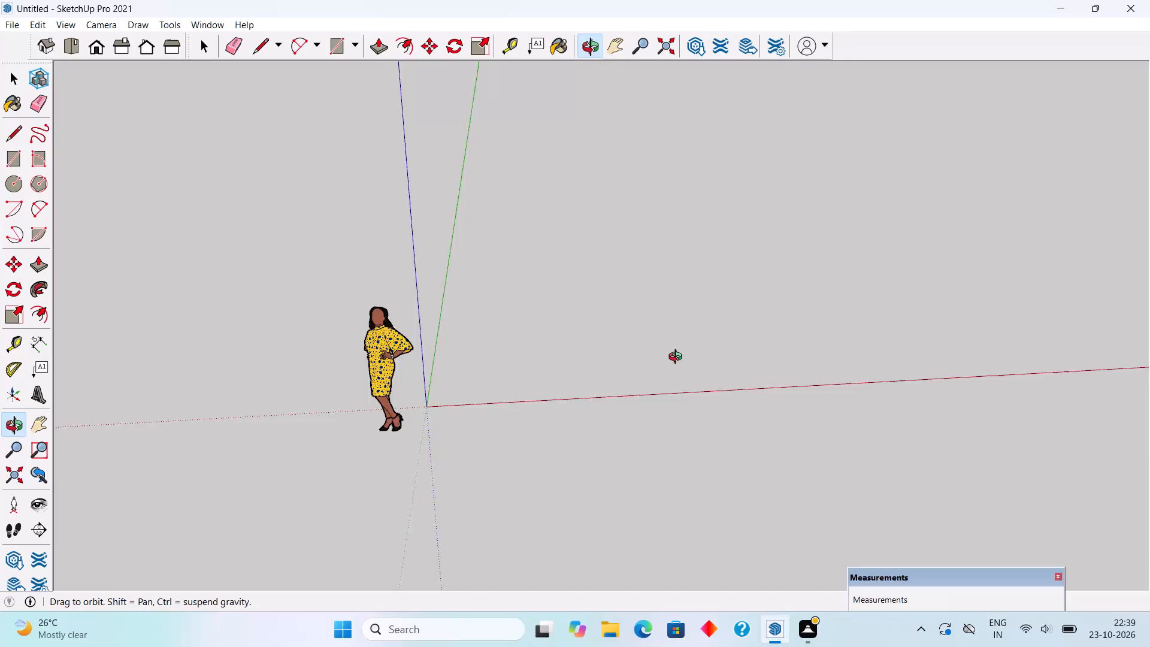
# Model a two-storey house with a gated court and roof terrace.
# Draw a ground-plane rectangle about 30' 3" by 51' 10" beside the origin, its long sides along the green axis.
pyautogui.scroll(-8, 646, 415)
pyautogui.scroll(-4, 565, 374)
pyautogui.scroll(-5, 455, 394)
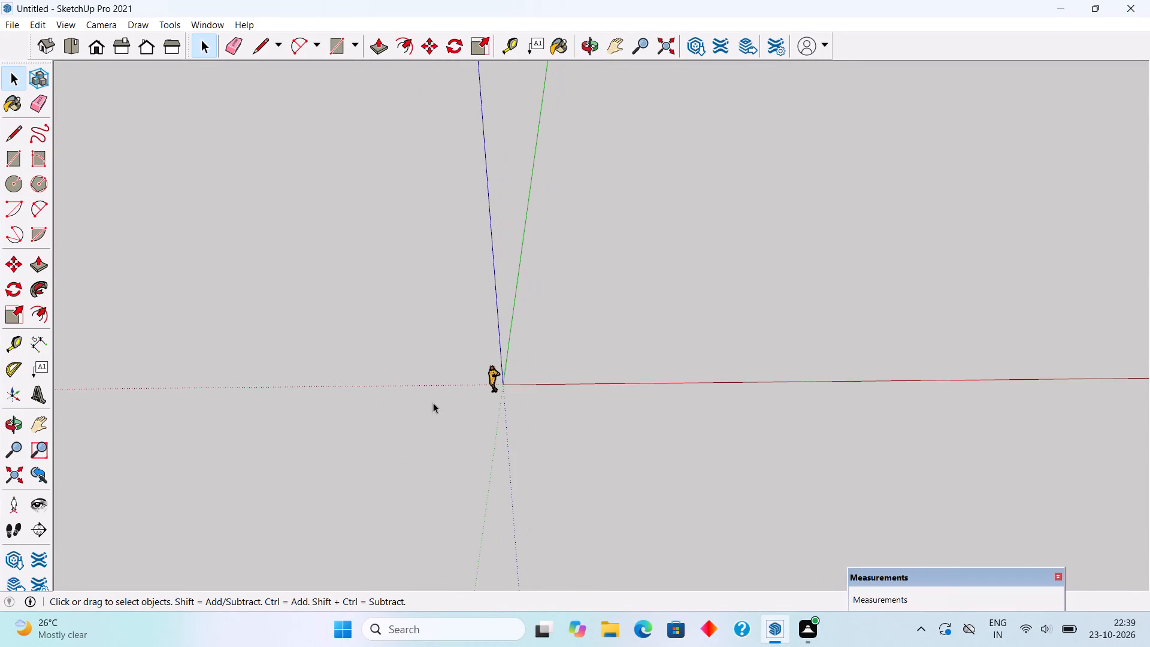
pyautogui.scroll(10, 628, 404)
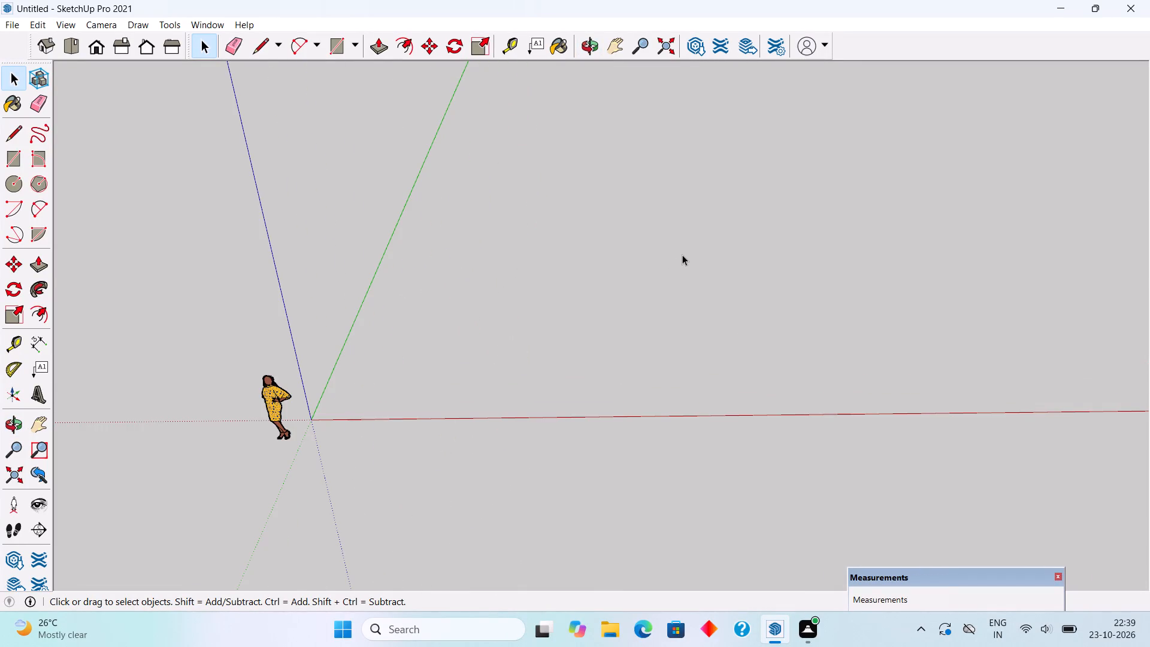
pyautogui.press('r')
pyautogui.click(463, 143)
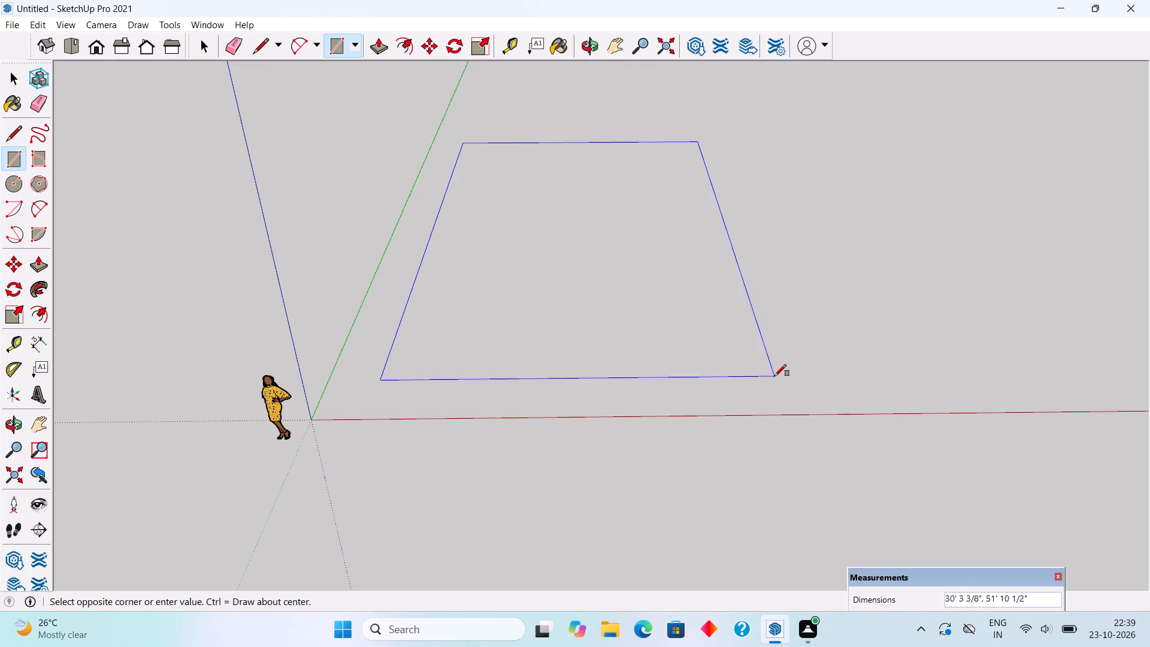
pyautogui.click(774, 376)
pyautogui.press('space')
# Move the whole rectangle about 4' along the green axis, closer to the red axis.
pyautogui.moveTo(629, 312); pyautogui.dragTo(531, 412, button='middle')
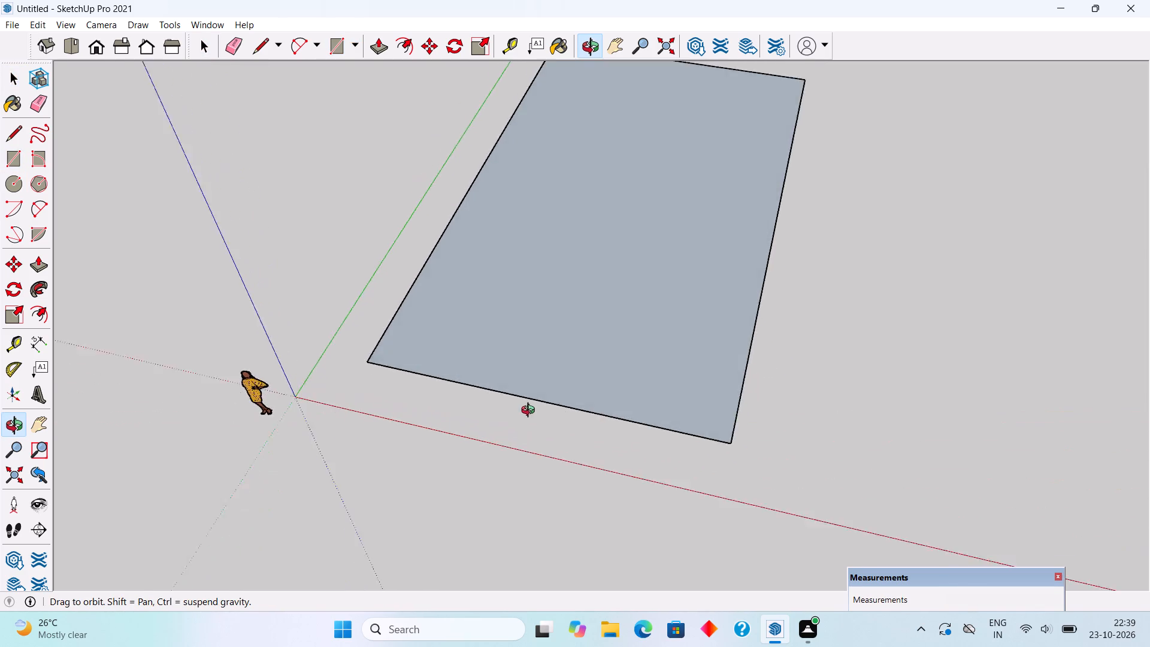
pyautogui.moveTo(531, 412); pyautogui.dragTo(498, 431, button='middle')
pyautogui.scroll(-8, 499, 431)
pyautogui.tripleClick(529, 357)
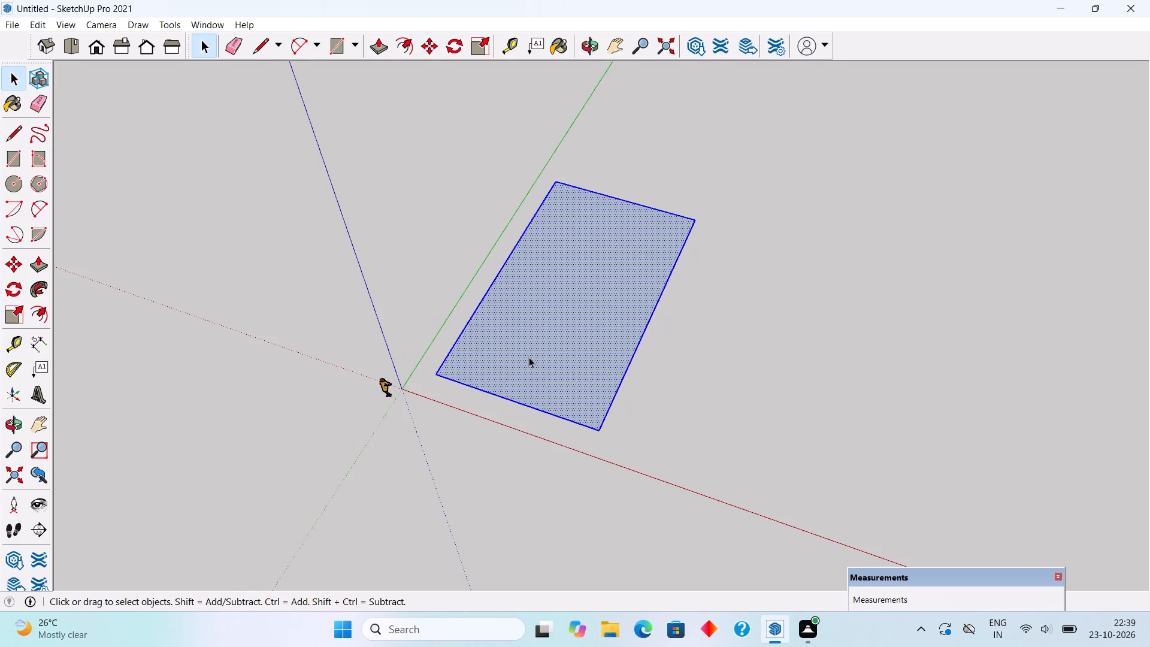
pyautogui.press('m')
pyautogui.click(529, 357)
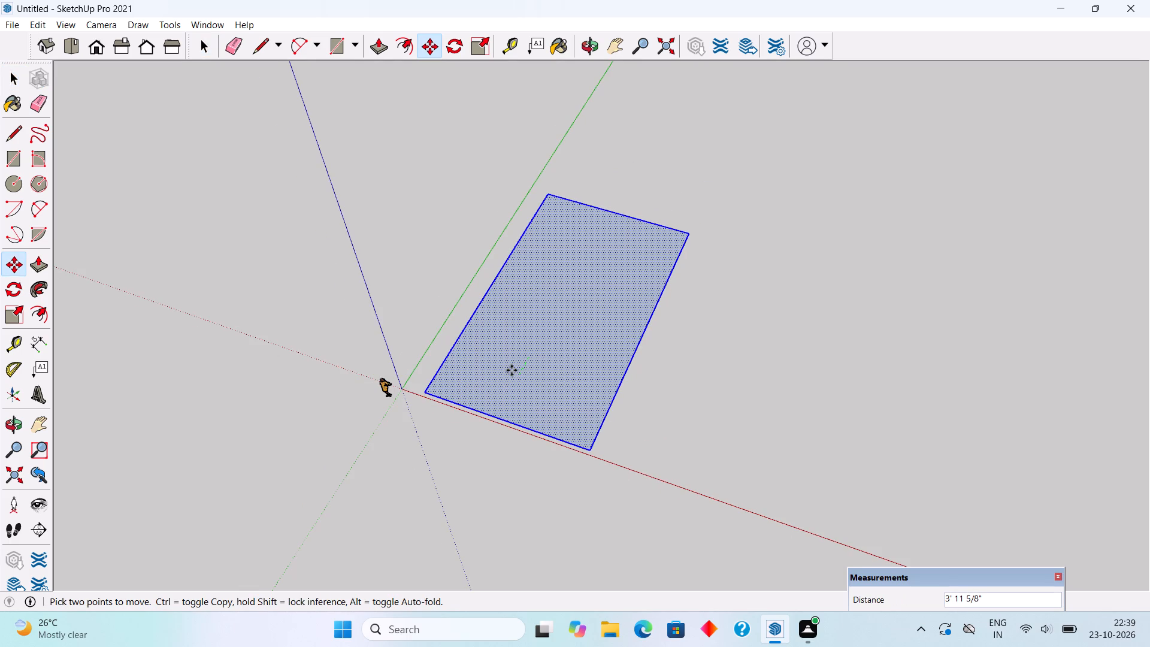
pyautogui.click(512, 370)
pyautogui.press('space')
pyautogui.click(668, 401)
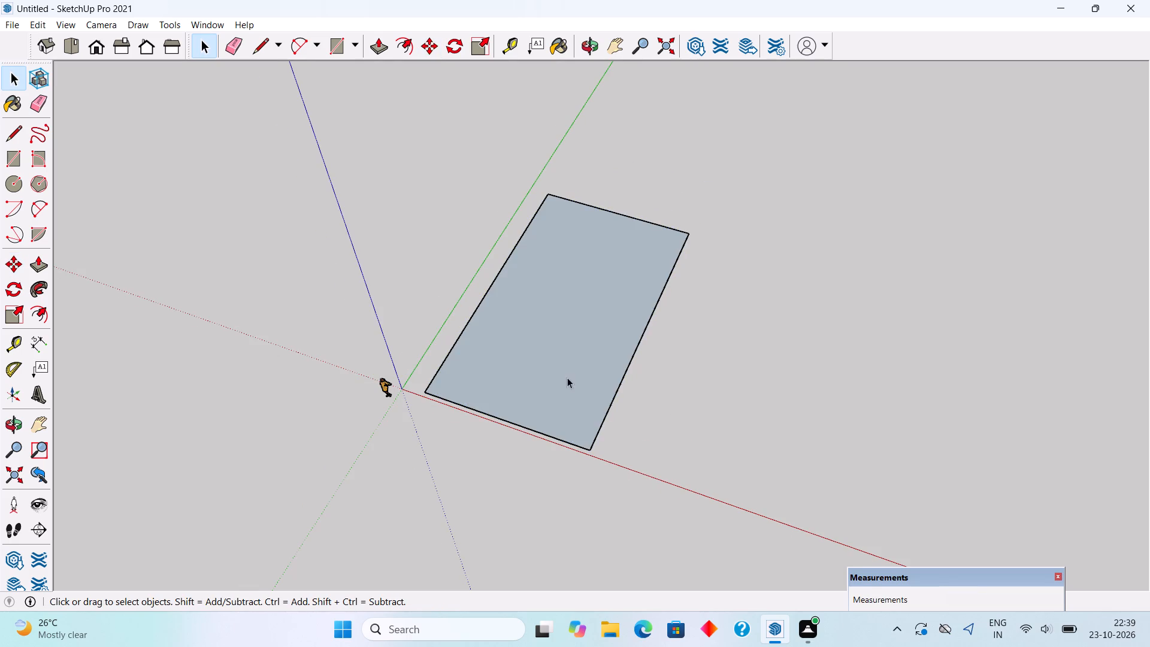
# Push/Pull the rectangle up 6" to form a base slab.
pyautogui.moveTo(565, 377); pyautogui.dragTo(707, 427, button='middle')
pyautogui.press('p')
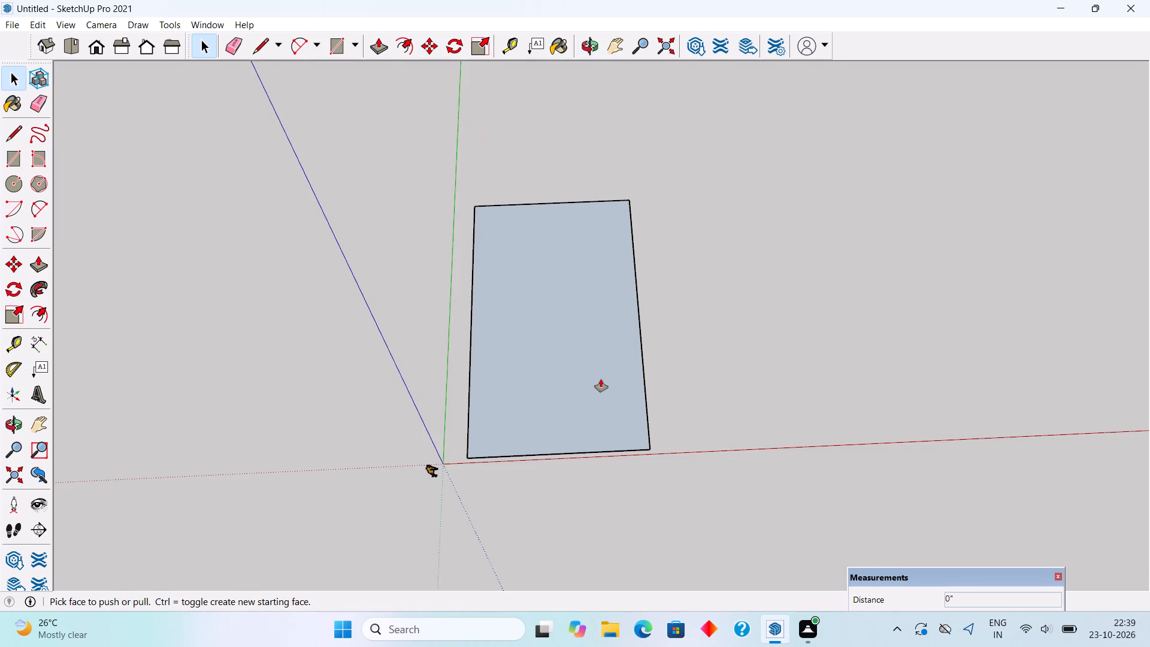
pyautogui.click(601, 379)
pyautogui.press('6')
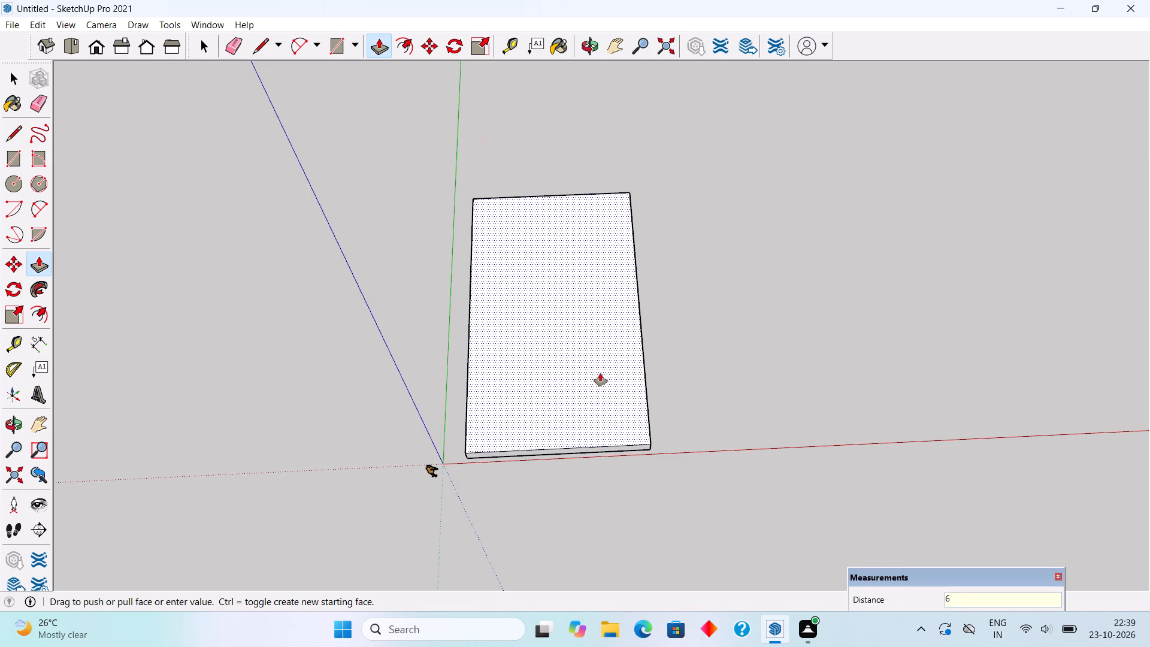
pyautogui.hotkey('shift', '"')
pyautogui.press('Return')
pyautogui.press('space')
# Make the entire base slab a group.
pyautogui.tripleClick(600, 373)
pyautogui.rightClick(600, 373)
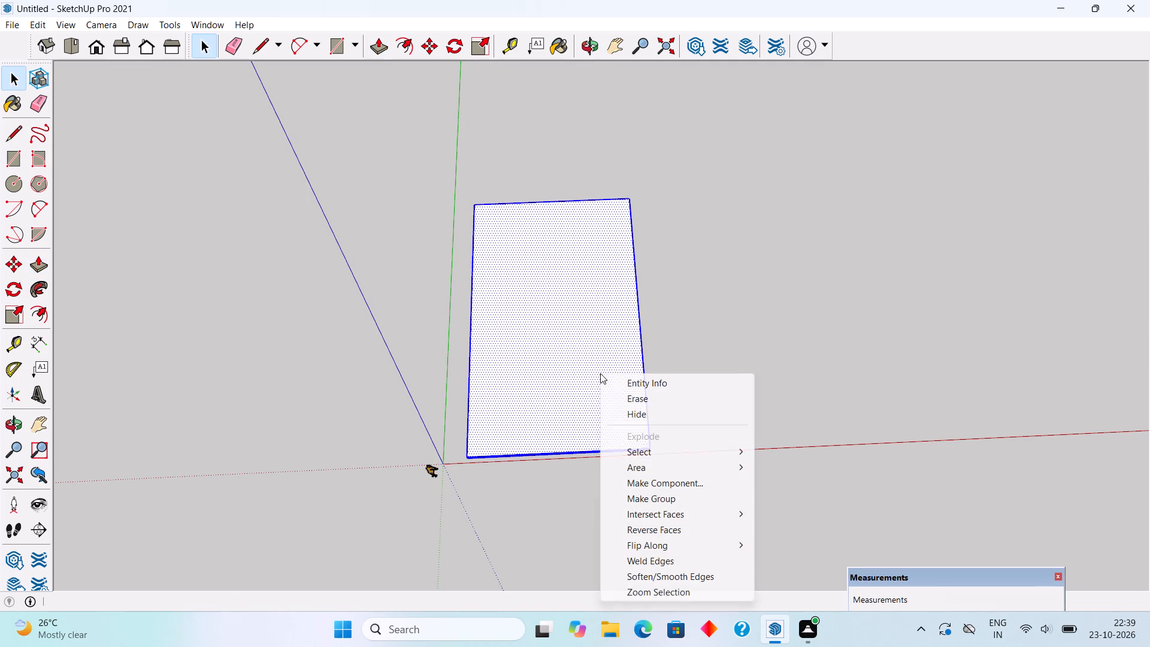
pyautogui.click(647, 506)
# Inside the slab group, pull the long side face farthest from the green axis outward about 16' 8", and exit the group.
pyautogui.moveTo(630, 473); pyautogui.dragTo(530, 198, button='middle')
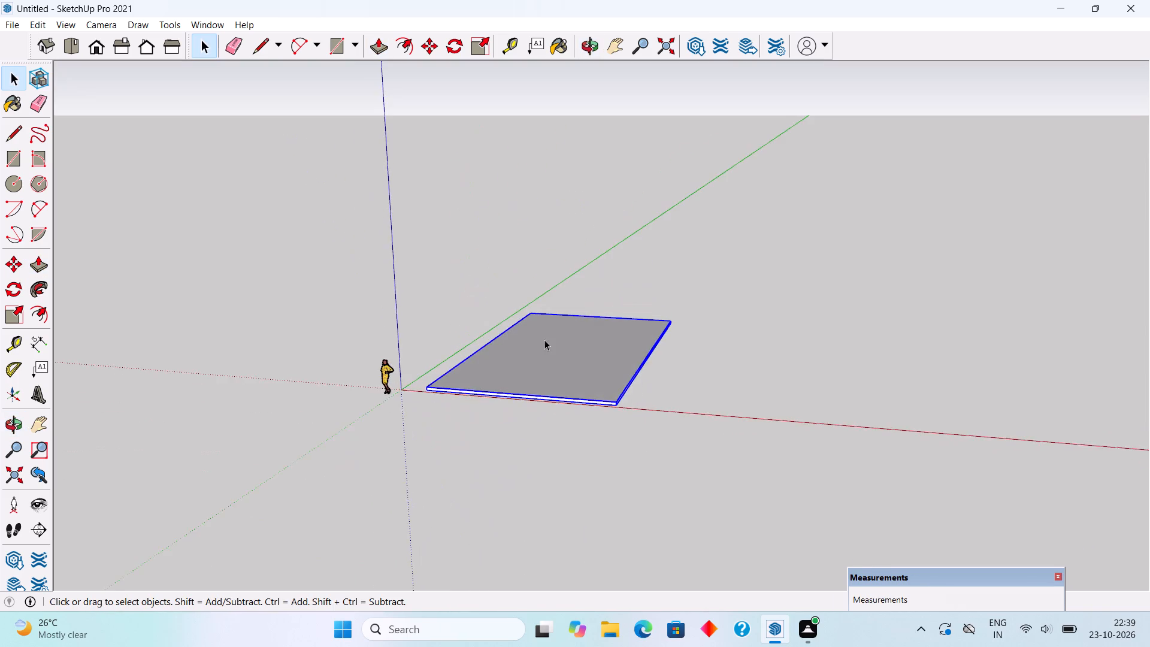
pyautogui.scroll(4, 586, 415)
pyautogui.scroll(6, 635, 332)
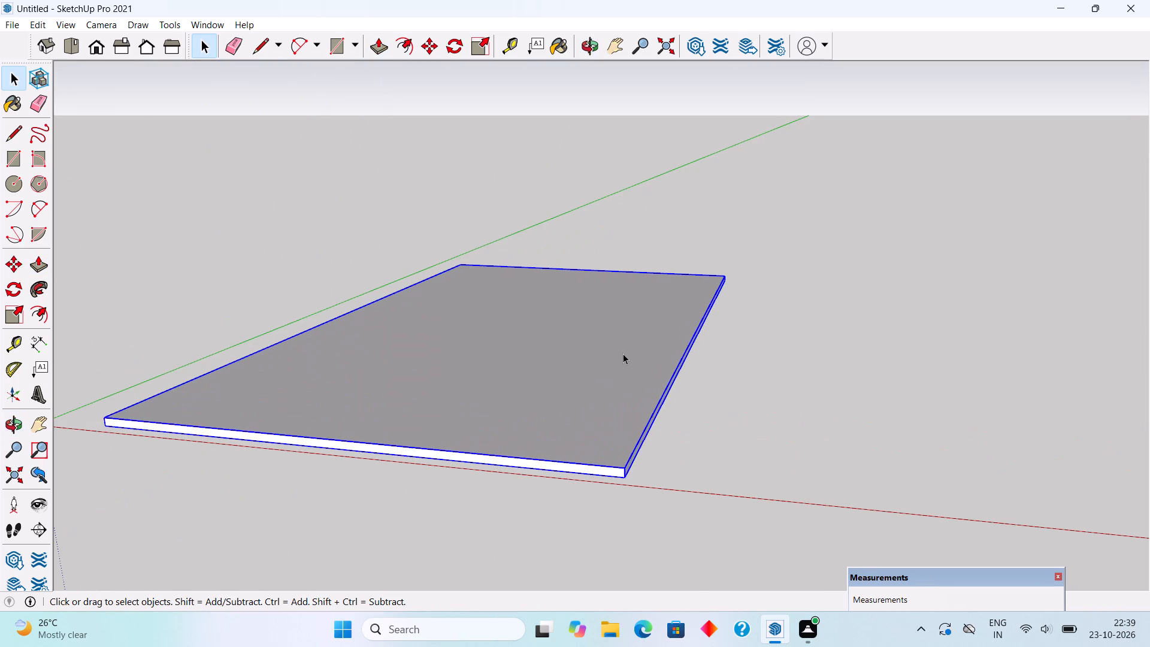
pyautogui.moveTo(624, 357); pyautogui.dragTo(711, 470, button='middle')
pyautogui.scroll(-3, 711, 470)
pyautogui.click(782, 415)
pyautogui.moveTo(770, 394); pyautogui.dragTo(515, 316, button='middle')
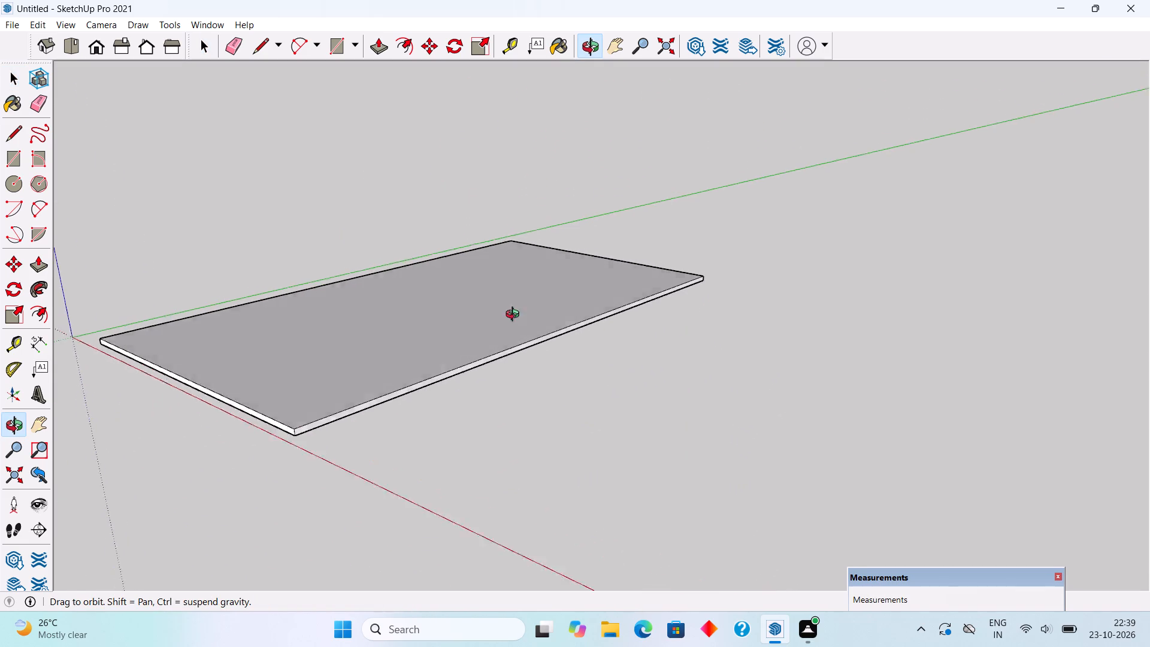
pyautogui.moveTo(515, 316); pyautogui.dragTo(501, 325, button='middle')
pyautogui.scroll(2, 486, 370)
pyautogui.tripleClick(483, 364)
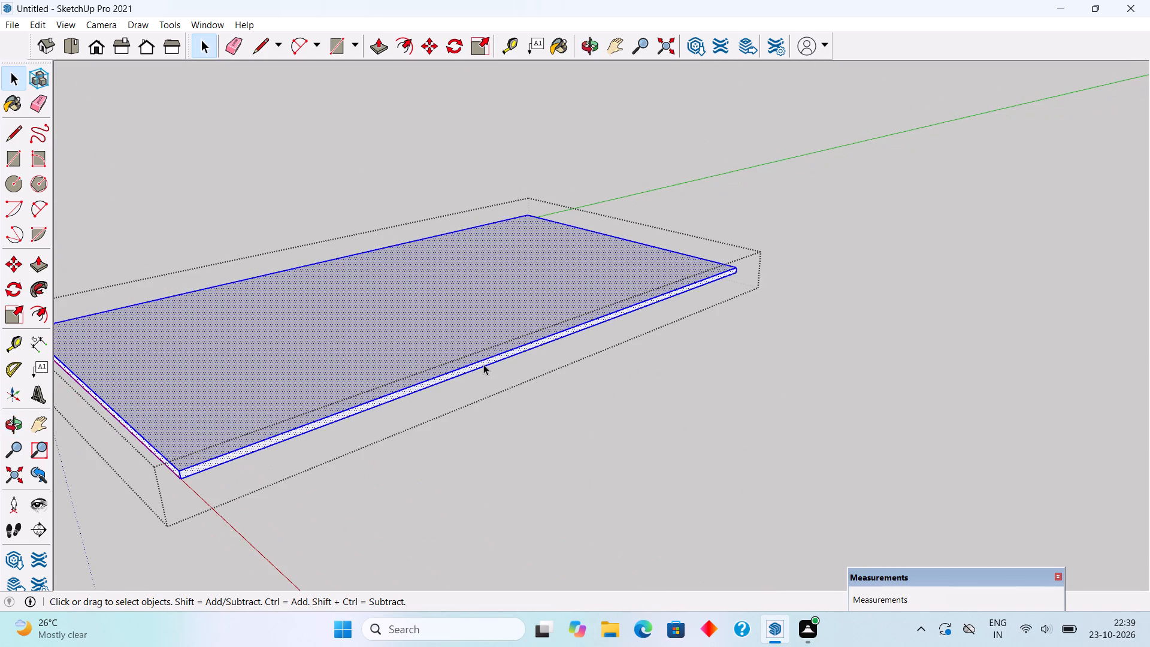
pyautogui.press('p')
pyautogui.click(492, 359)
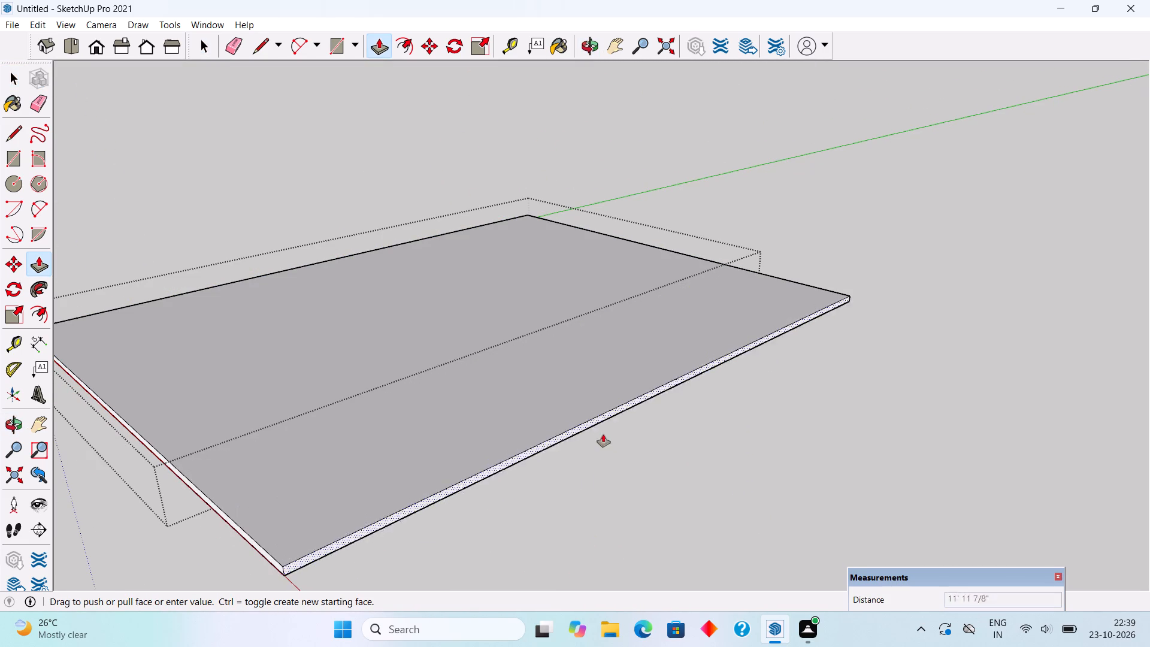
pyautogui.click(664, 451)
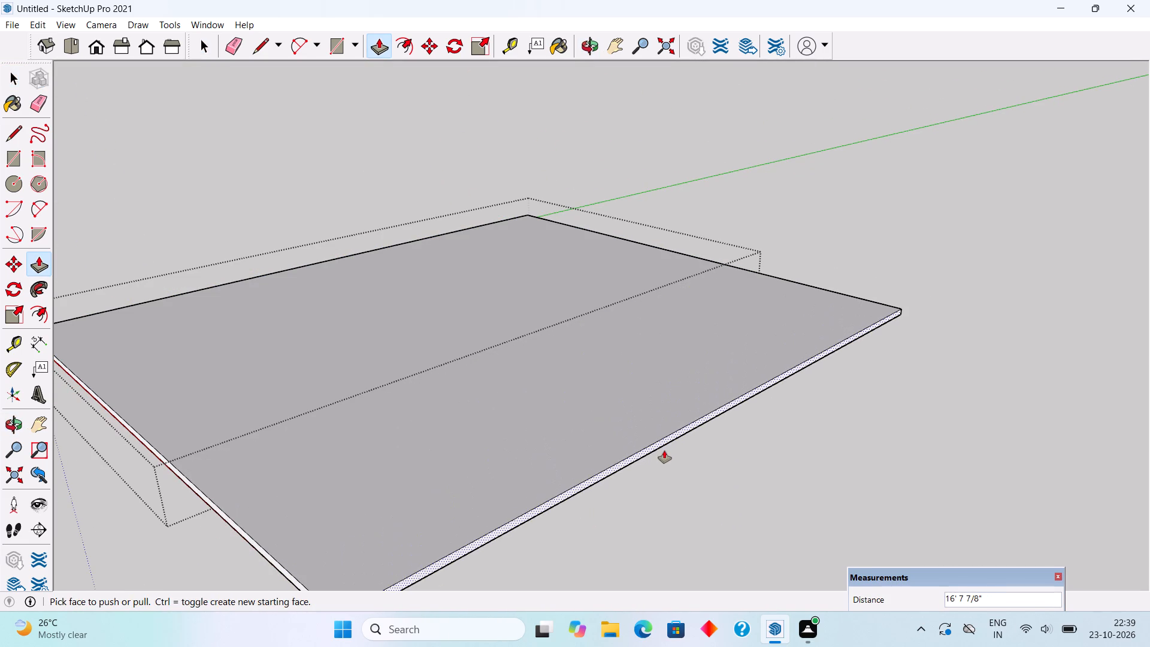
pyautogui.press('space')
pyautogui.doubleClick(714, 484)
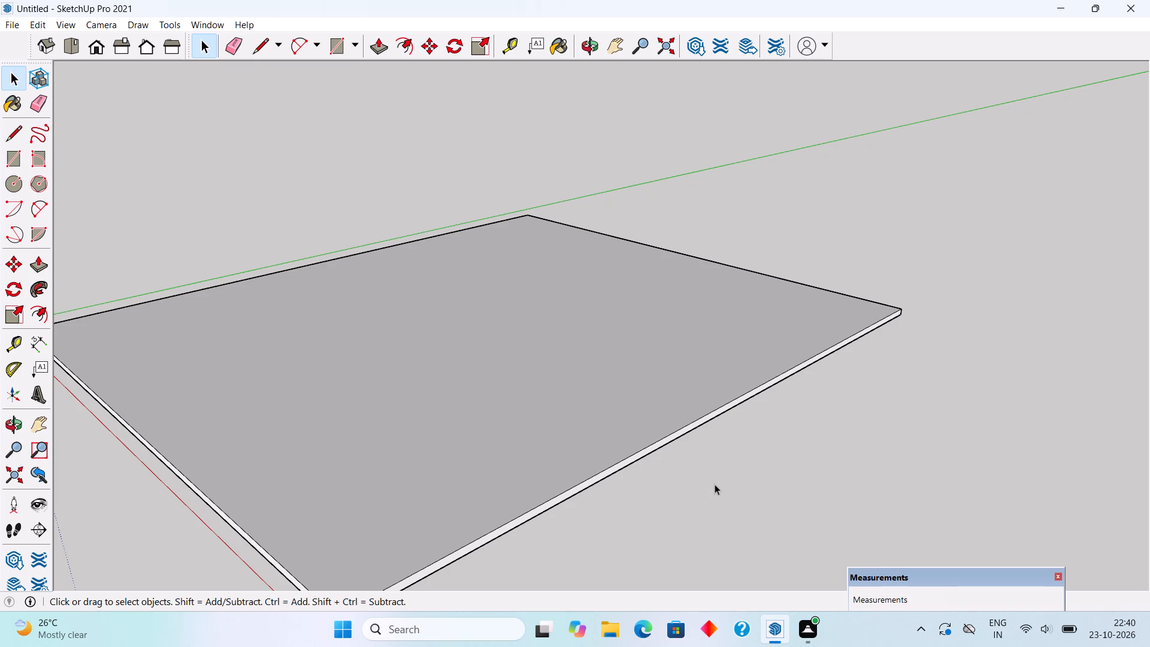
# Draw a 20' by 20' rectangle on the top face of the base slab, inset from its edges.
pyautogui.scroll(-10, 791, 436)
pyautogui.scroll(-6, 833, 373)
pyautogui.scroll(-6, 286, 337)
pyautogui.moveTo(276, 394); pyautogui.dragTo(609, 486, button='middle')
pyautogui.scroll(-2, 600, 444)
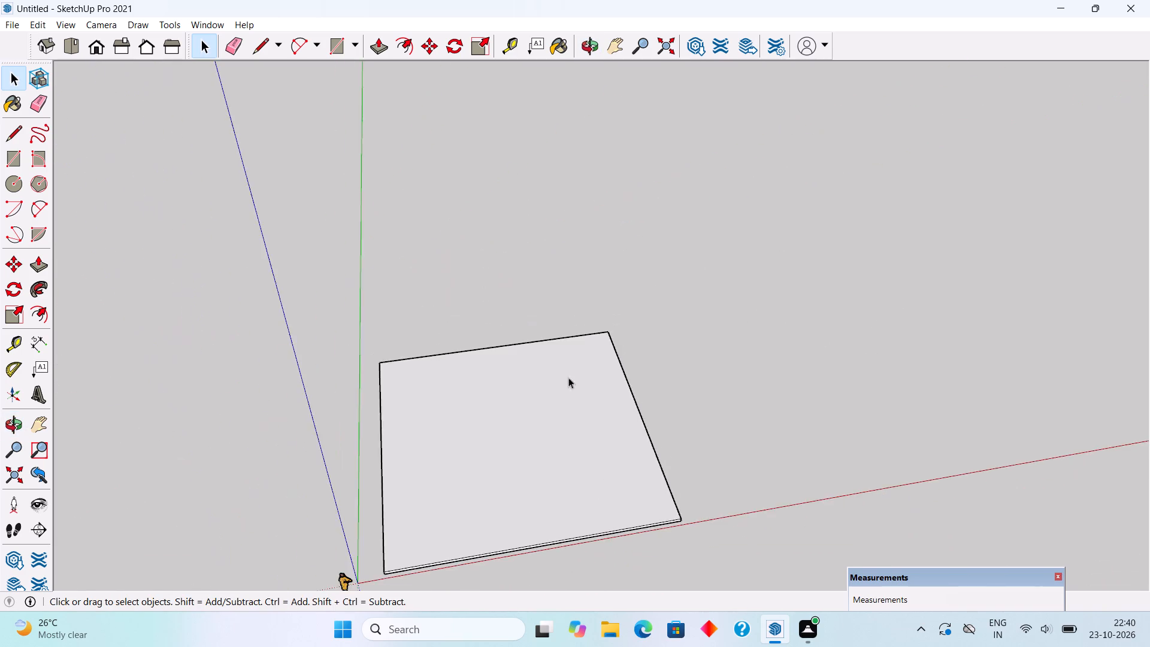
pyautogui.scroll(-5, 558, 334)
pyautogui.scroll(10, 557, 506)
pyautogui.moveTo(538, 382); pyautogui.dragTo(517, 488, button='middle')
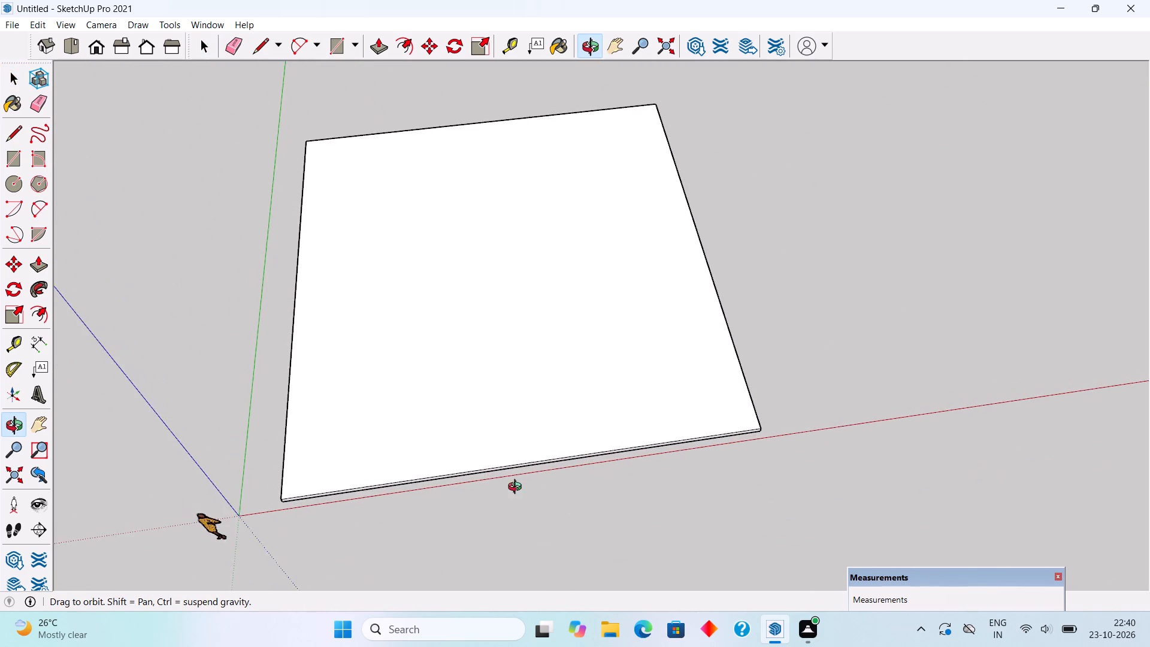
pyautogui.moveTo(517, 488); pyautogui.dragTo(515, 483, button='middle')
pyautogui.scroll(-3, 500, 455)
pyautogui.scroll(5, 374, 282)
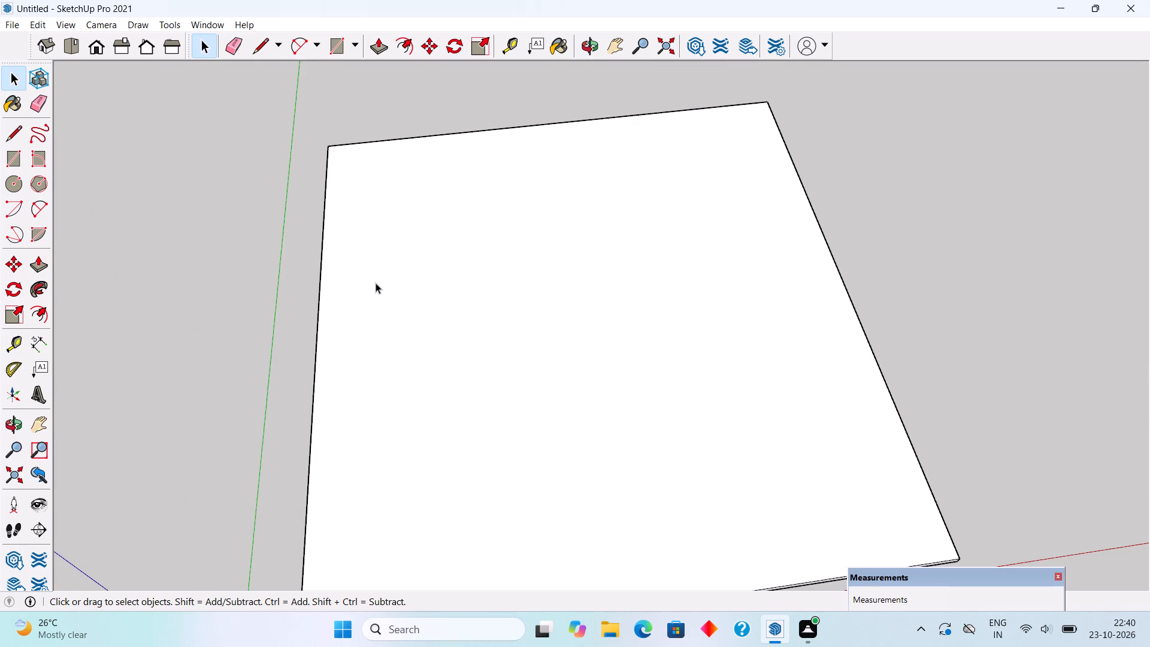
pyautogui.press('r')
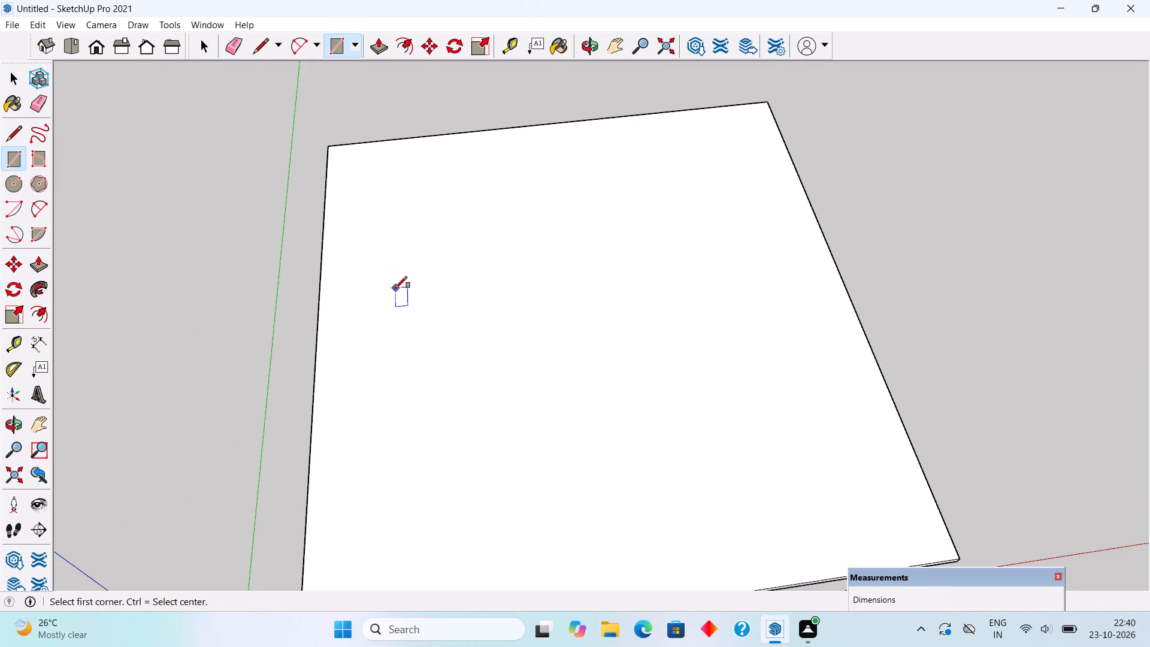
pyautogui.click(395, 288)
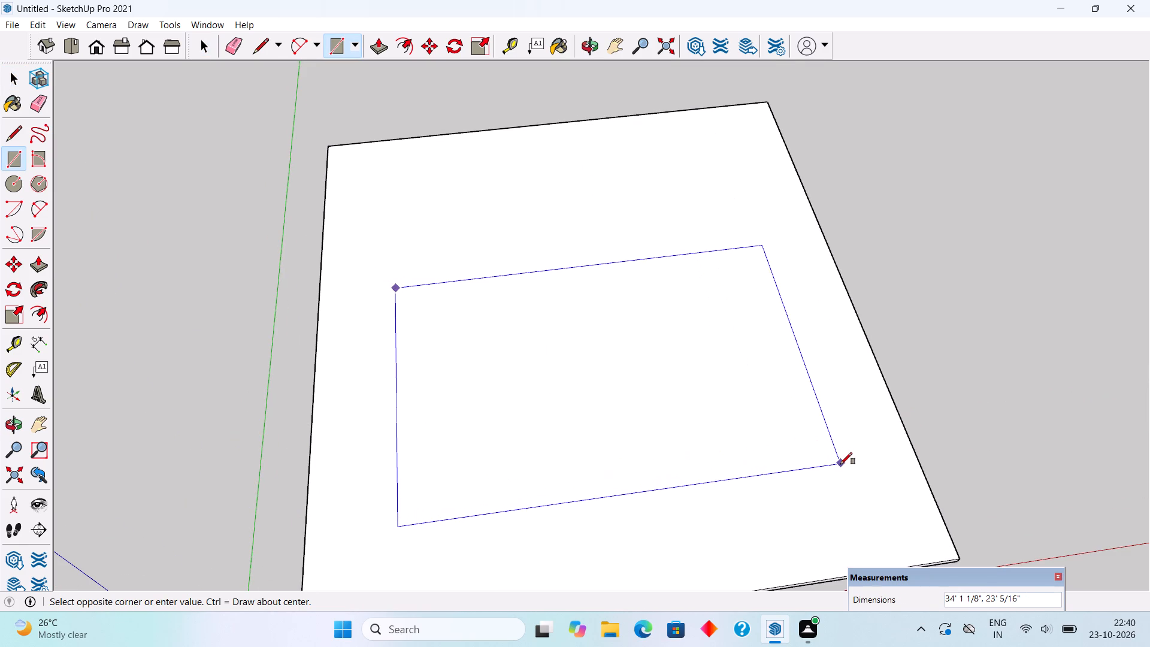
pyautogui.write("20',20'")
pyautogui.press('Return')
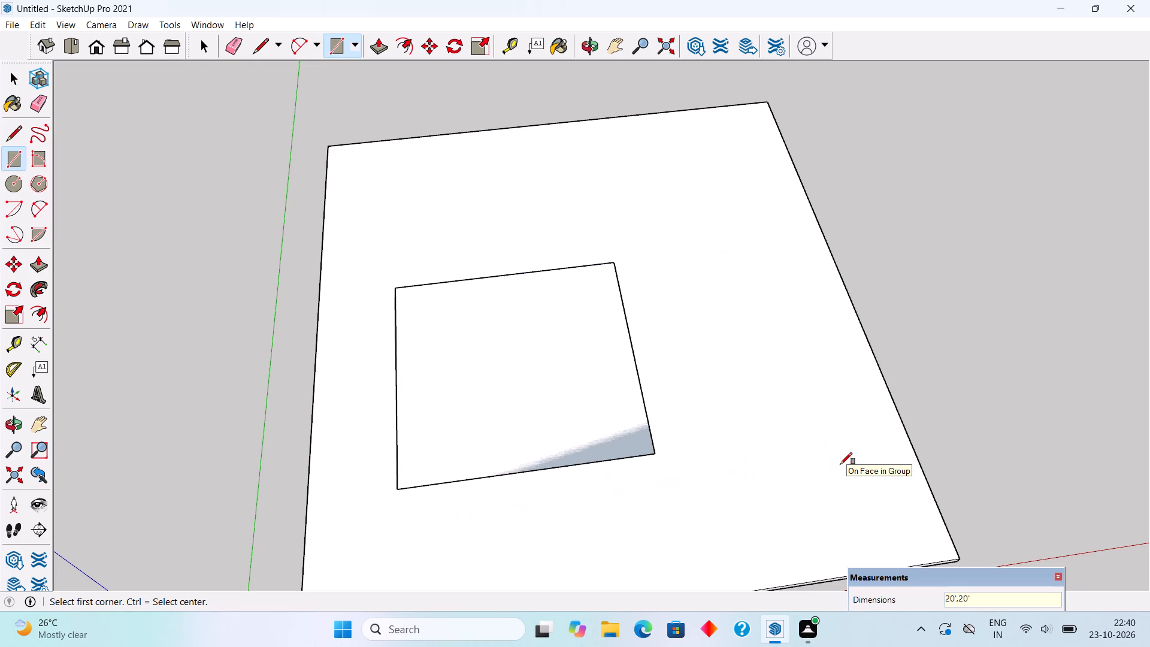
# Push/Pull the 20' square up 2' to form a plinth on the slab.
pyautogui.press('space')
pyautogui.click(544, 374)
pyautogui.press('p')
pyautogui.click(544, 374)
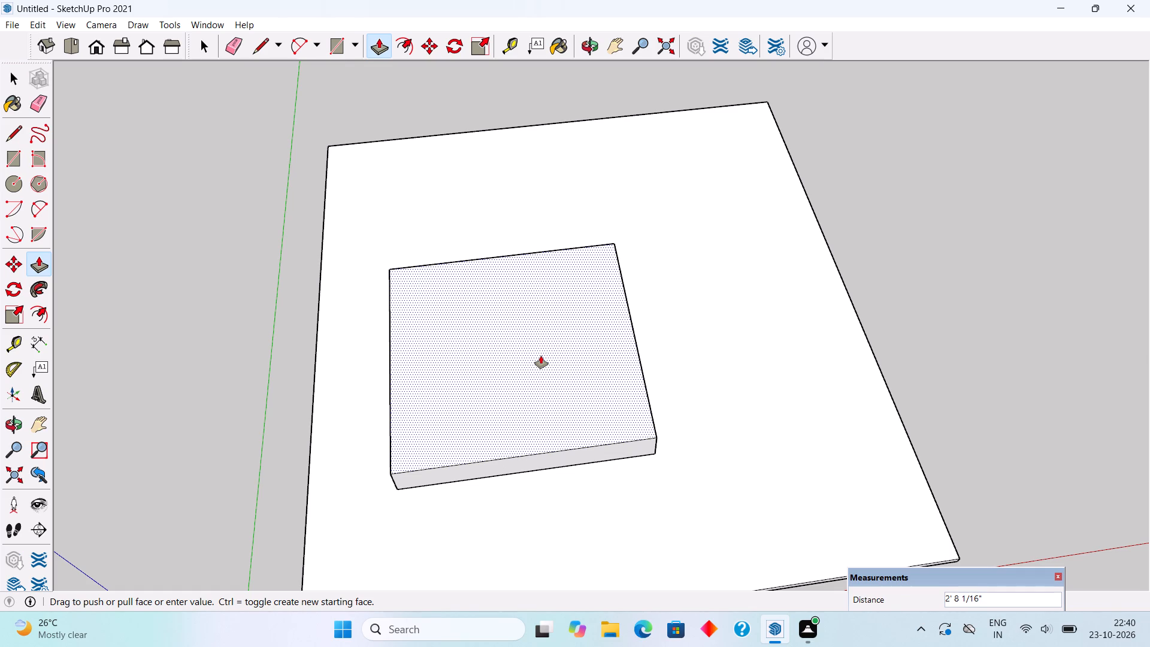
pyautogui.moveTo(451, 332); pyautogui.dragTo(418, 325, button='middle')
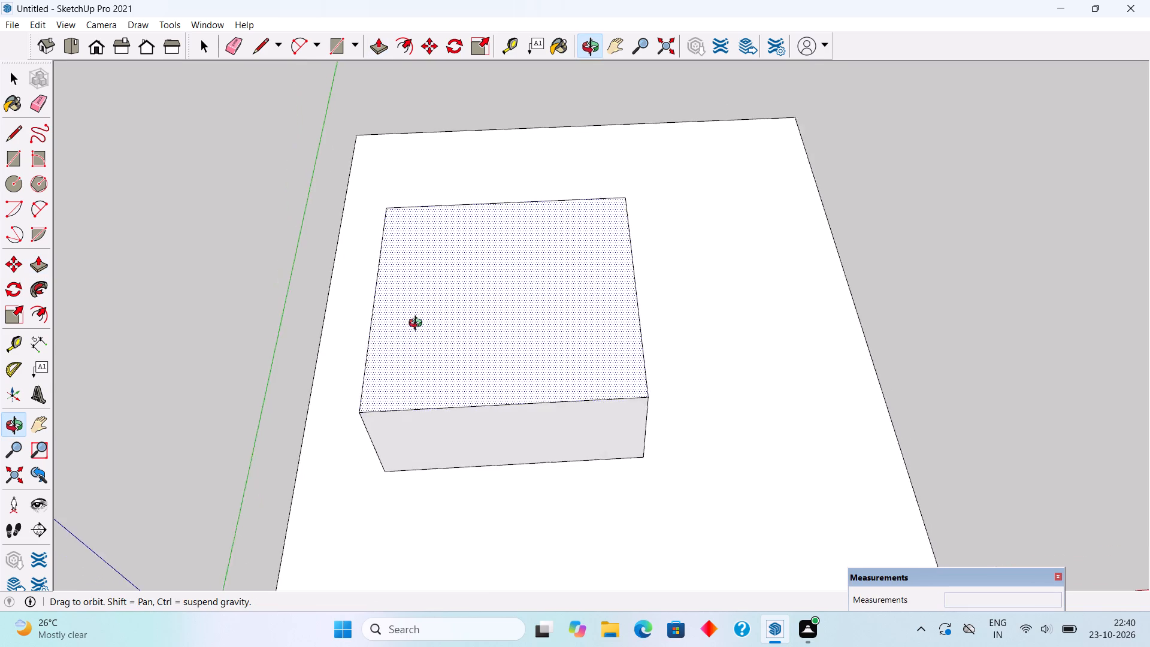
pyautogui.moveTo(418, 325); pyautogui.dragTo(307, 301, button='middle')
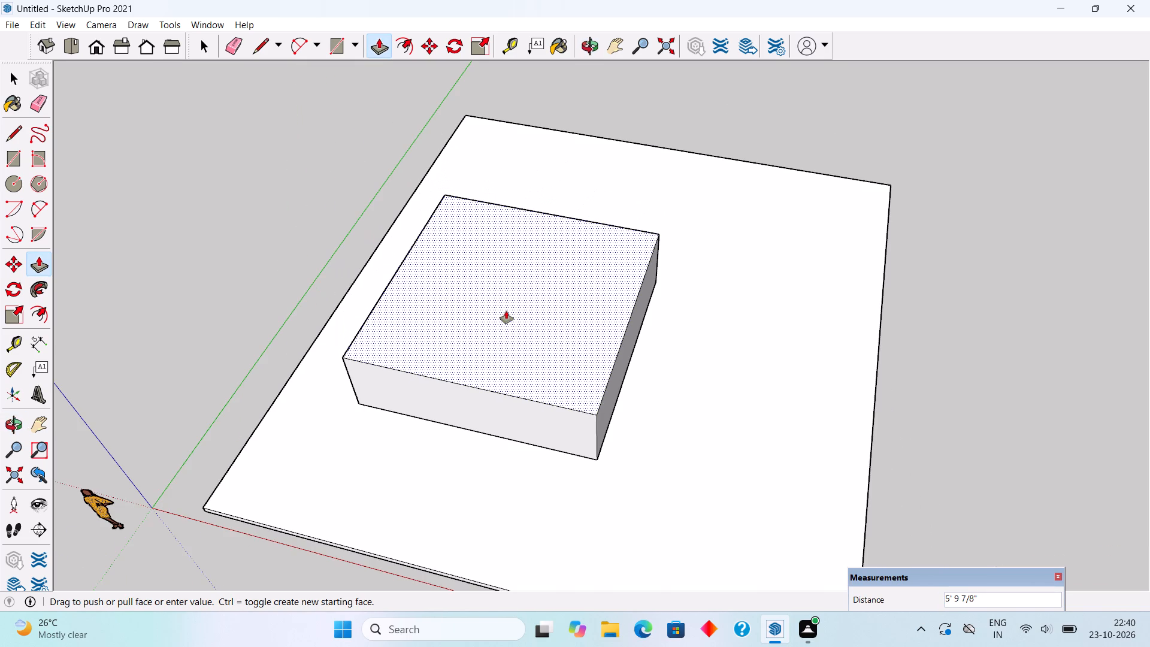
pyautogui.write("2'")
pyautogui.press('Return')
# Extend the plinth 10' along the red axis by pulling its side face farthest from the green axis.
pyautogui.moveTo(607, 355); pyautogui.dragTo(509, 244, button='middle')
pyautogui.click(566, 395)
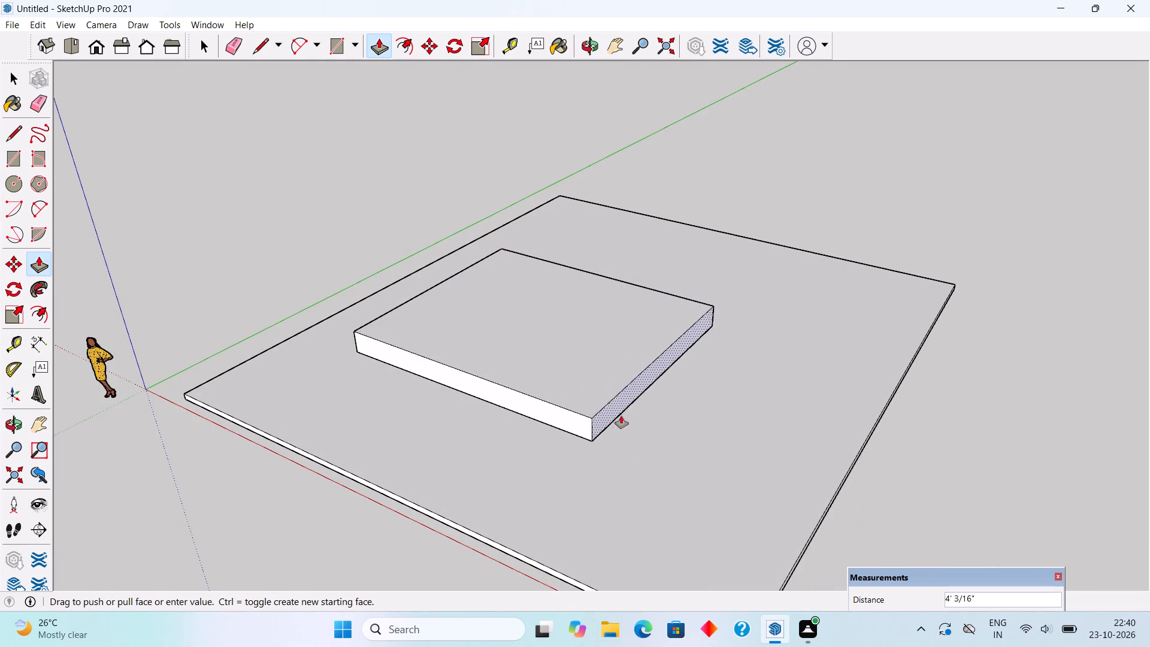
pyautogui.write("10'")
pyautogui.press('Return')
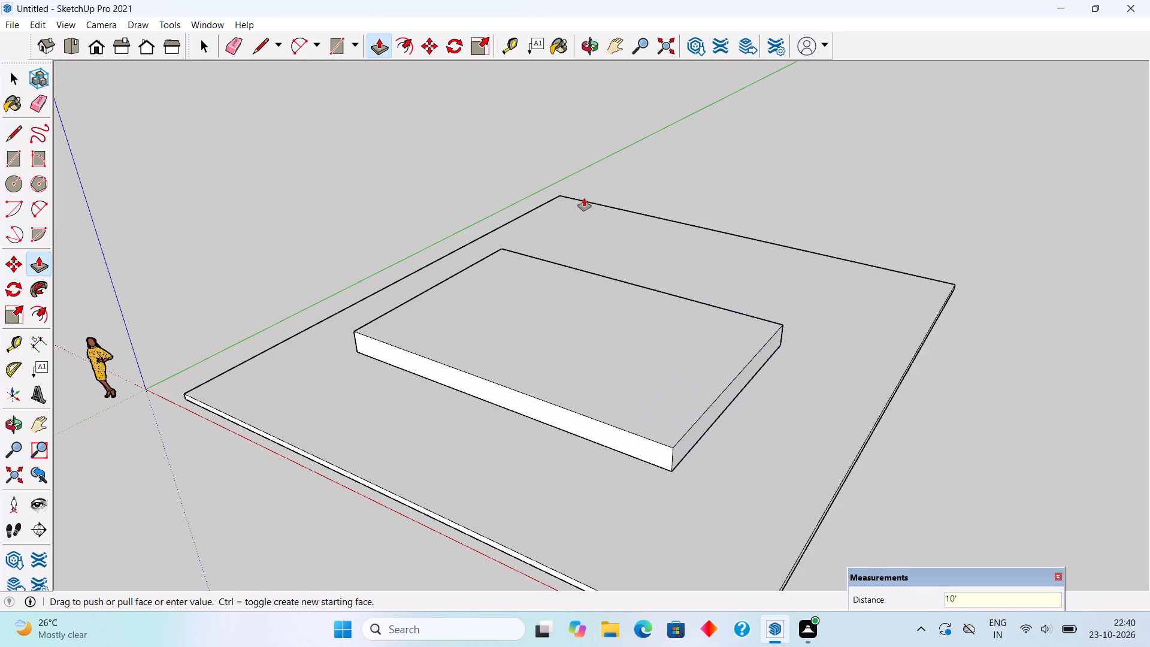
pyautogui.press('space')
# Place a Tape Measure guide 9" inward from the front top edge of the plinth, parallel to the red axis.
pyautogui.moveTo(531, 404); pyautogui.dragTo(574, 434, button='middle')
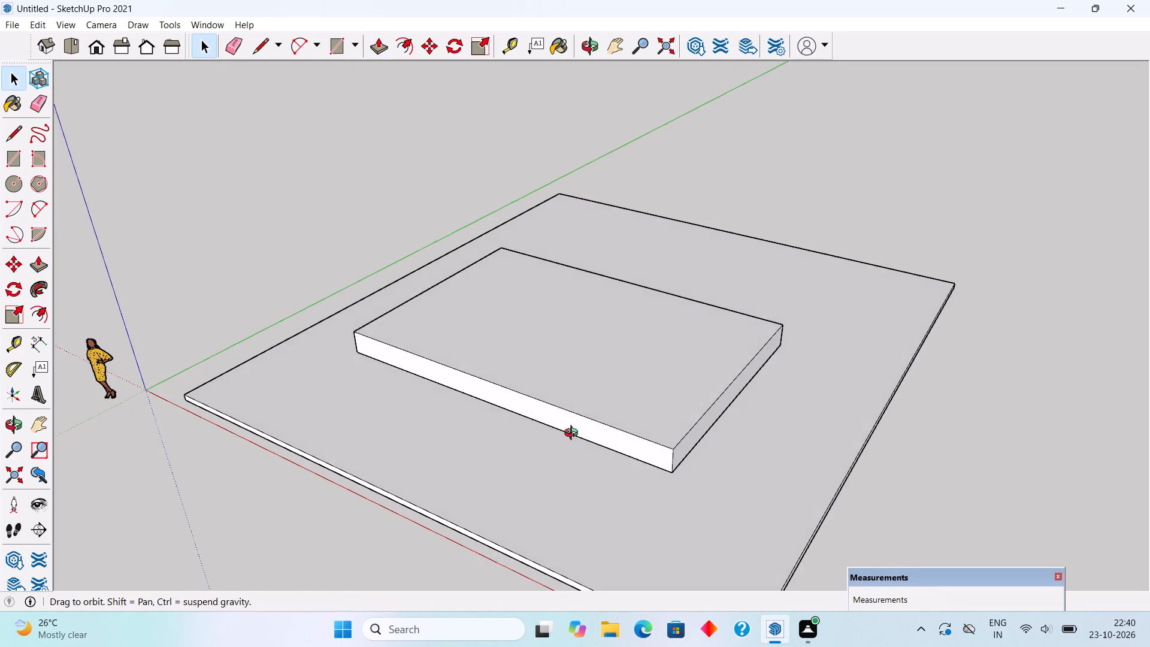
pyautogui.moveTo(574, 434); pyautogui.dragTo(723, 420, button='middle')
pyautogui.scroll(-4, 723, 419)
pyautogui.moveTo(699, 347); pyautogui.dragTo(694, 456, button='middle')
pyautogui.scroll(2, 683, 404)
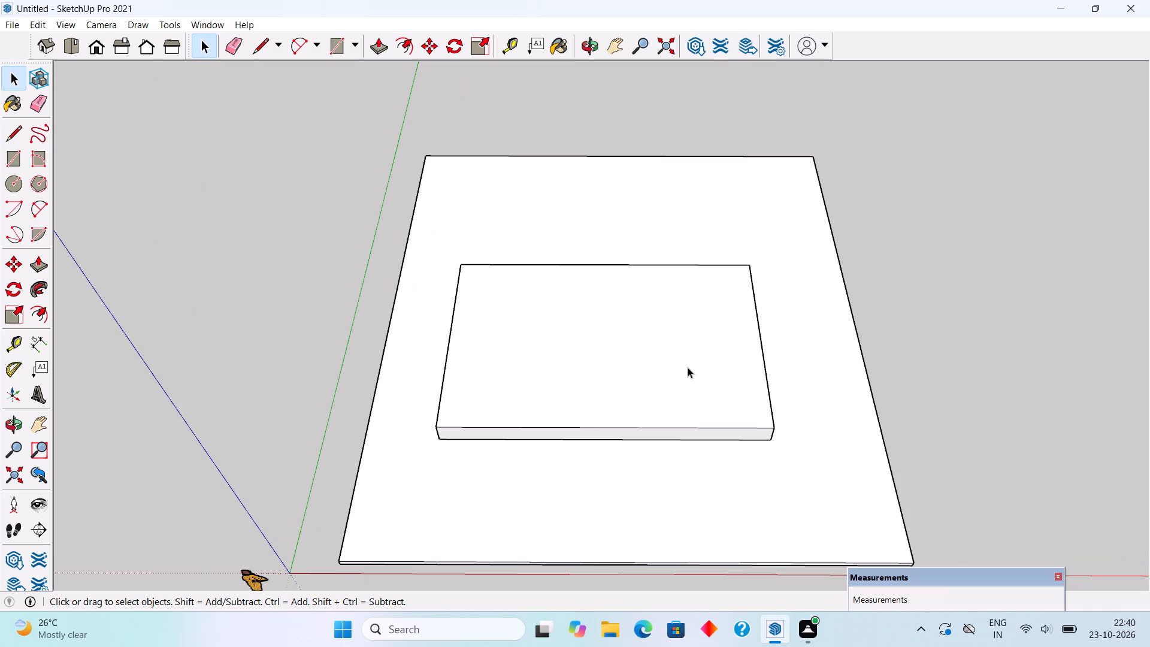
pyautogui.moveTo(688, 404); pyautogui.dragTo(689, 468, button='middle')
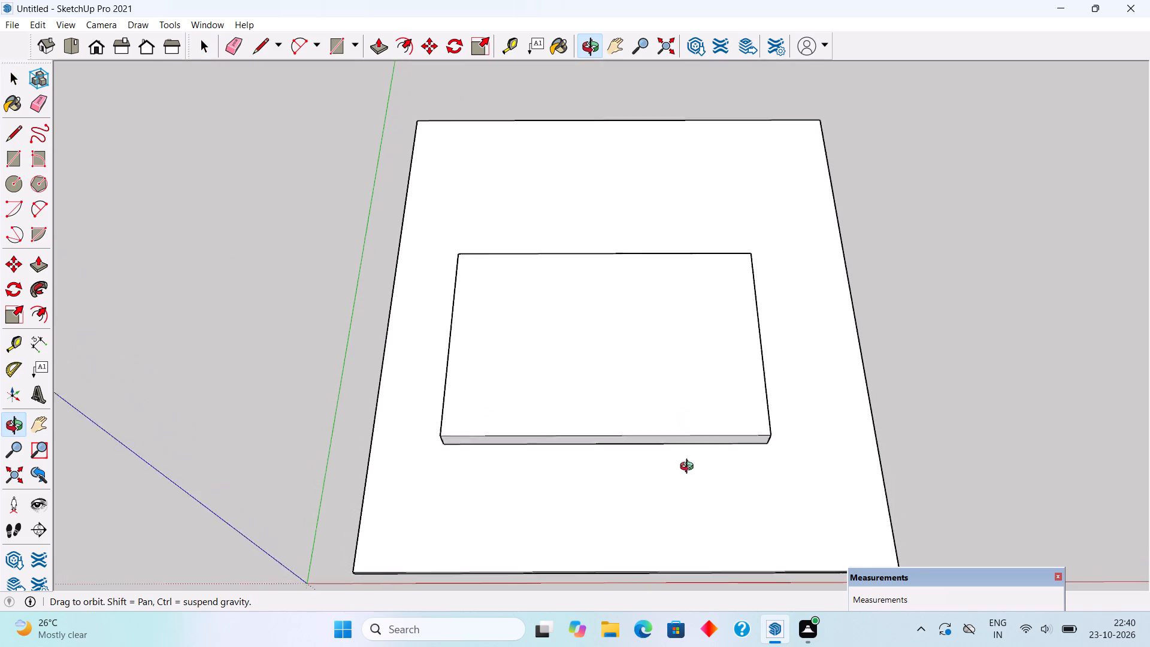
pyautogui.moveTo(689, 468); pyautogui.dragTo(689, 468, button='middle')
pyautogui.scroll(-1, 689, 468)
pyautogui.scroll(4, 701, 444)
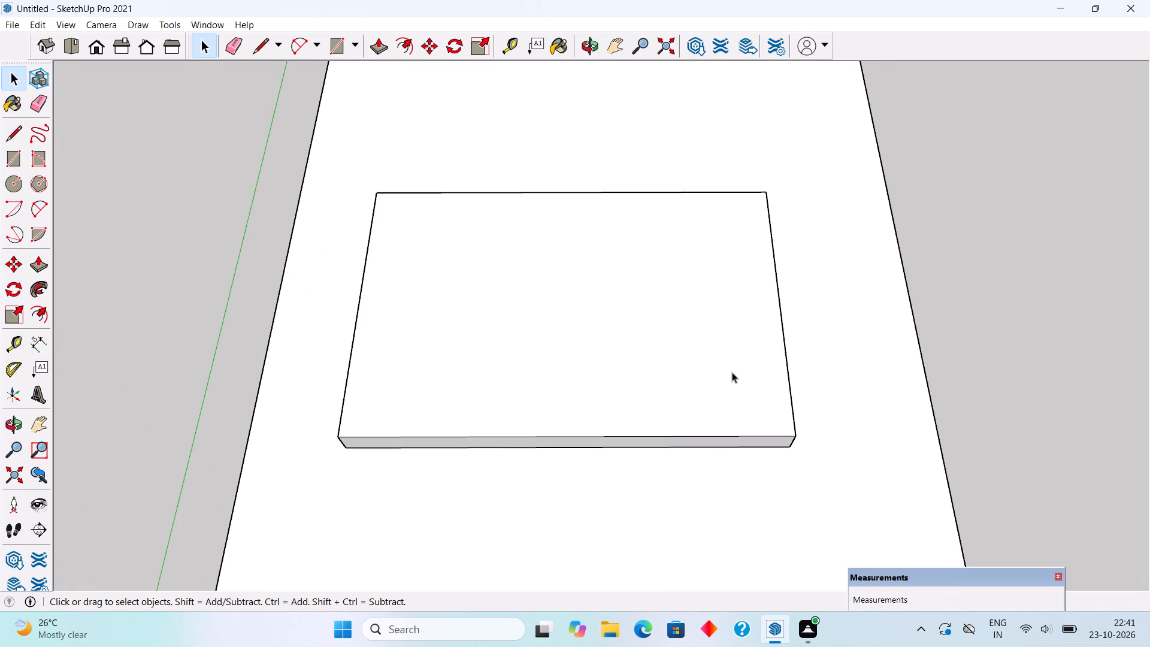
pyautogui.press('t')
pyautogui.click(743, 434)
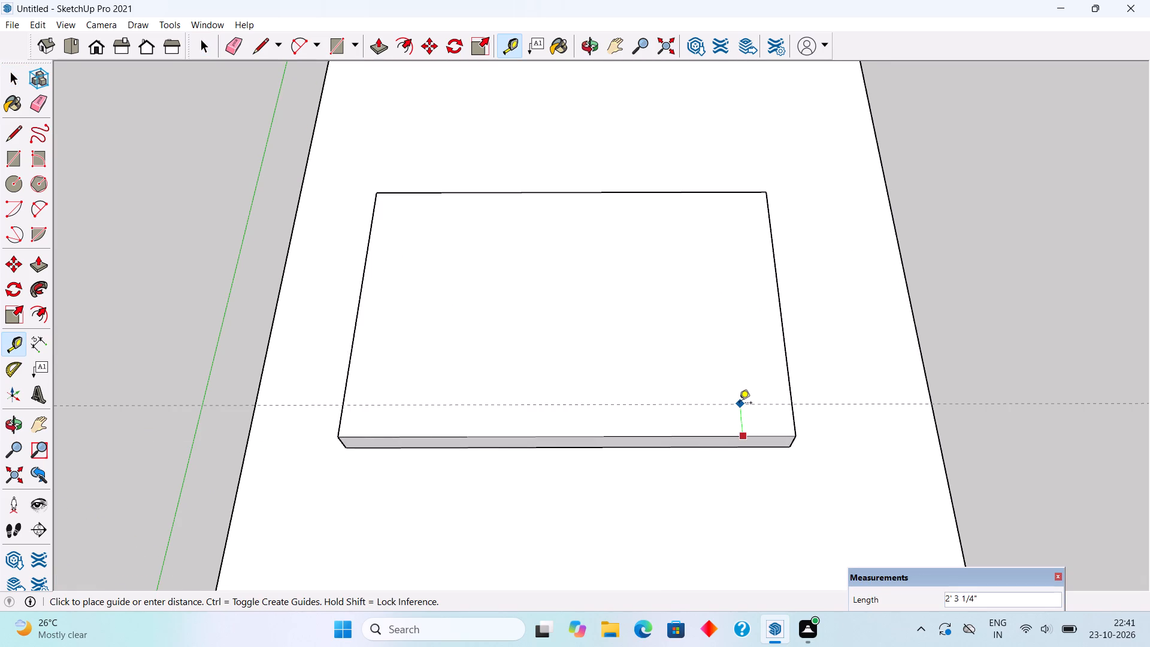
pyautogui.write('9"')
pyautogui.press('Return')
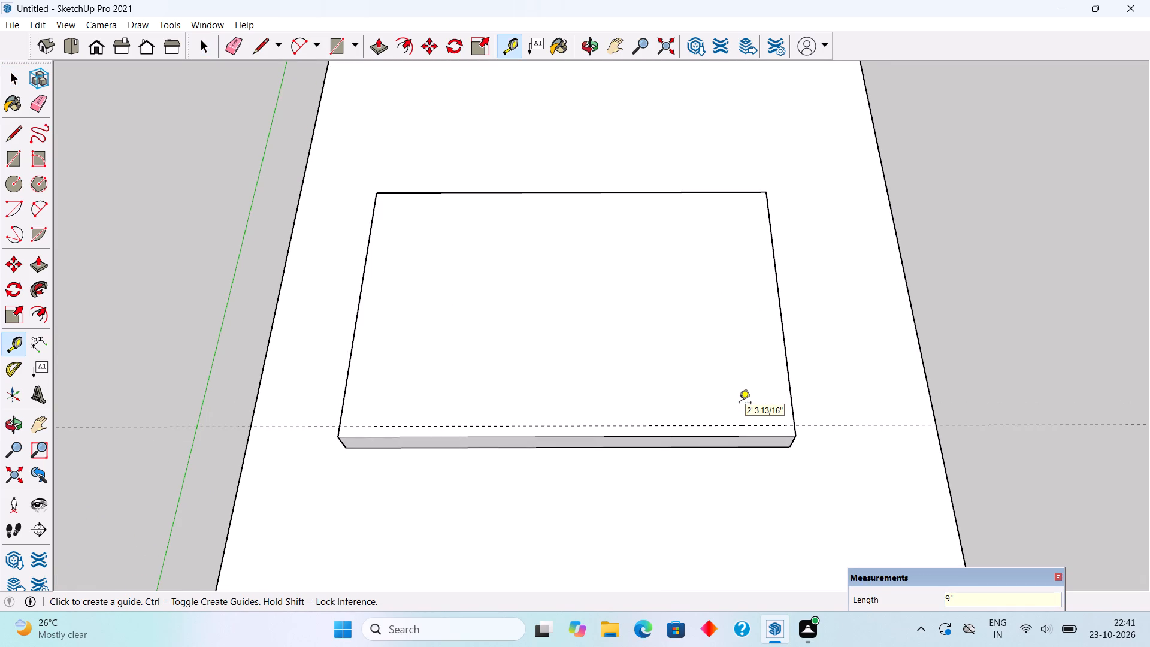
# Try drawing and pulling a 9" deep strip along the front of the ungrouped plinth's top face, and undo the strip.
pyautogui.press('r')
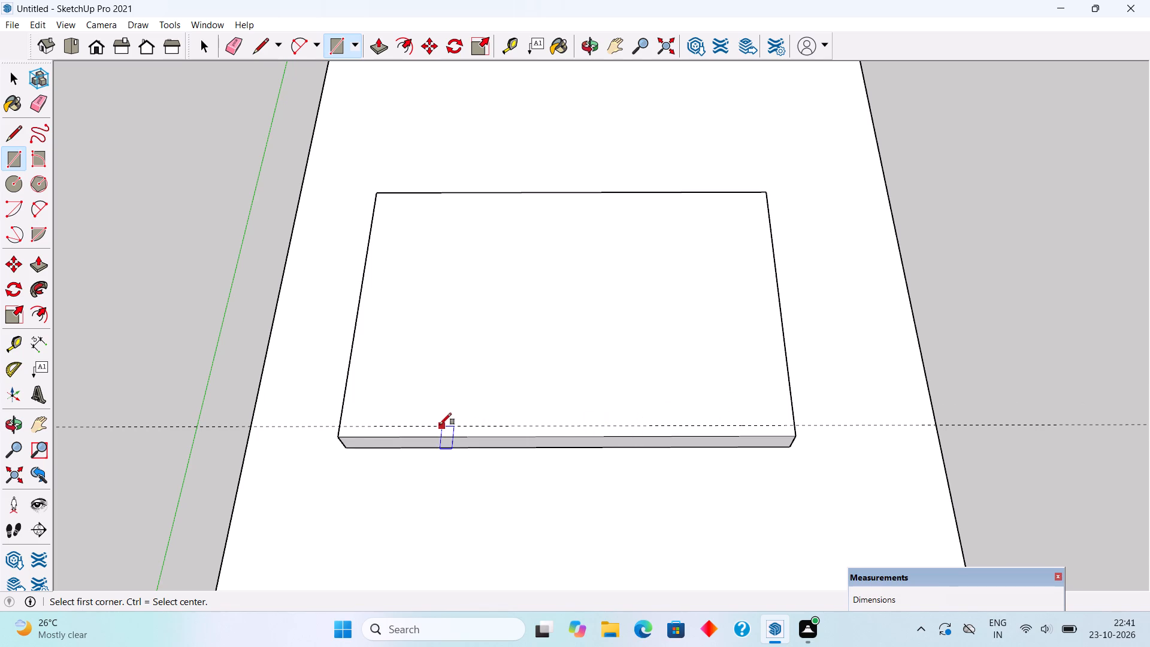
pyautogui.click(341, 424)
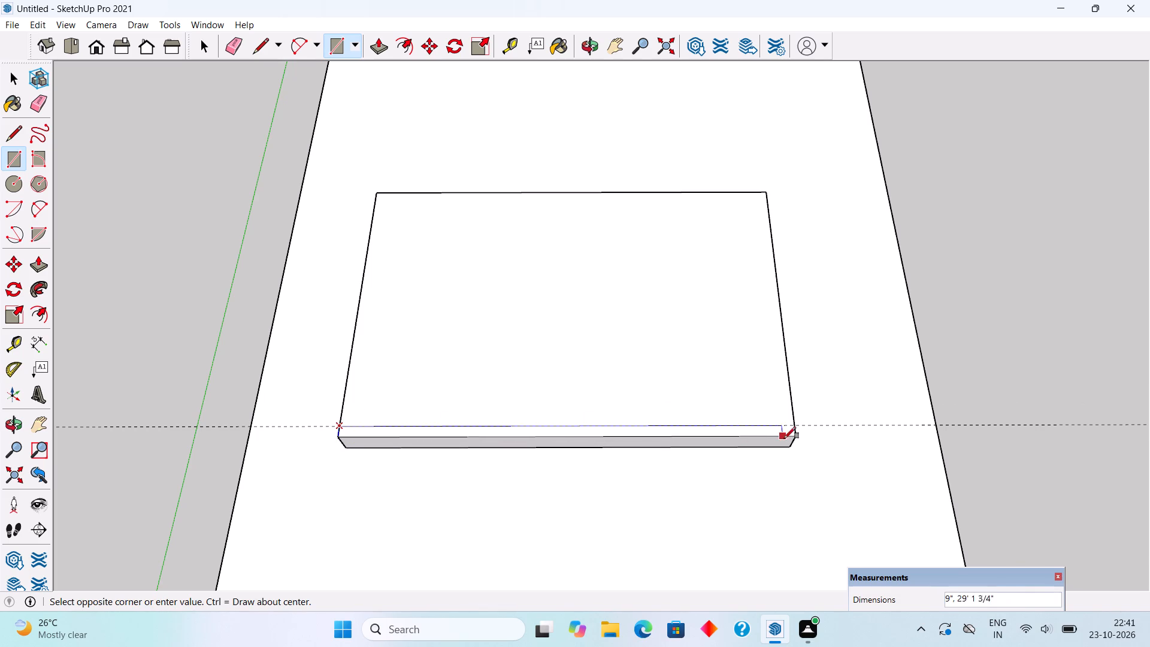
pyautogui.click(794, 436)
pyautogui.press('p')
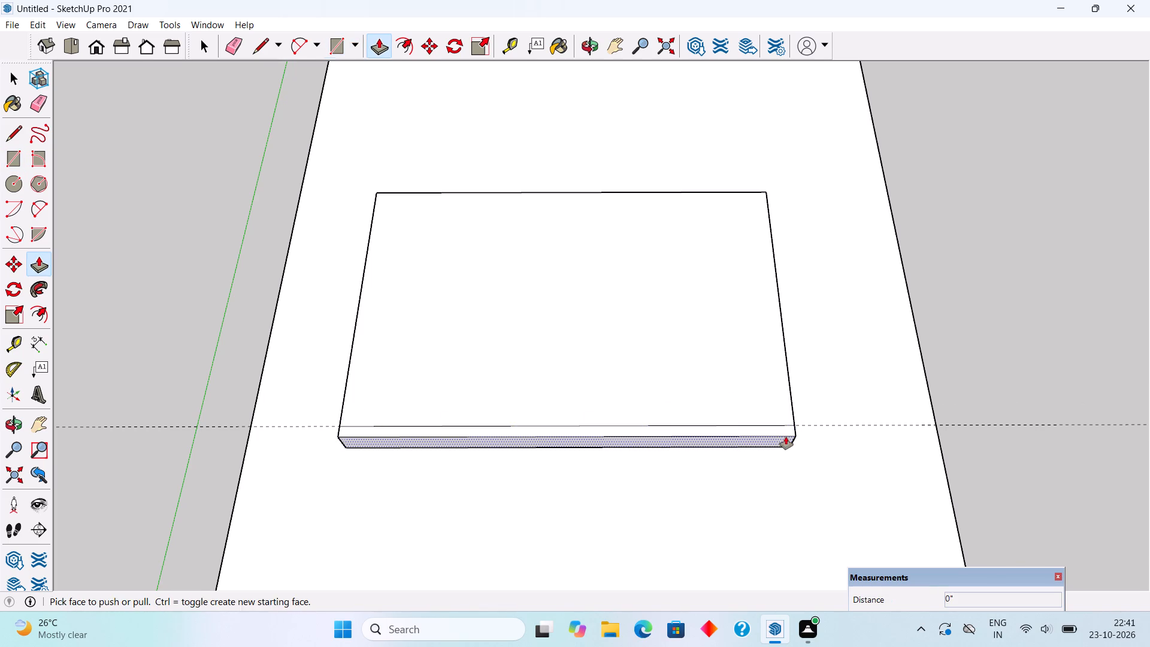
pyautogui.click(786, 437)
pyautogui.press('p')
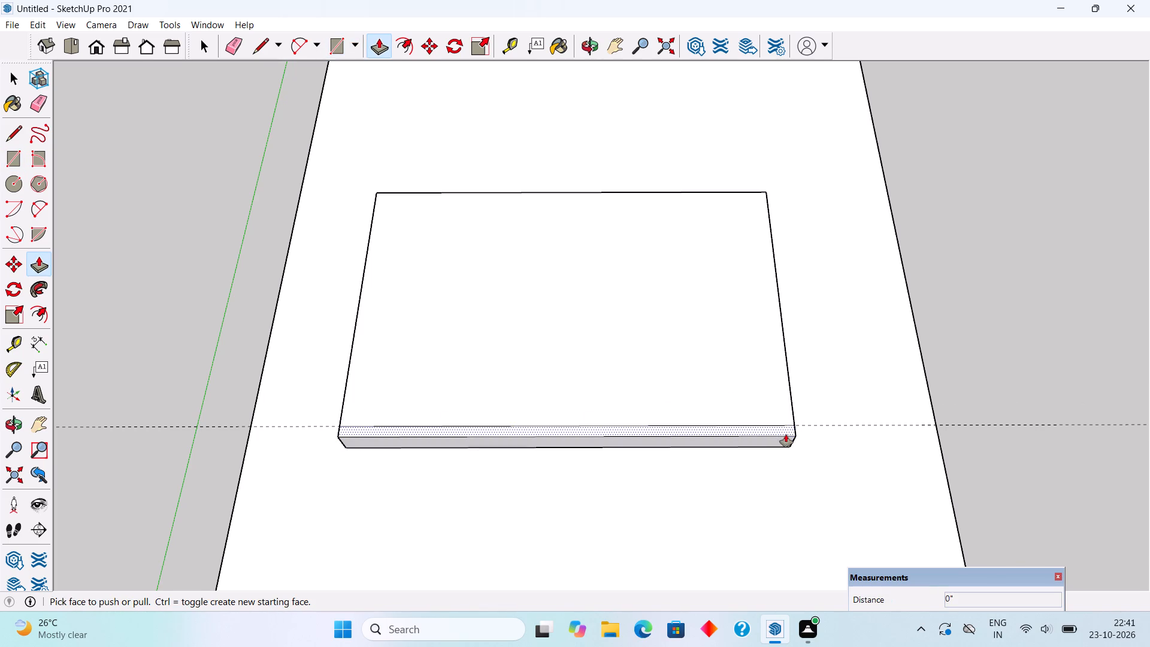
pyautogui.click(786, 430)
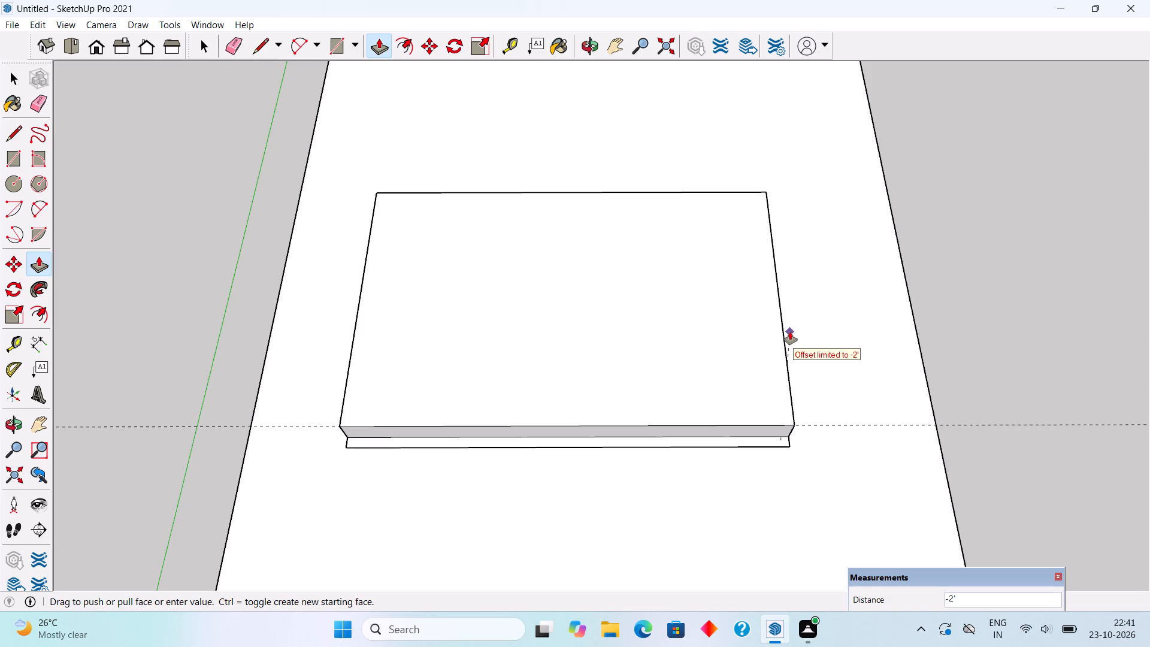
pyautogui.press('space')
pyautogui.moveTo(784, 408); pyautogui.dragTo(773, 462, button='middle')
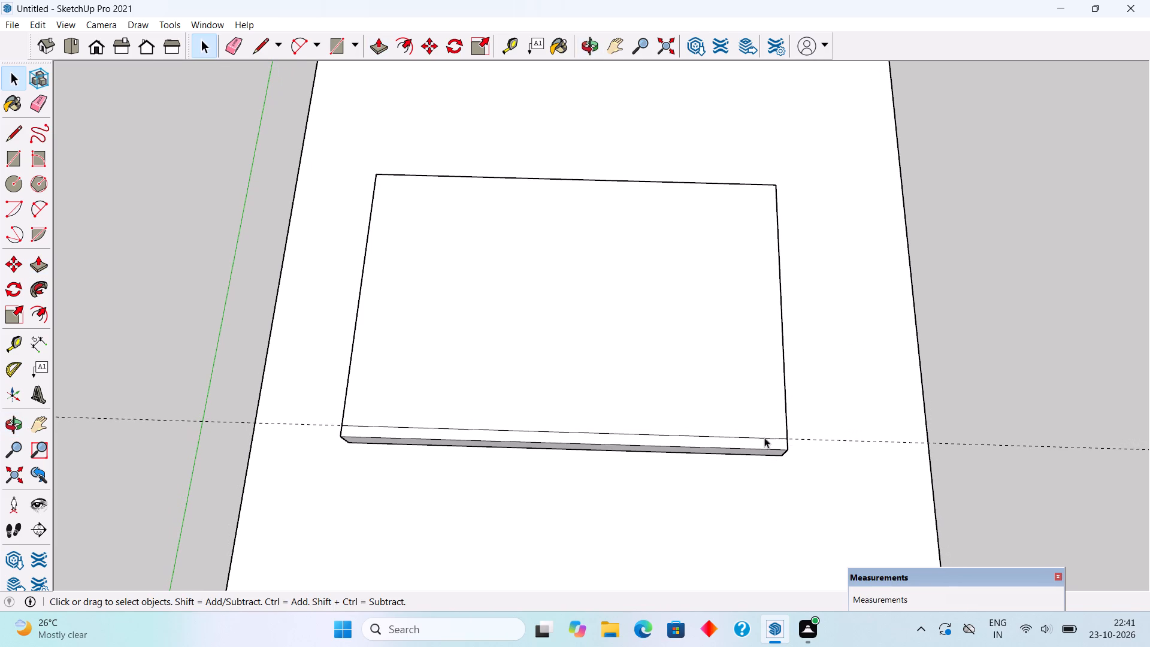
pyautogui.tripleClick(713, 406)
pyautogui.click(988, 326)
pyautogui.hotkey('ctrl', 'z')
# Make the whole plinth a group.
pyautogui.tripleClick(768, 362)
pyautogui.rightClick(768, 362)
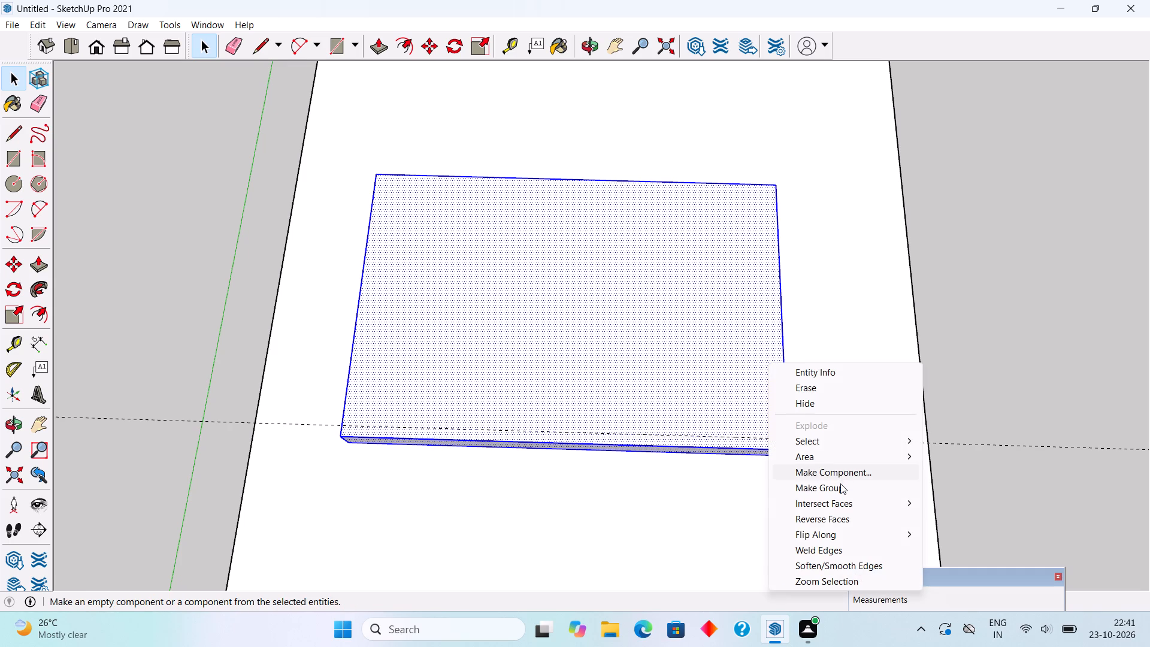
pyautogui.click(842, 485)
pyautogui.click(1031, 306)
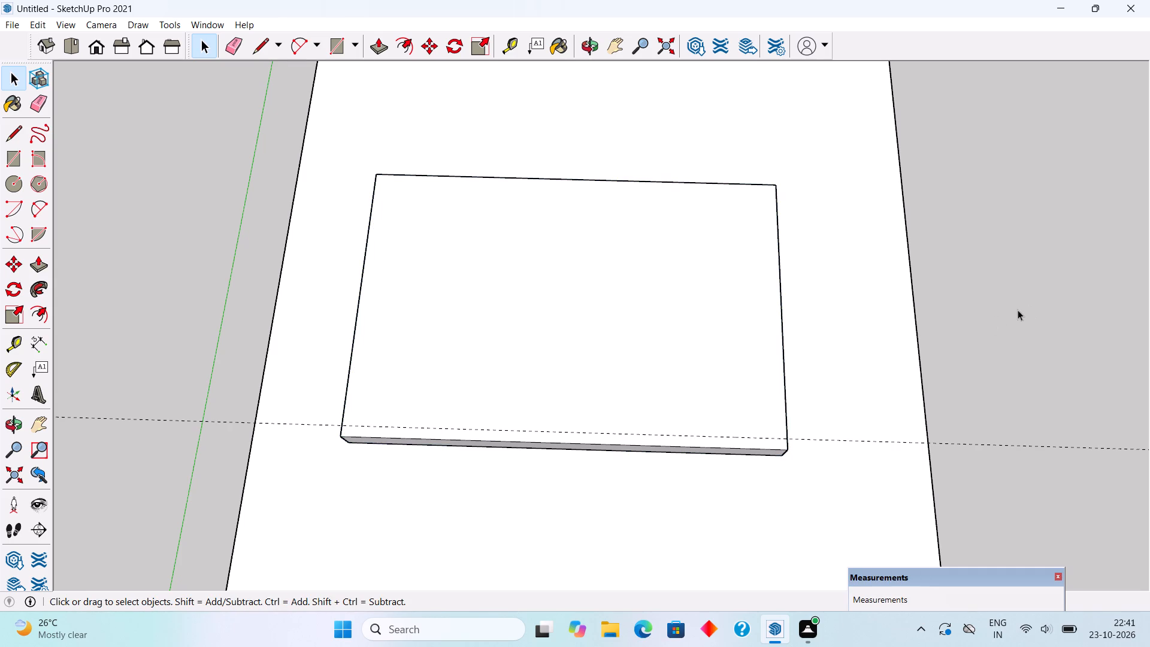
# Draw a 30' by 9" rectangle on the plinth's top, between the guide and the front edge.
pyautogui.press('r')
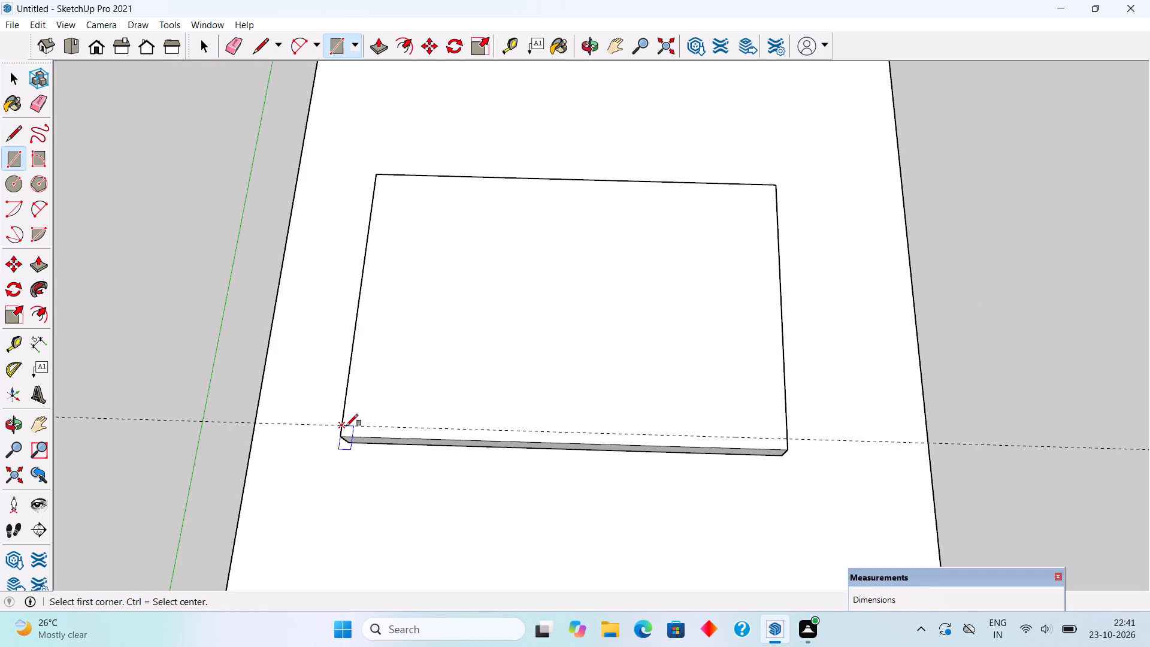
pyautogui.click(343, 428)
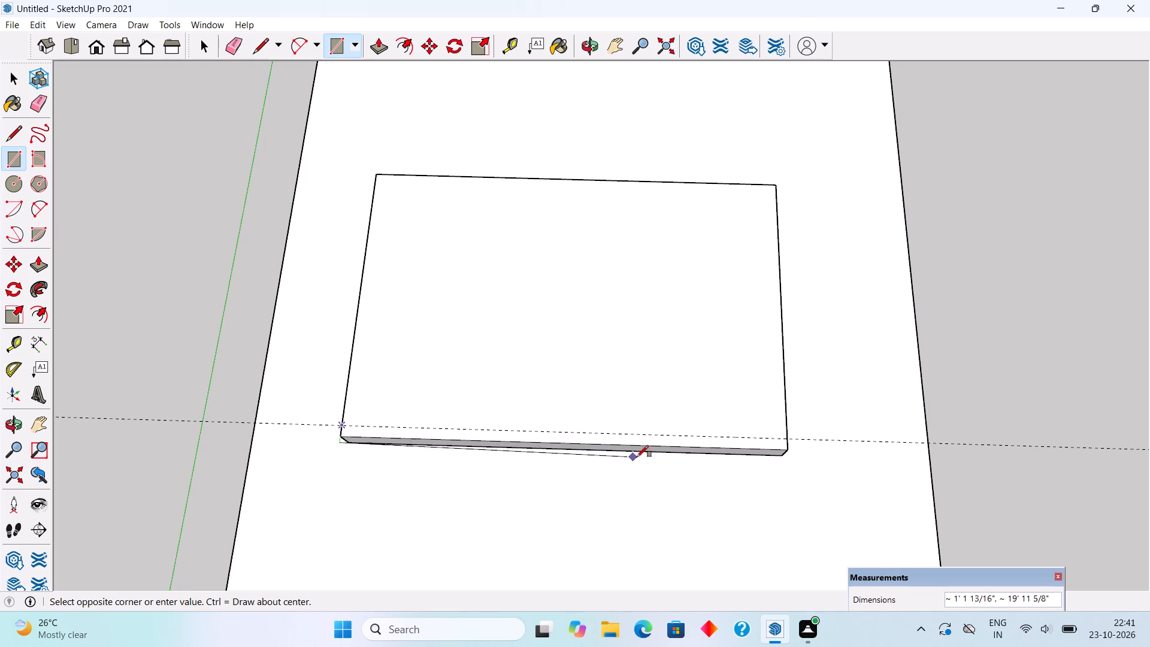
pyautogui.click(789, 451)
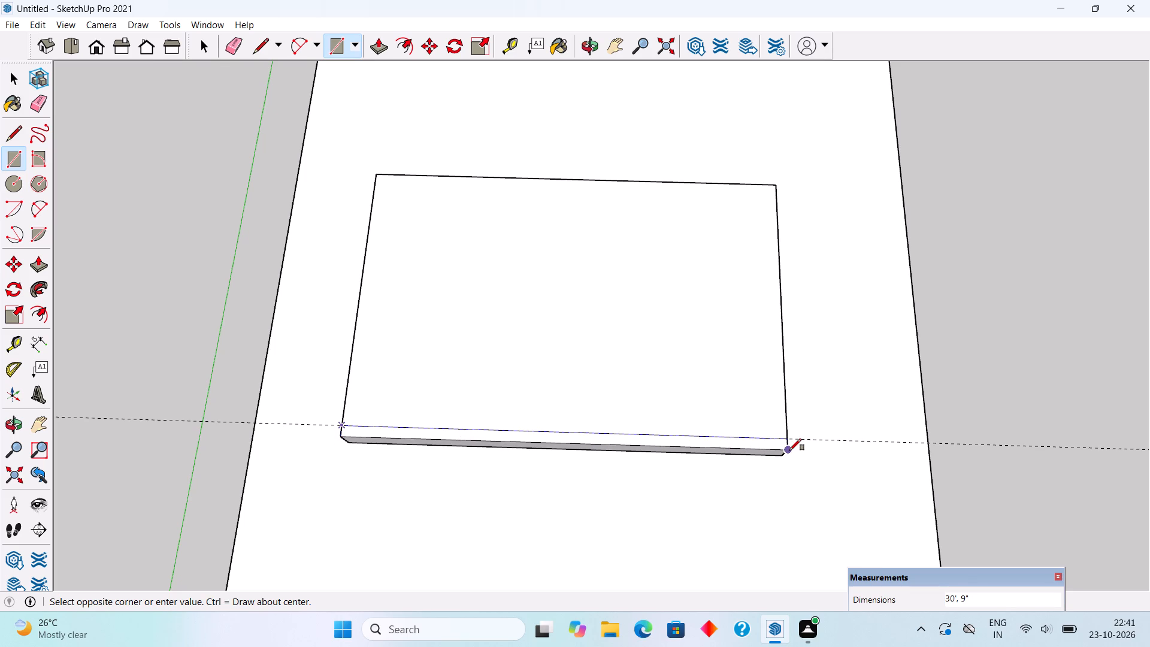
# Push/Pull the 9" deep strip up 10' to form the front wall.
pyautogui.press('p')
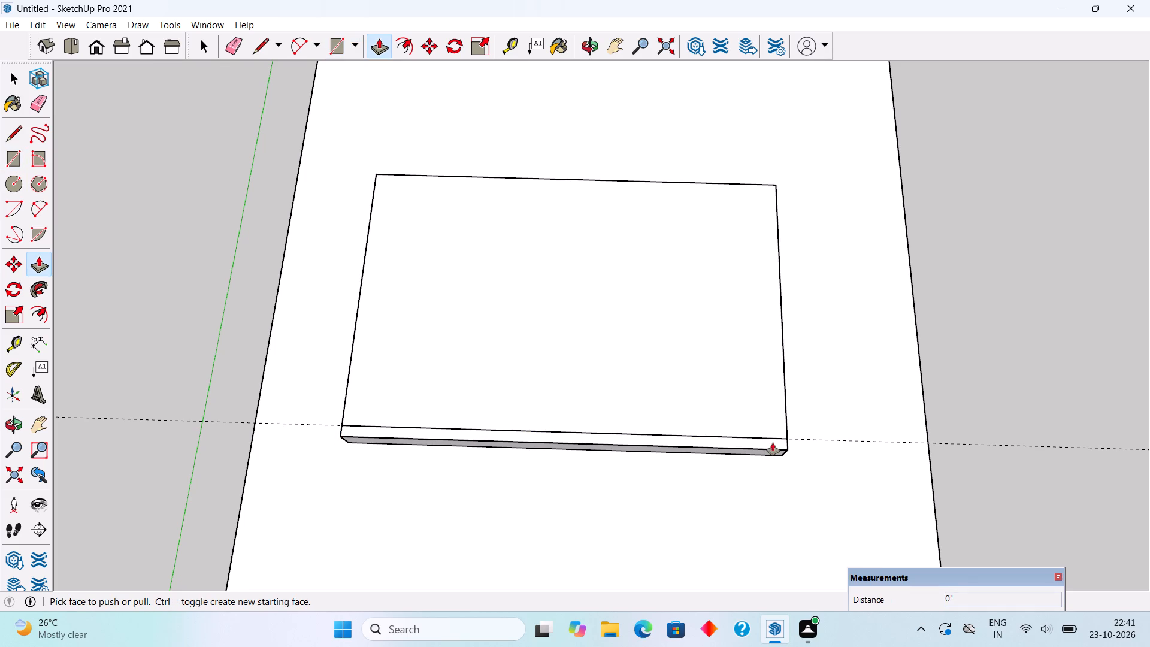
pyautogui.click(659, 439)
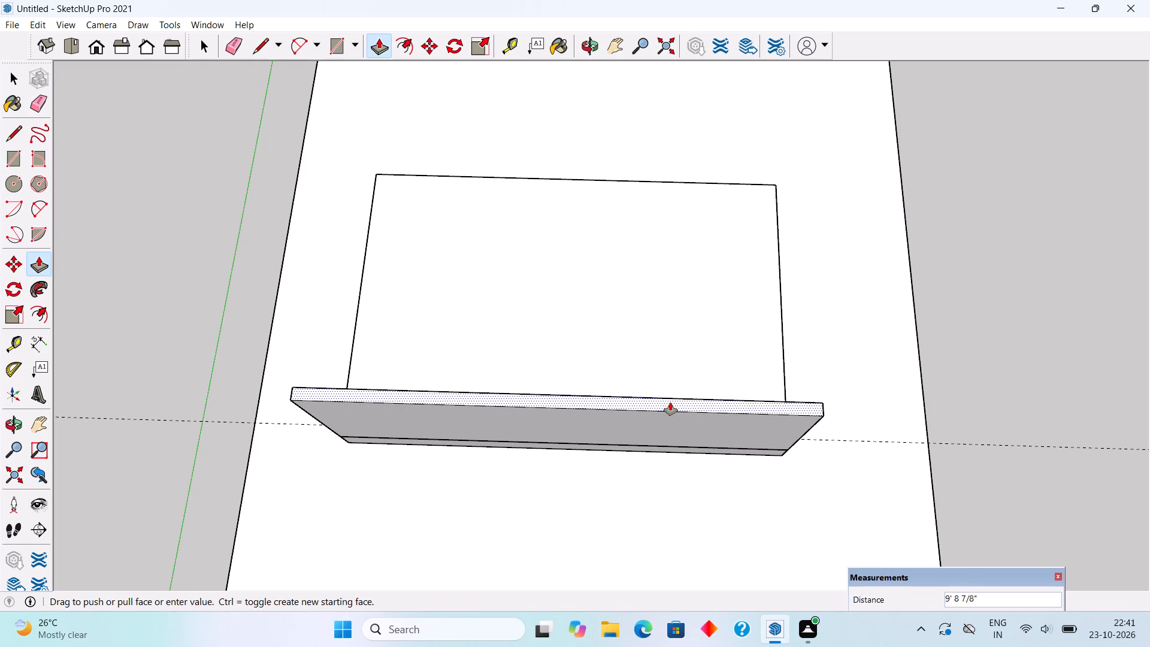
pyautogui.write("10'")
pyautogui.press('Return')
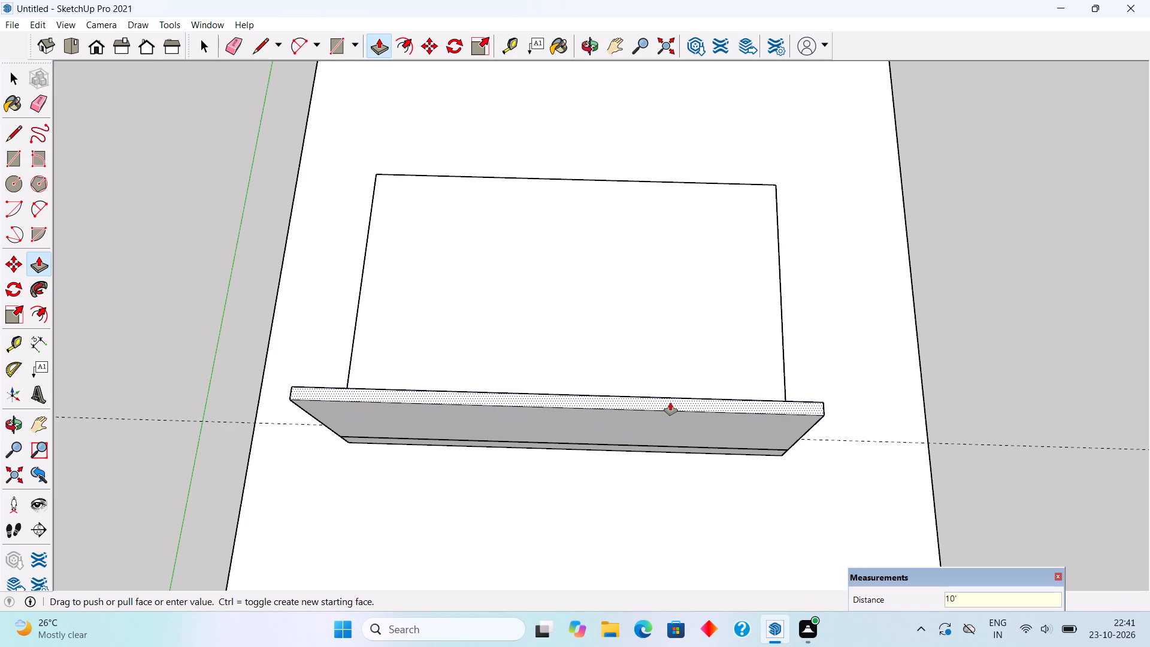
pyautogui.press('space')
# Make the whole front wall a group, separate from the plinth.
pyautogui.moveTo(629, 424); pyautogui.dragTo(631, 199, button='middle')
pyautogui.scroll(-4, 631, 179)
pyautogui.tripleClick(659, 323)
pyautogui.rightClick(659, 323)
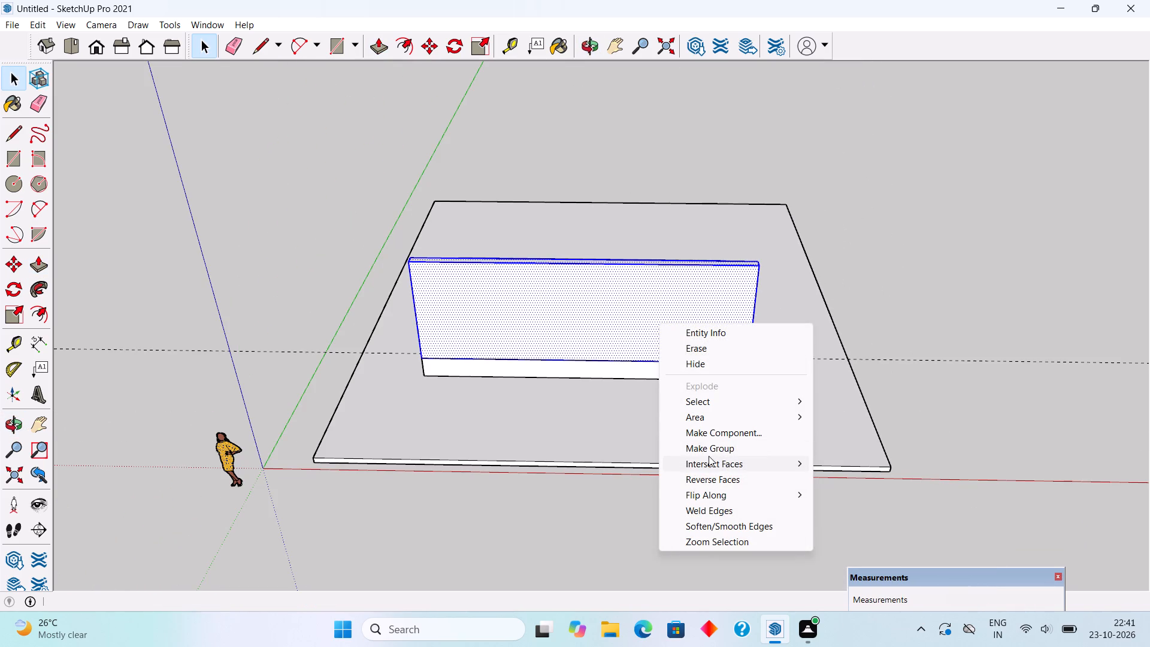
pyautogui.click(710, 446)
pyautogui.click(861, 297)
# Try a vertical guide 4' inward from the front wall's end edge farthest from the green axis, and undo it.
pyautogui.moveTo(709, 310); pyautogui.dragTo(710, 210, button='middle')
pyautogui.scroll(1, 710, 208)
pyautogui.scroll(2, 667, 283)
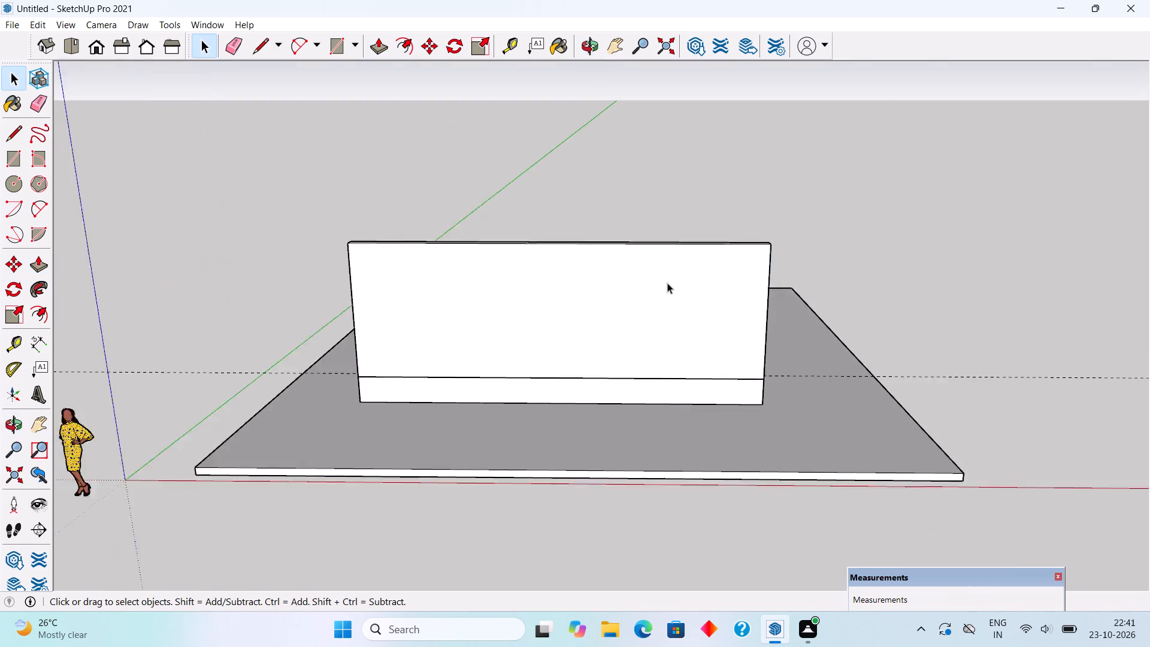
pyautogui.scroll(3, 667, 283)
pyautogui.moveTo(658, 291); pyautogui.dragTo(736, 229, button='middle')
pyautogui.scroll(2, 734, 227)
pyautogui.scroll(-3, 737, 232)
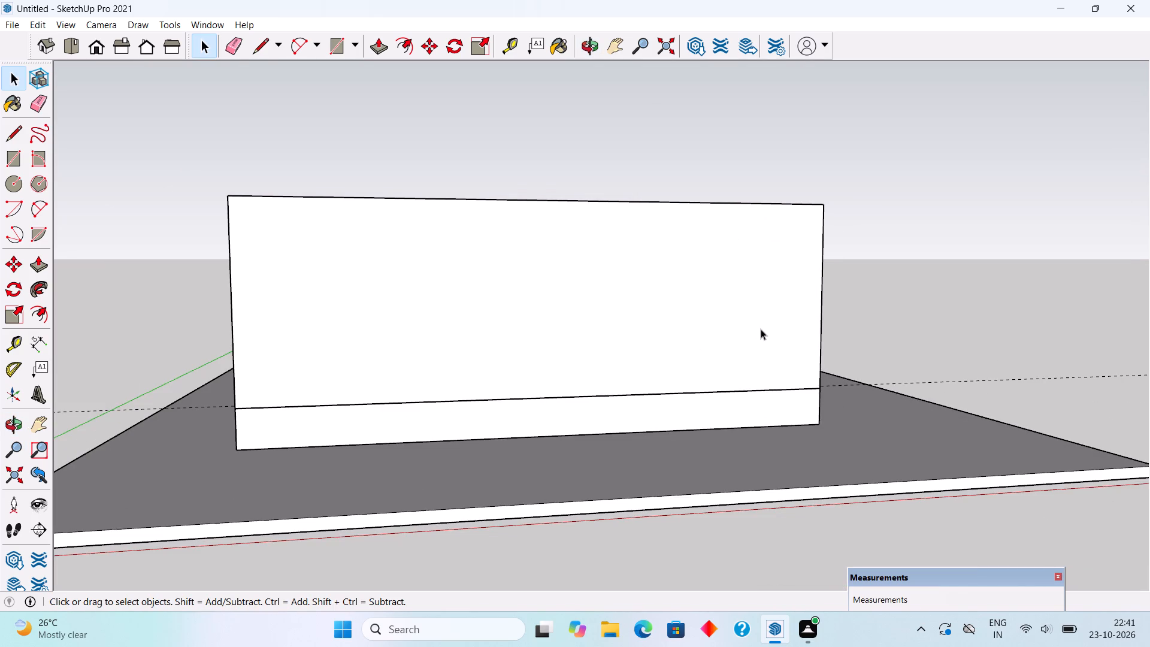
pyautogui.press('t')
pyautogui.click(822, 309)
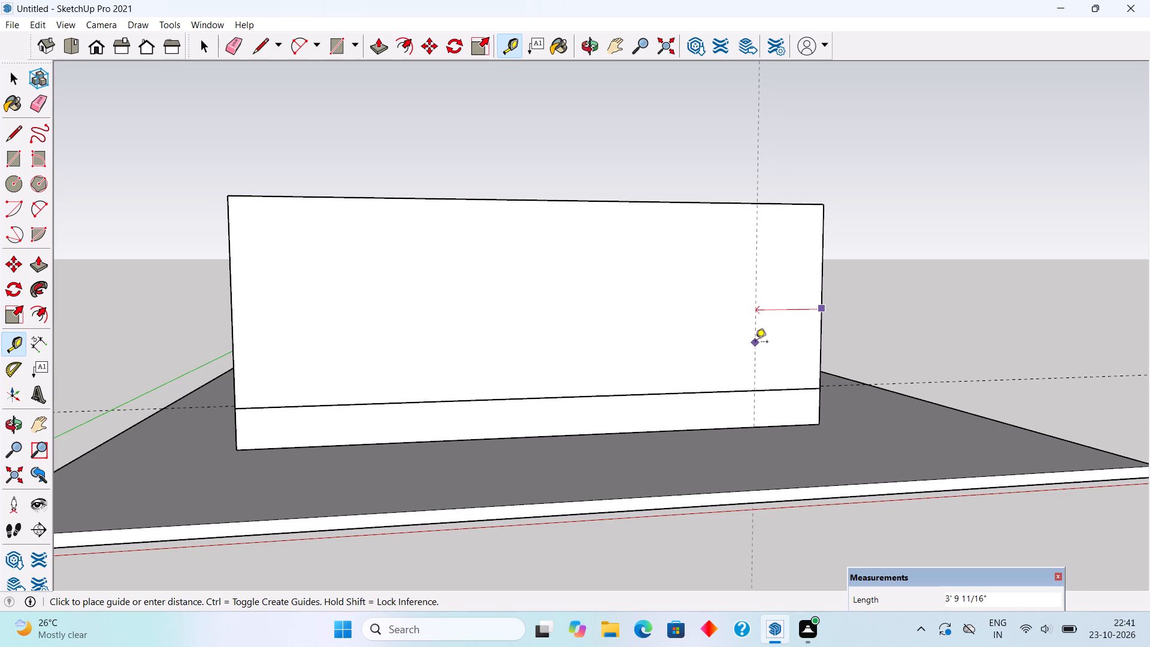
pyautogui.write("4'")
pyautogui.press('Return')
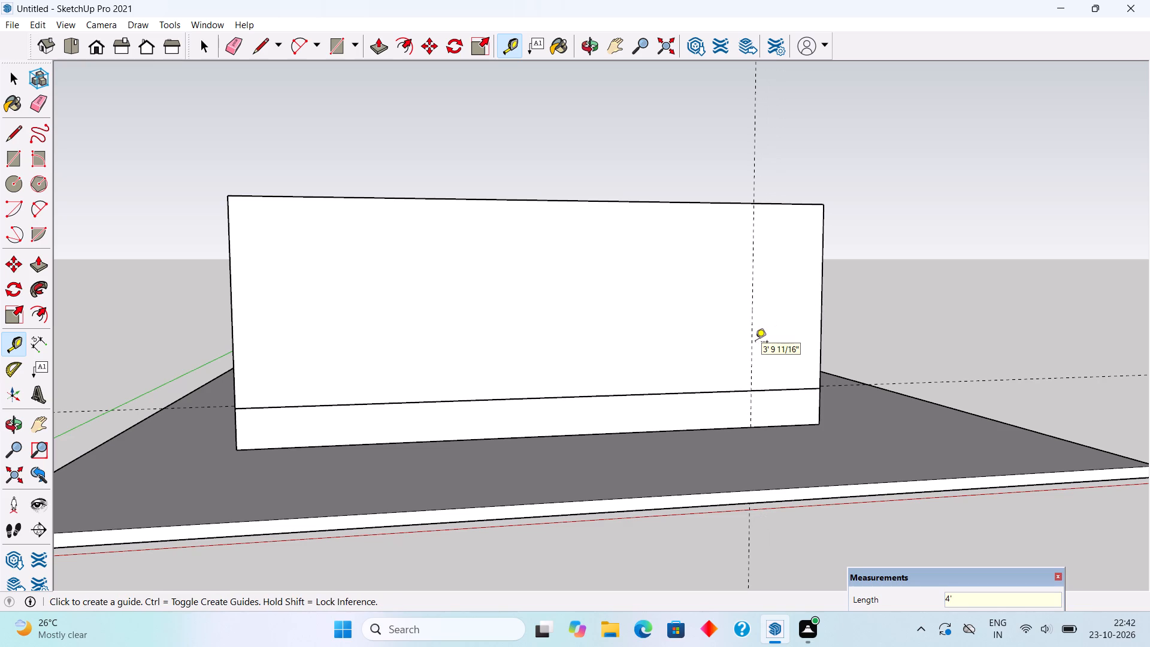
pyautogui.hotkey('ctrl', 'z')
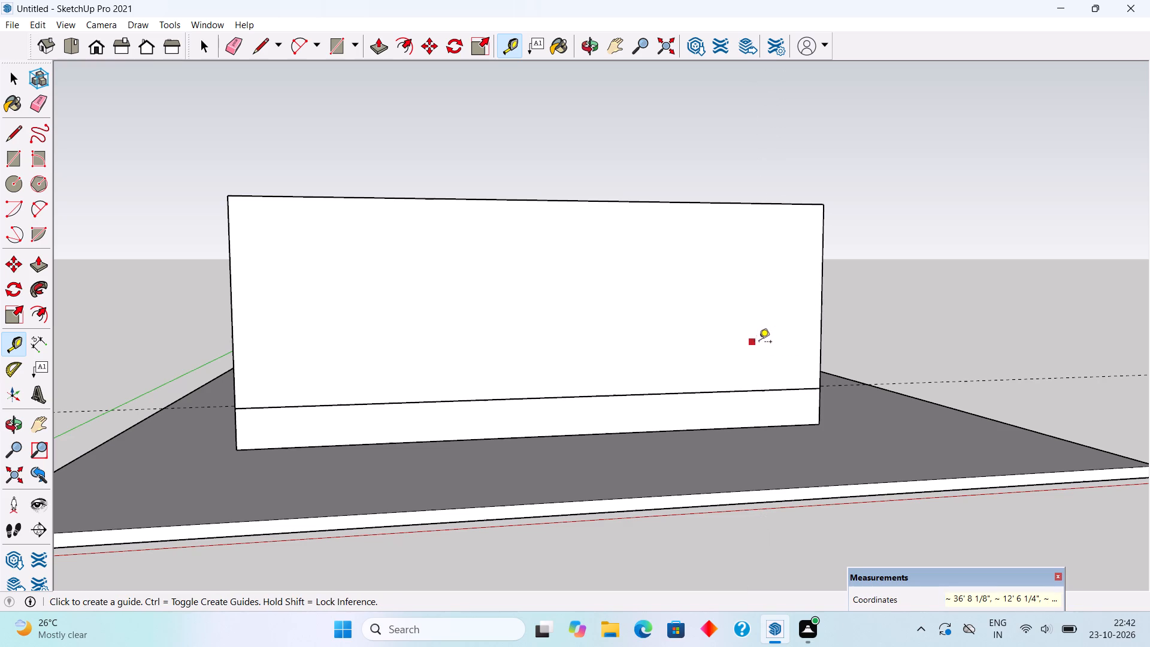
# Place a vertical guide 3' inward from the front wall's end edge farthest from the green axis, and another 5' further inward.
pyautogui.click(821, 334)
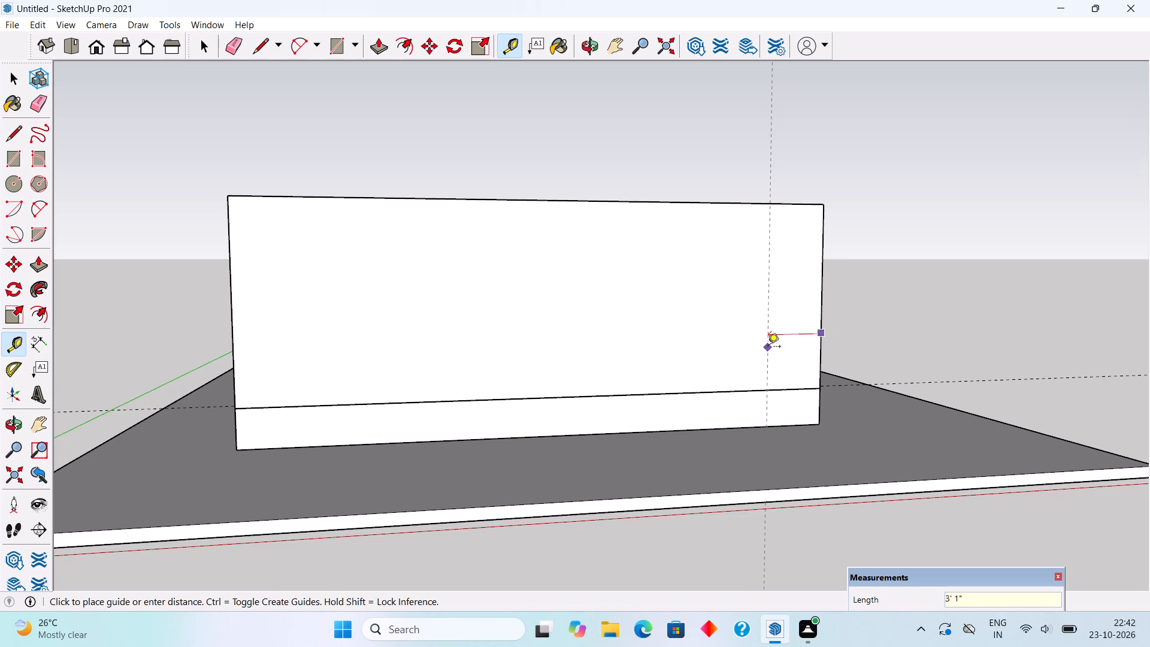
pyautogui.write("3'")
pyautogui.press('Return')
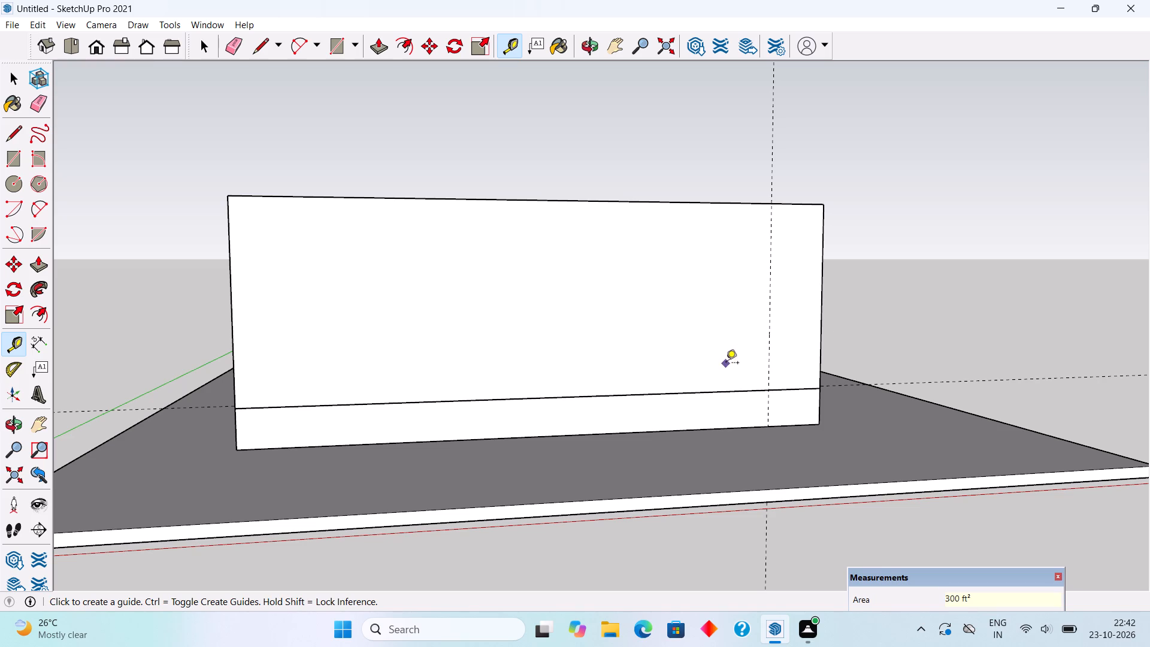
pyautogui.click(767, 312)
pyautogui.write("5'")
pyautogui.press('Return')
# Place a horizontal guide on the front wall's face 8' above its bottom edge.
pyautogui.scroll(-1, 652, 350)
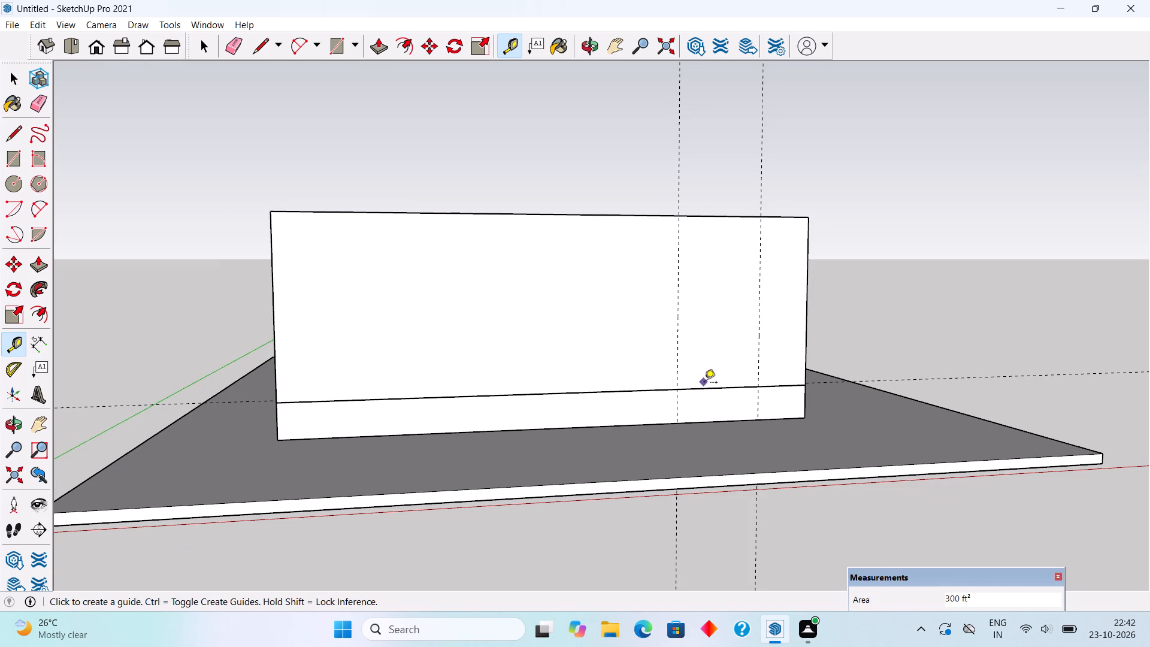
pyautogui.click(708, 390)
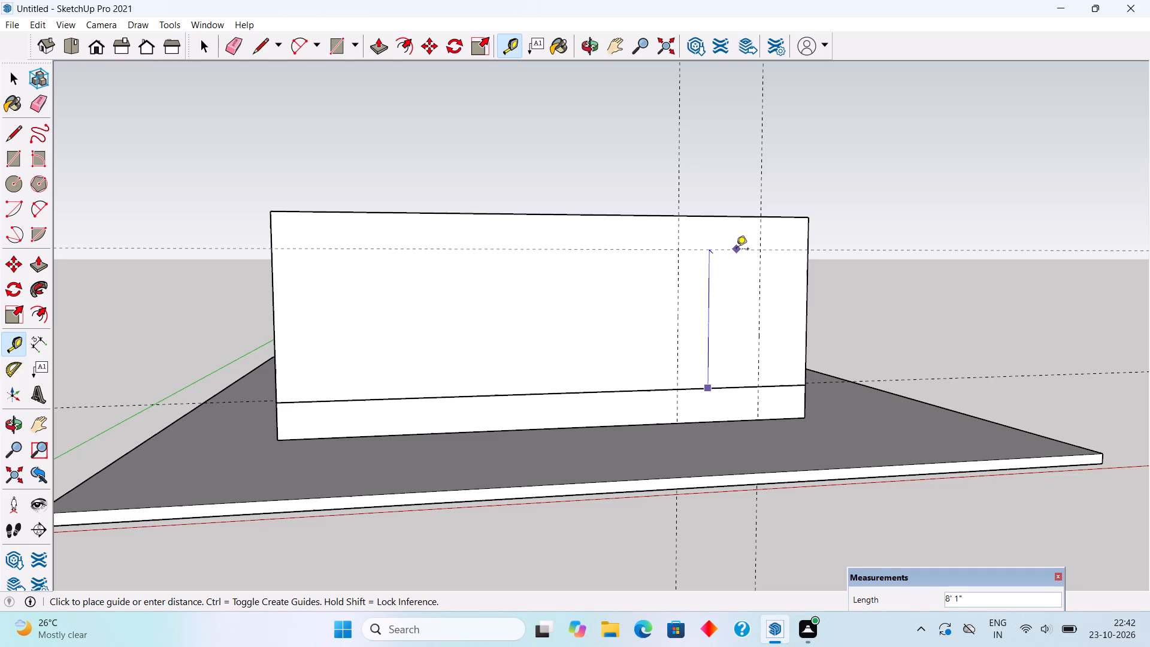
pyautogui.write("8'")
pyautogui.press('Return')
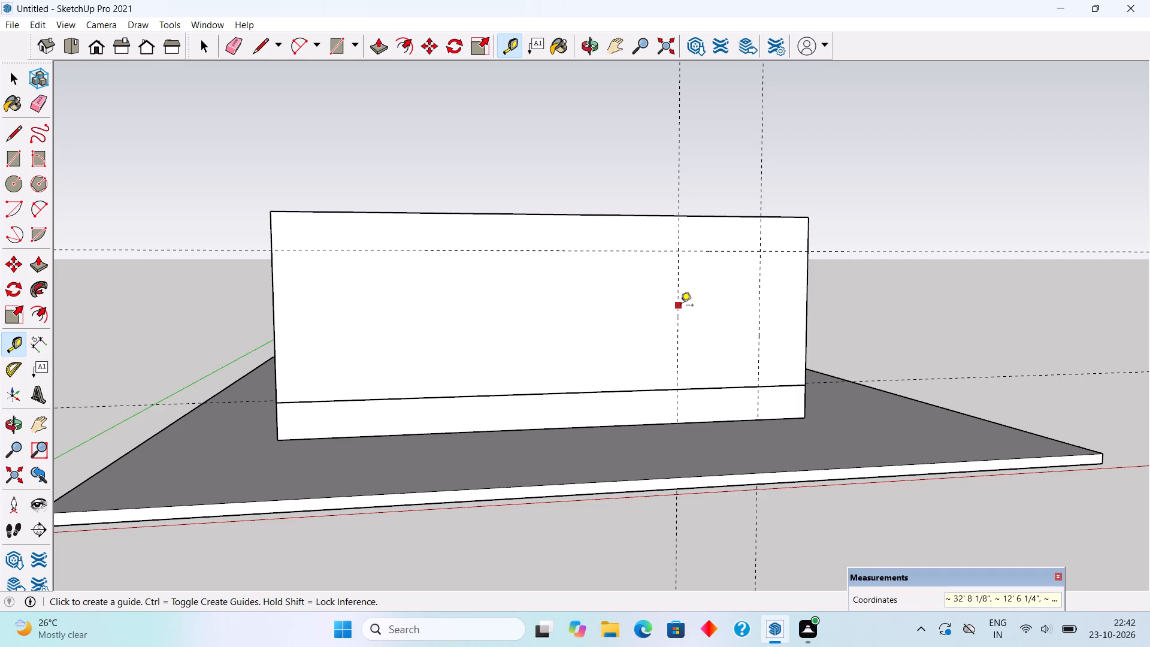
# Place a third vertical guide on the front wall 5' past the second one, toward the green axis.
pyautogui.click(680, 306)
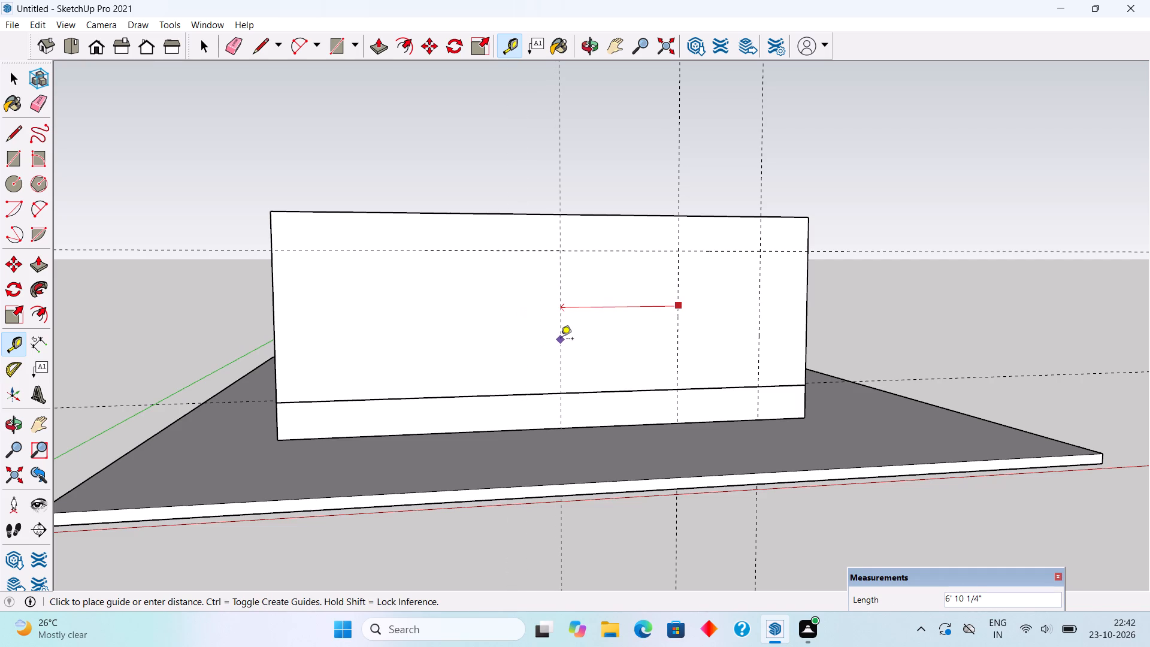
pyautogui.write("5'")
pyautogui.press('Return')
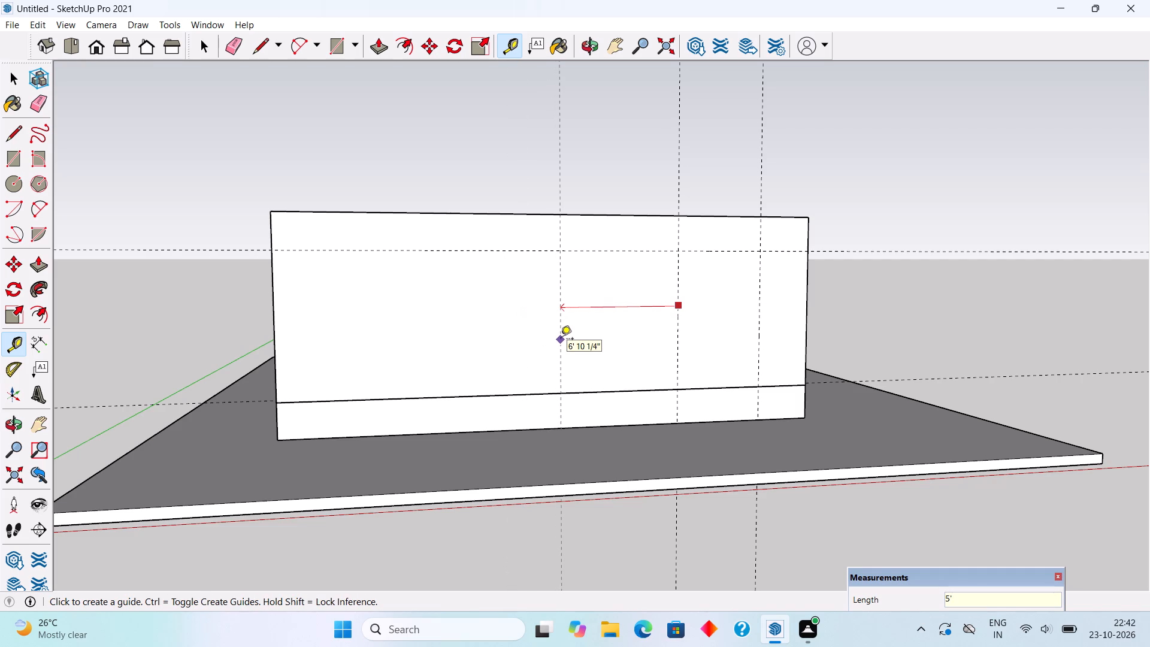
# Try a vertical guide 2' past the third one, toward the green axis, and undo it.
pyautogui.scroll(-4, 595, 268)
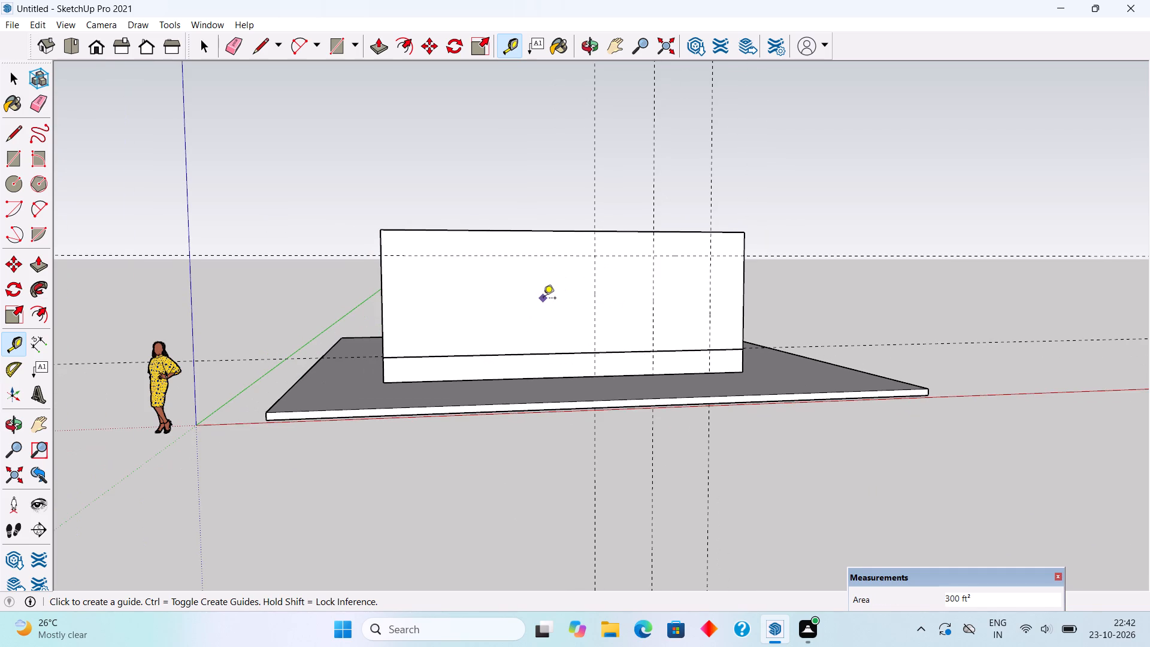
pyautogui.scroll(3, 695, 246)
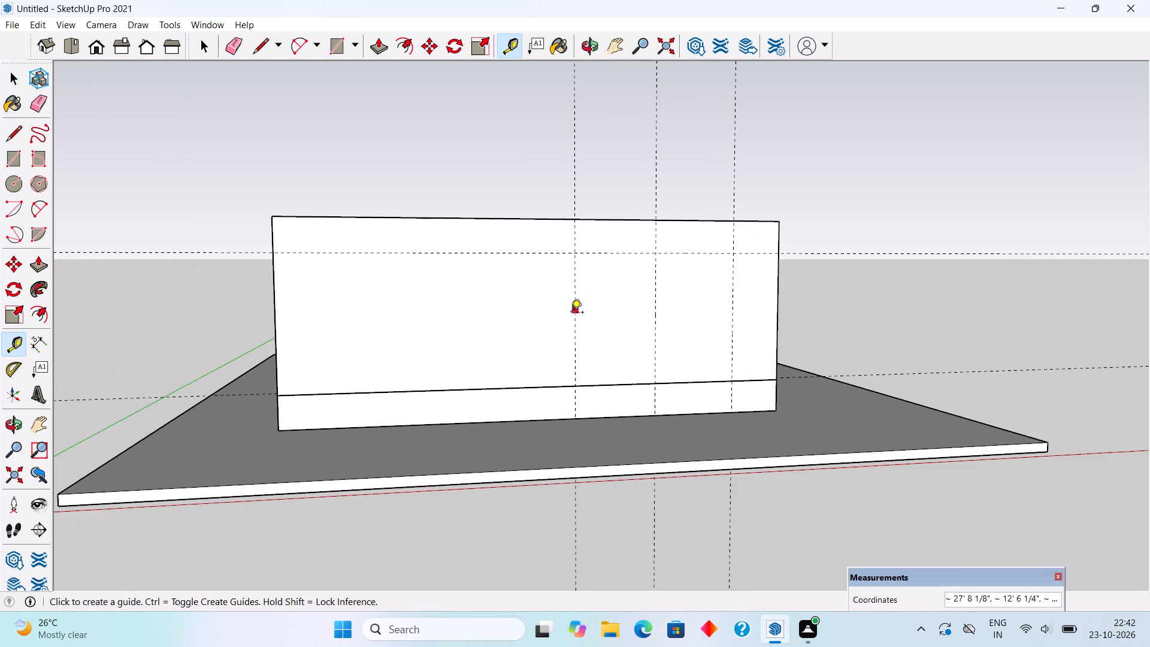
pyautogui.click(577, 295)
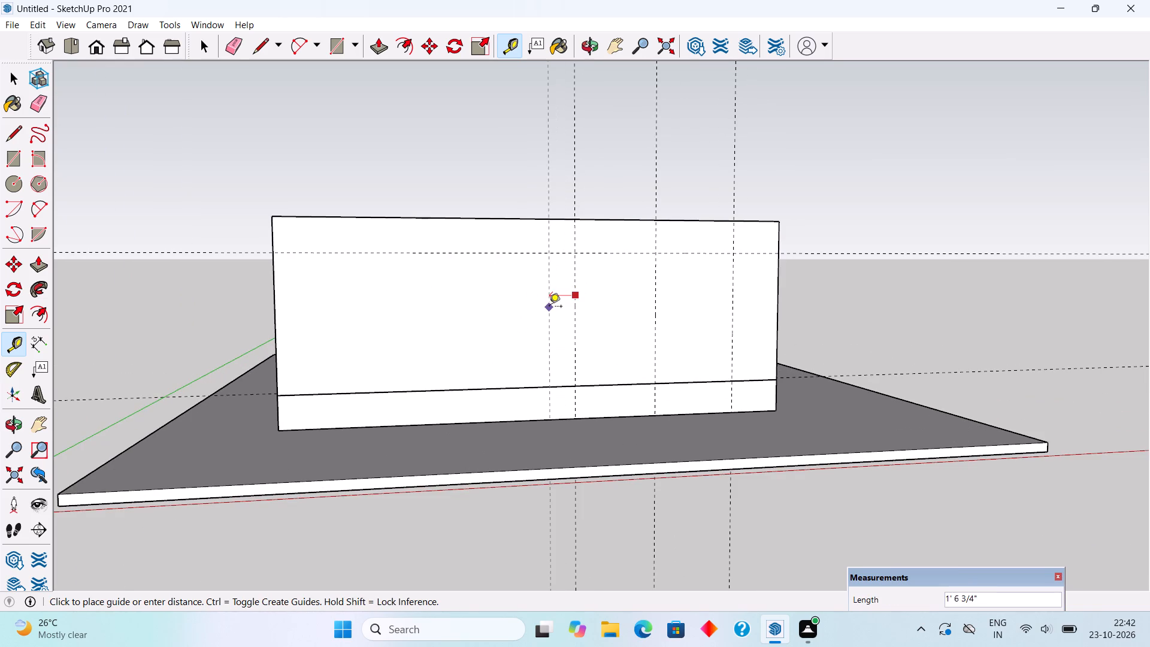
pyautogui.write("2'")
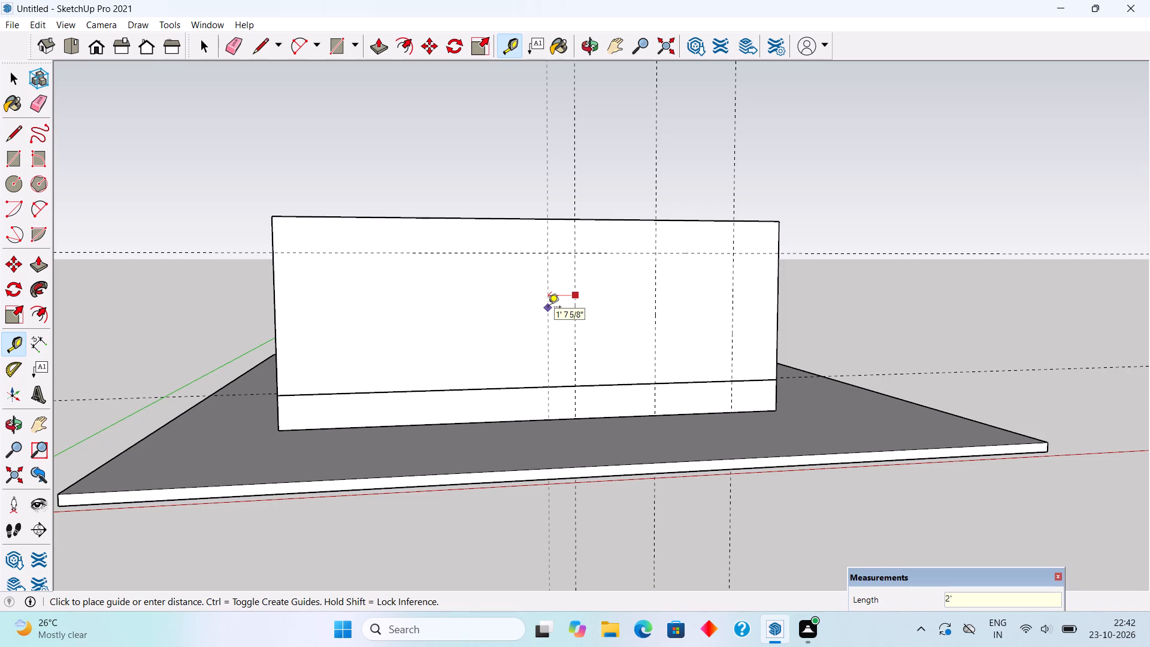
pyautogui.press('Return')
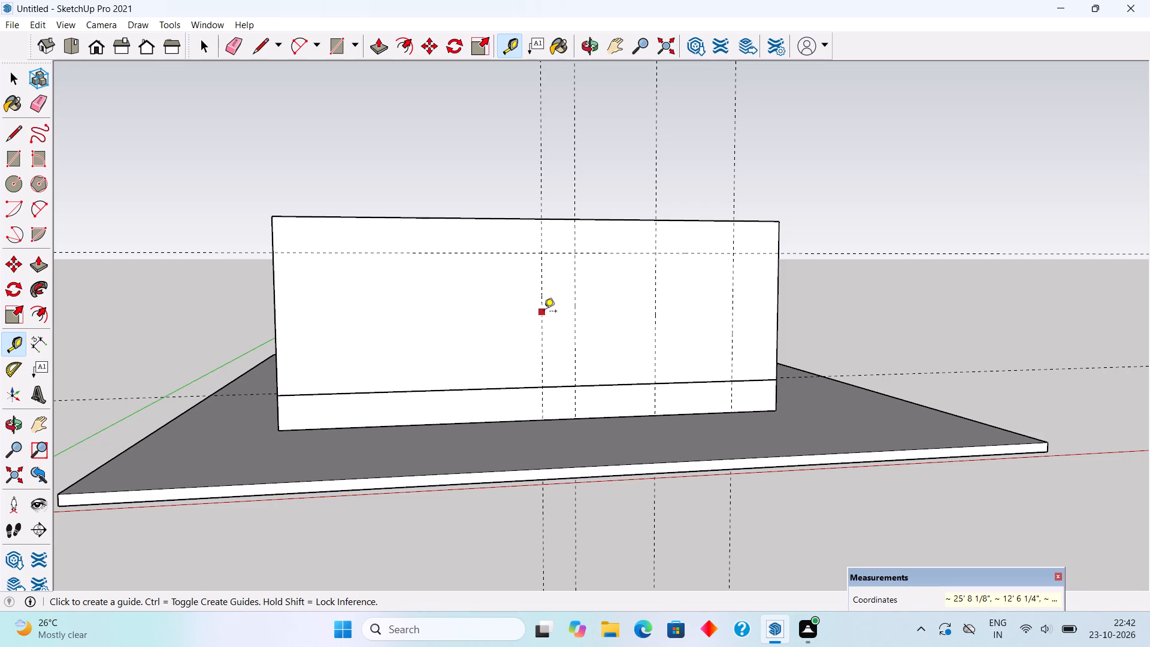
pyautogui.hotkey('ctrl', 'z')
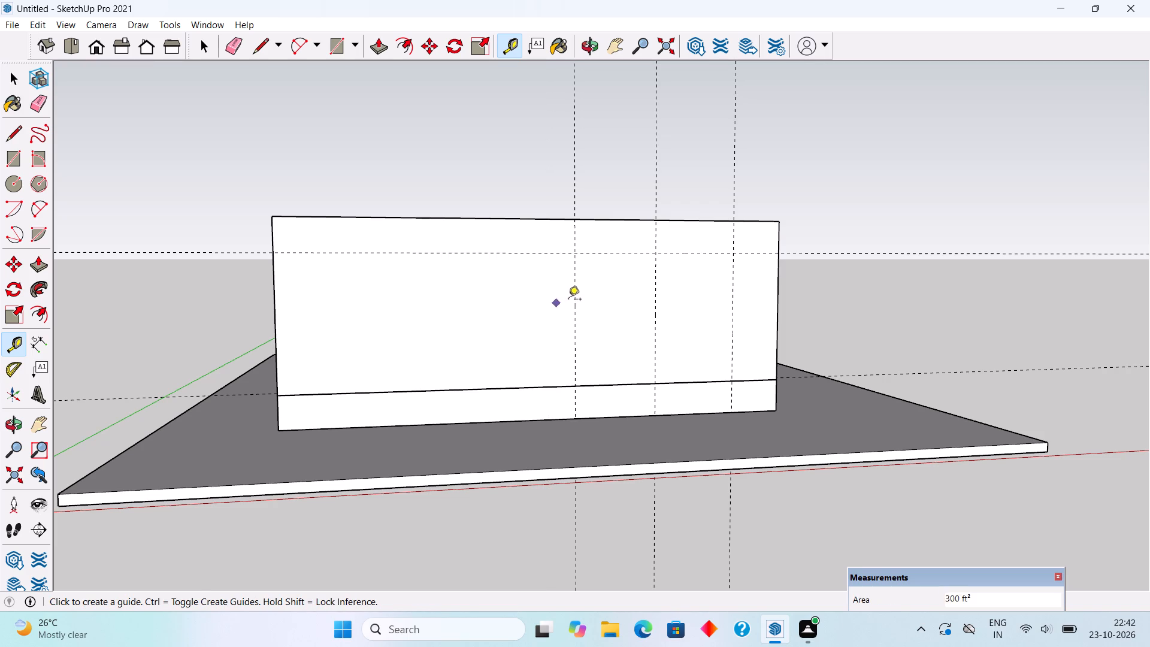
# Place a fourth vertical guide on the front wall 1' past the third, toward the green axis, and a fifth 5' further on.
pyautogui.click(572, 303)
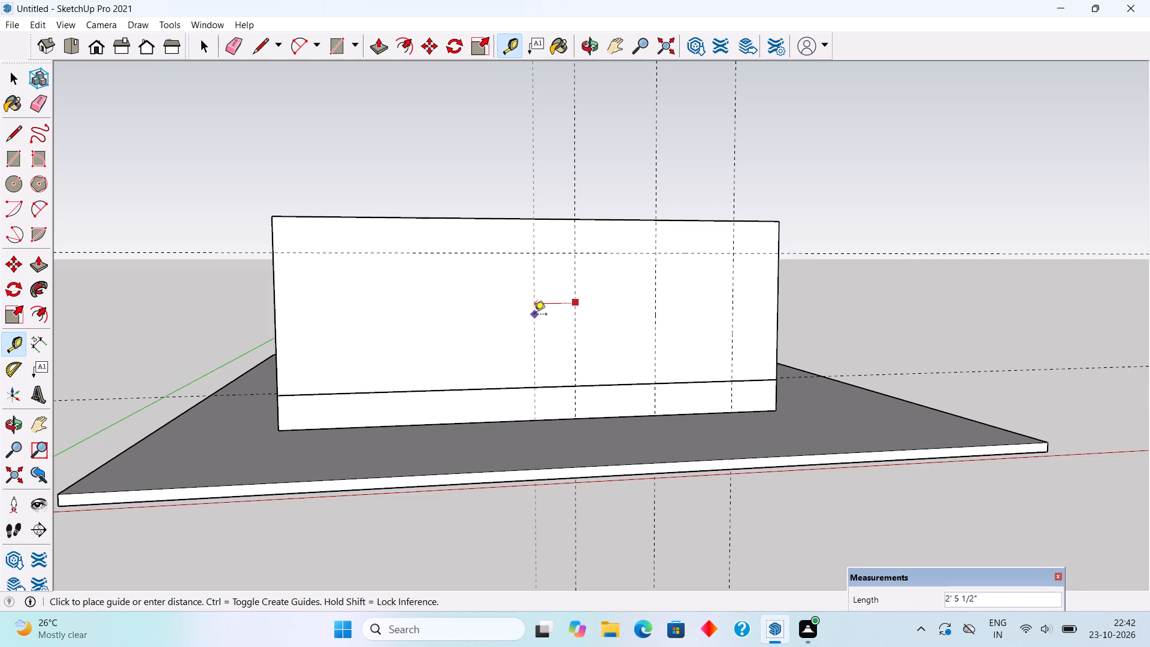
pyautogui.write("1'")
pyautogui.press('Return')
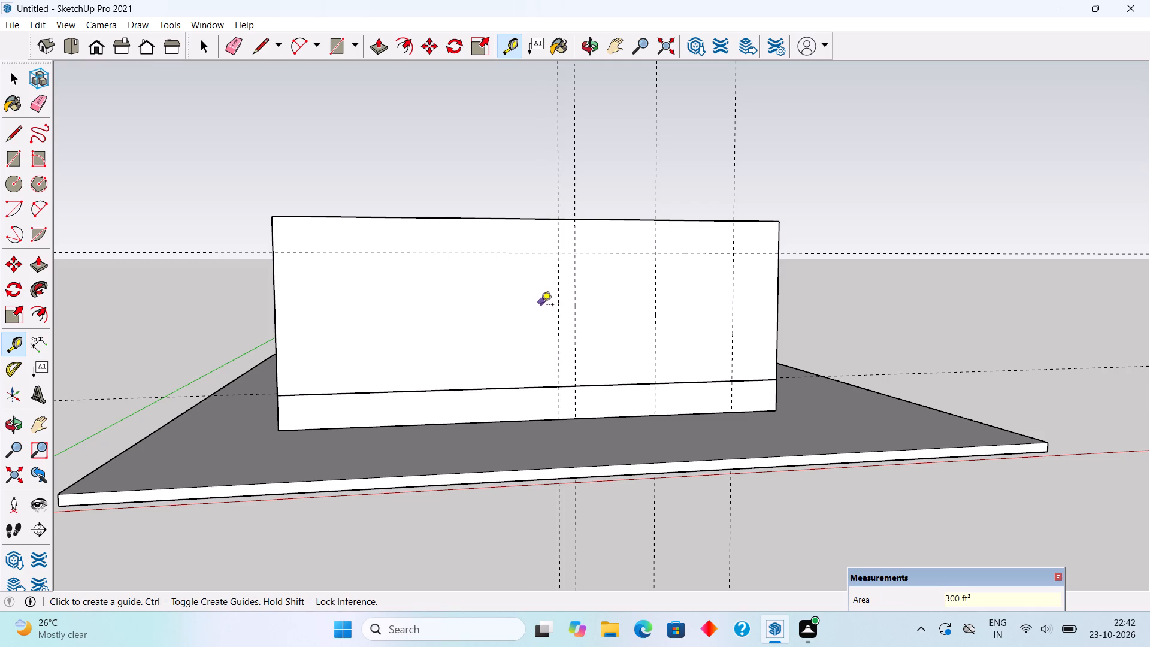
pyautogui.click(560, 317)
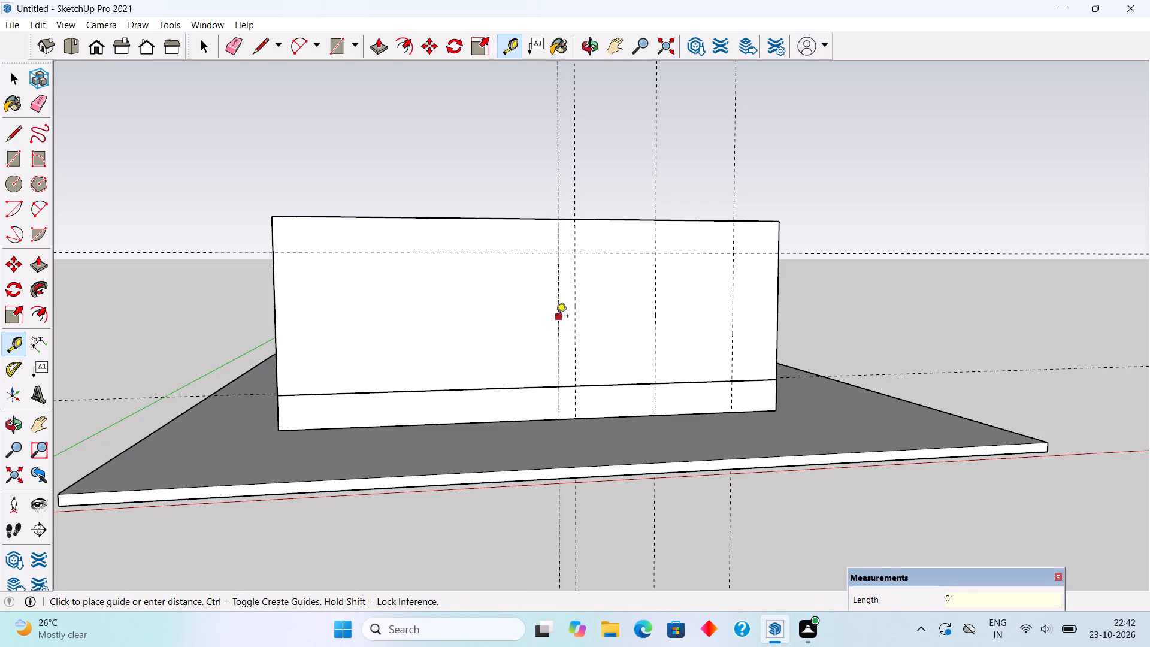
pyautogui.write("5'")
pyautogui.press('Return')
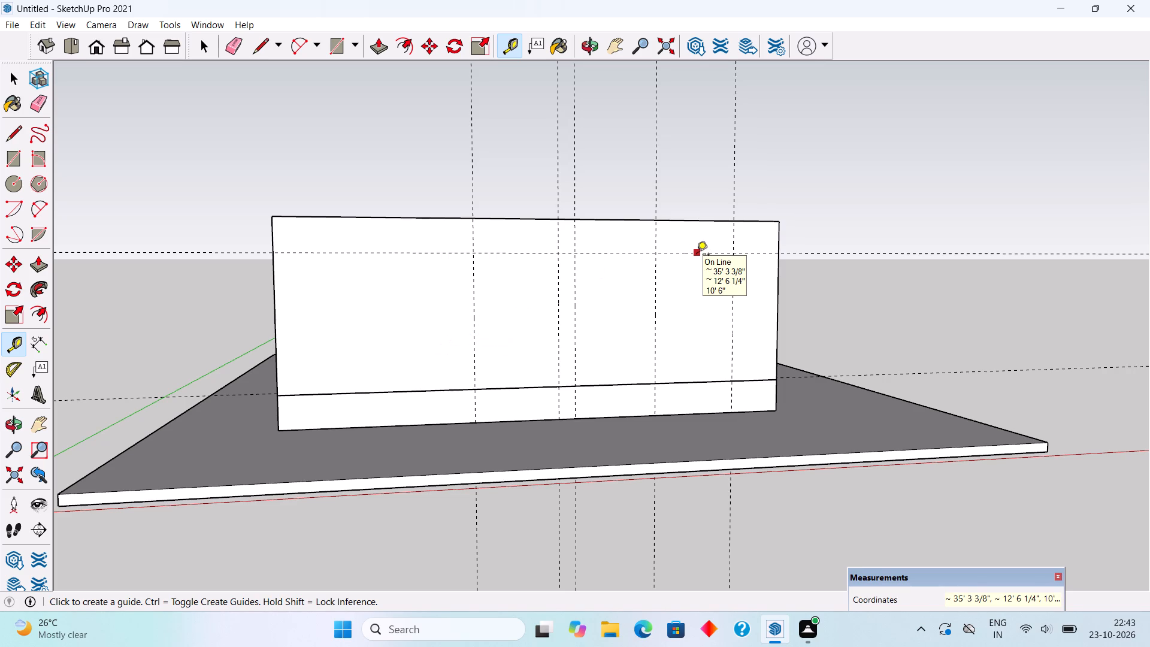
# Open the front wall group, raise the wall's top face by 1', and close the group.
pyautogui.press('space')
pyautogui.moveTo(695, 205); pyautogui.dragTo(694, 359, button='middle')
pyautogui.scroll(3, 691, 252)
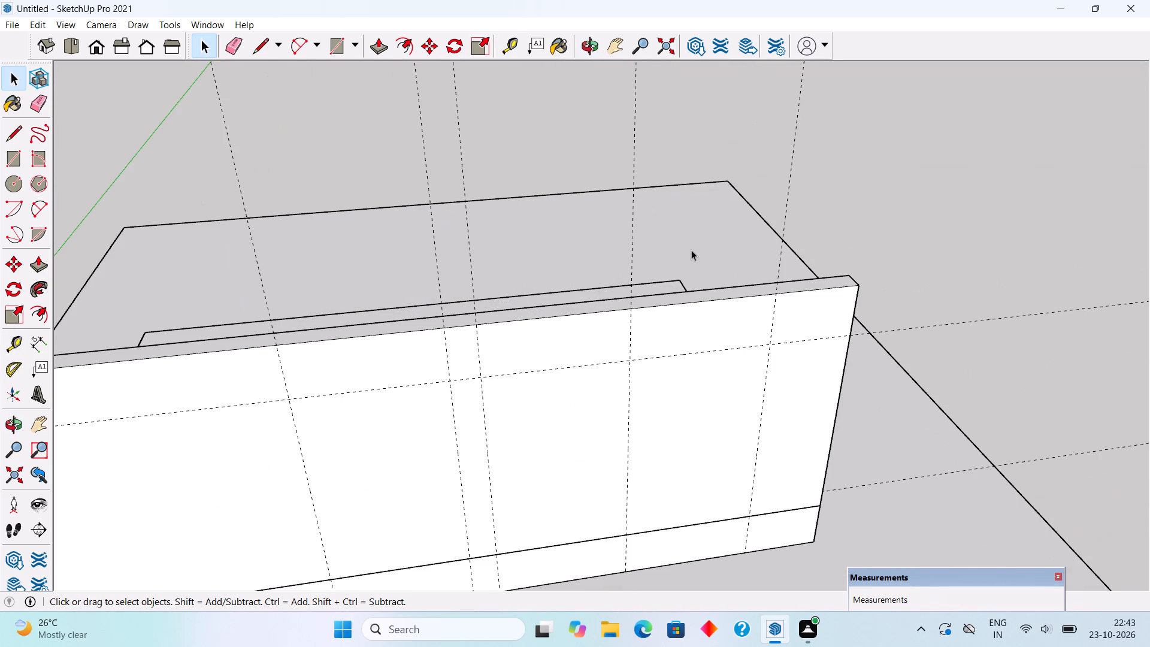
pyautogui.tripleClick(701, 297)
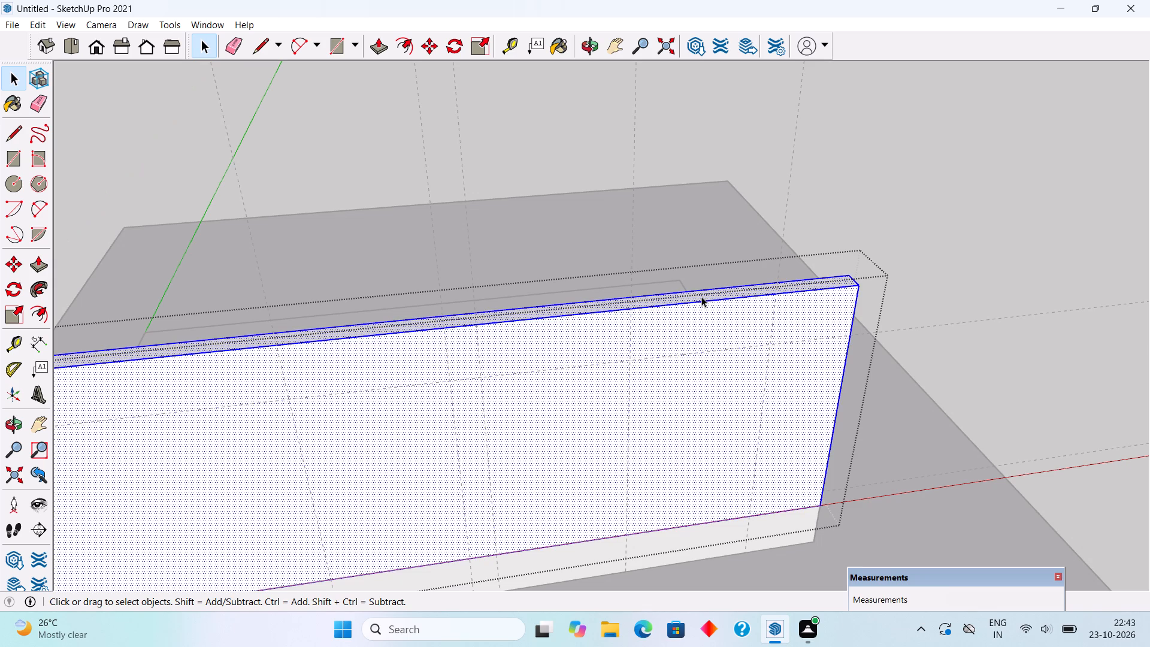
pyautogui.press('p')
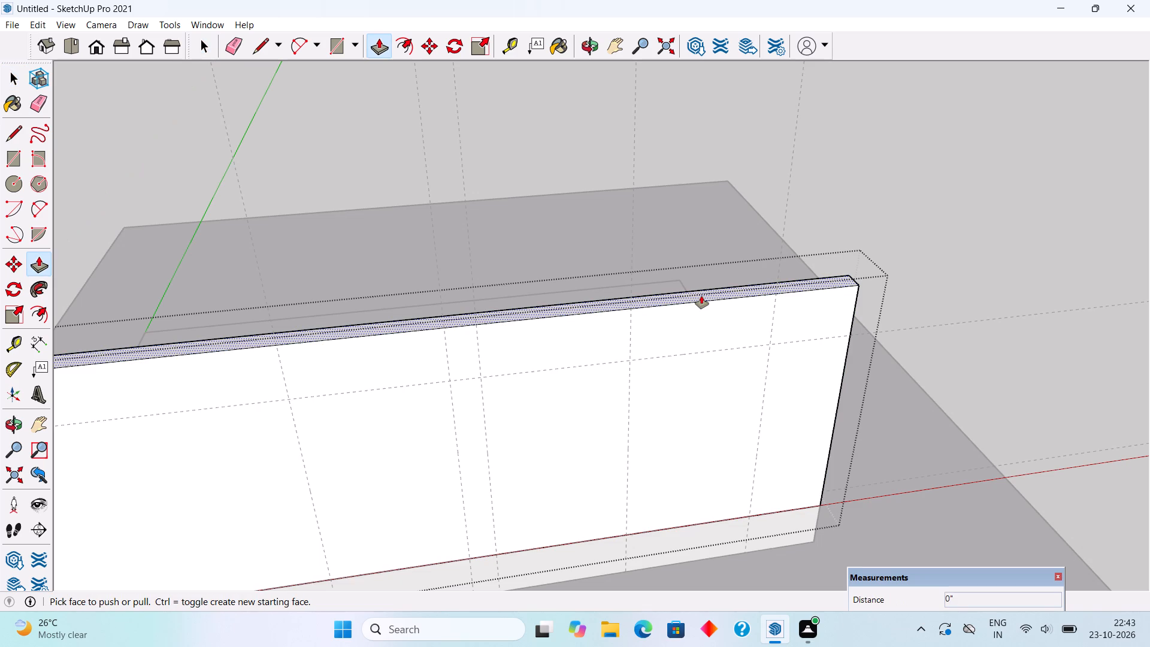
pyautogui.click(701, 296)
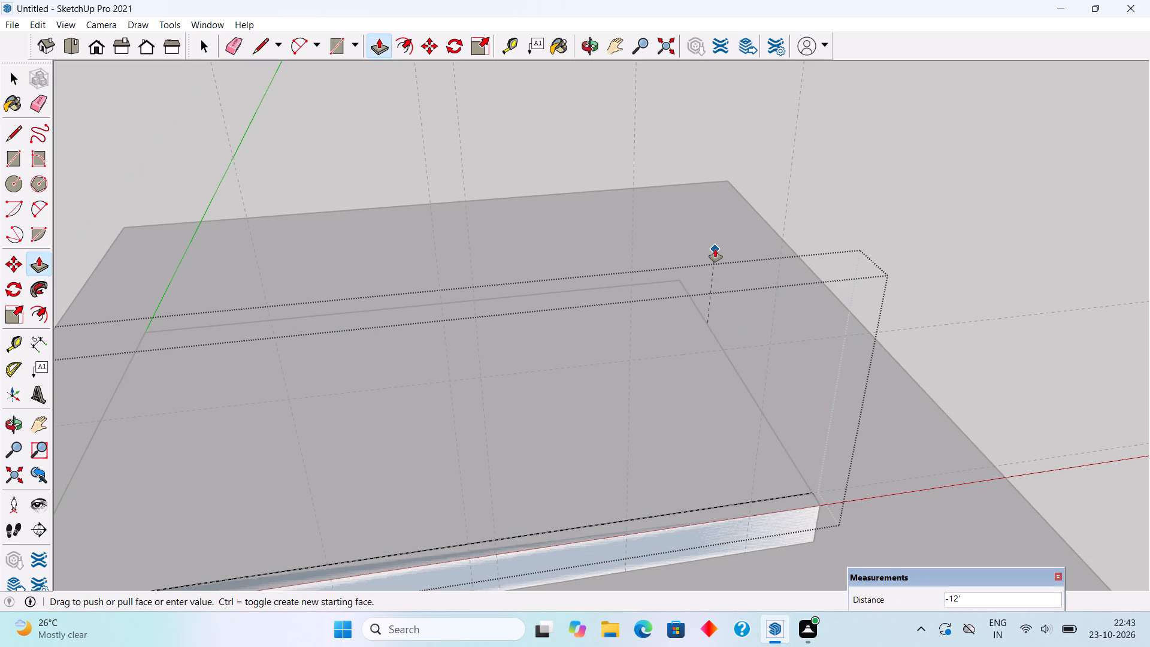
pyautogui.write("1'")
pyautogui.press('Return')
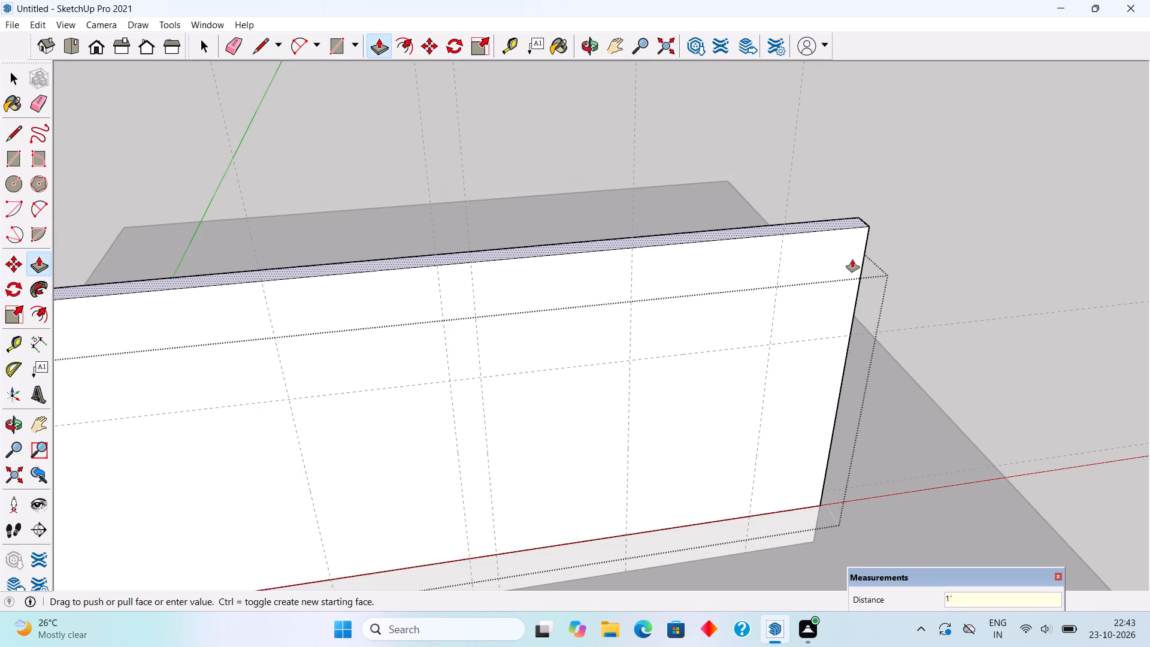
pyautogui.press('space')
pyautogui.click(1030, 288)
# Inside the front wall group, draw the door rectangle 5' wide and 8' high between the first two vertical guides.
pyautogui.moveTo(761, 403); pyautogui.dragTo(743, 277, button='middle')
pyautogui.scroll(-4, 736, 277)
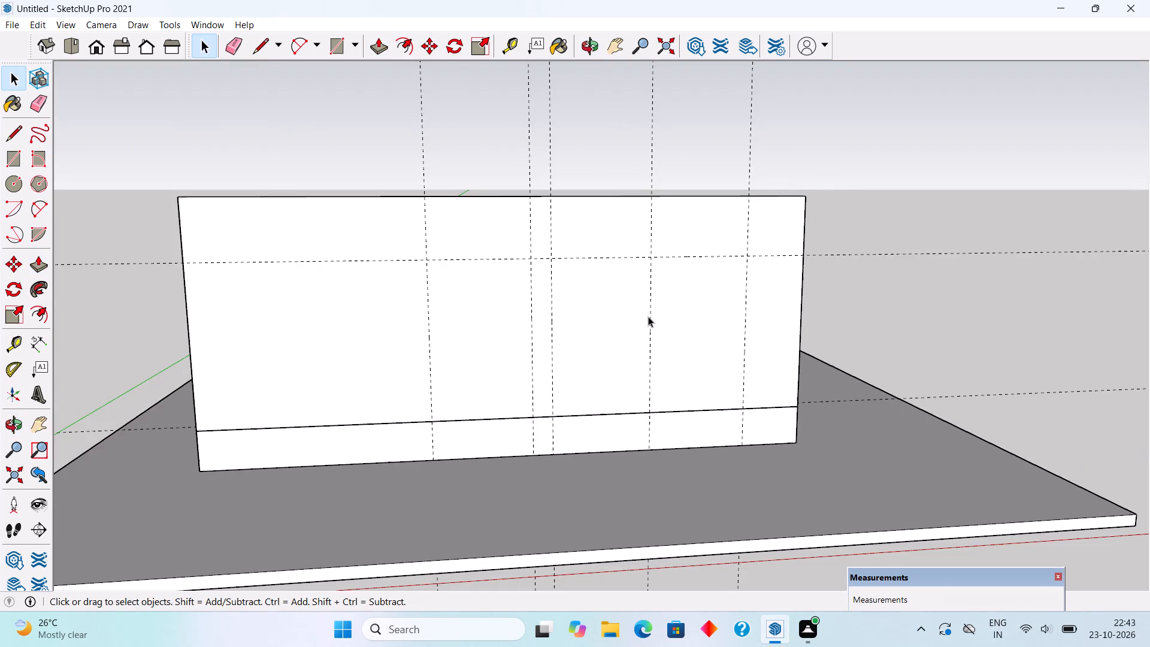
pyautogui.tripleClick(648, 316)
pyautogui.press('r')
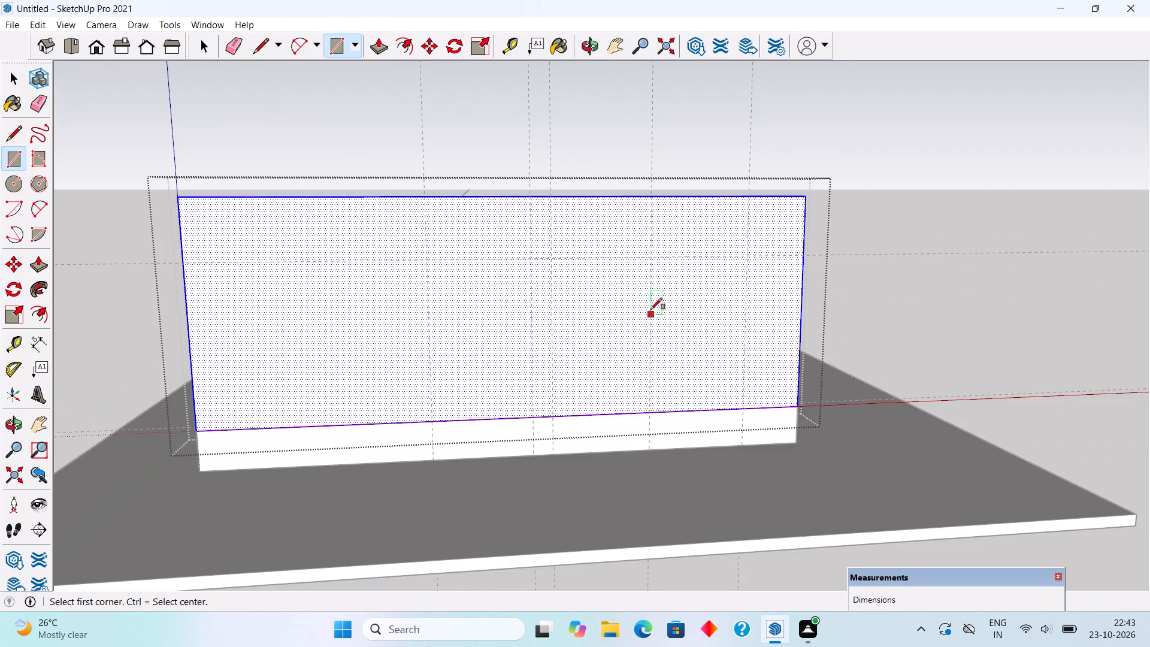
pyautogui.click(652, 261)
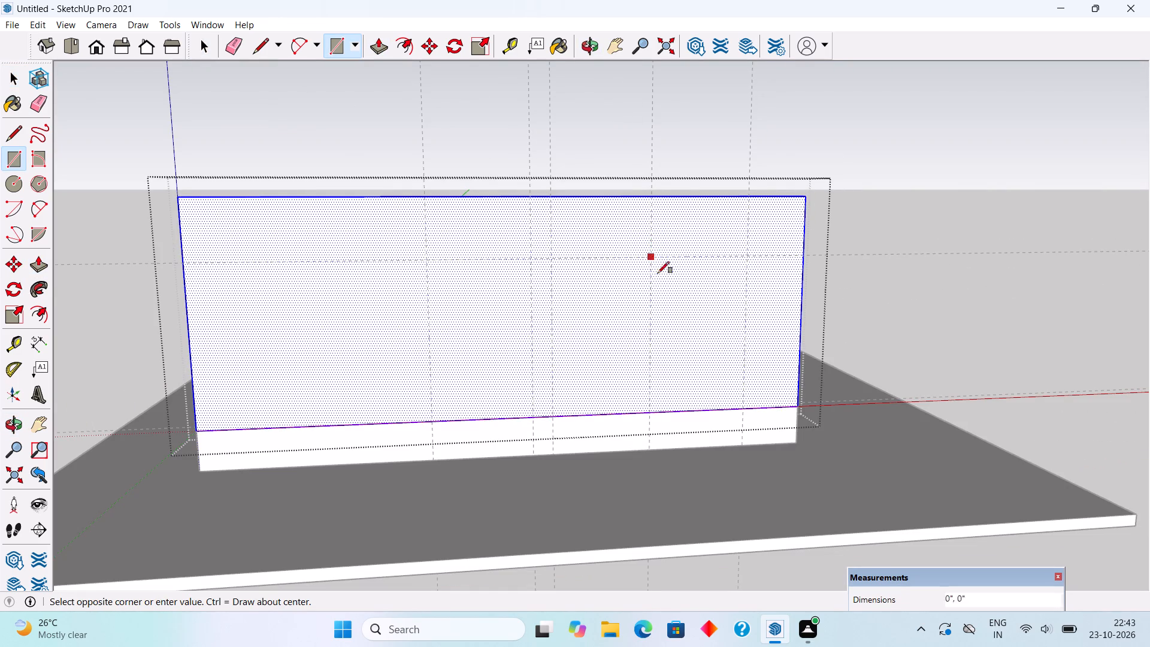
pyautogui.click(746, 409)
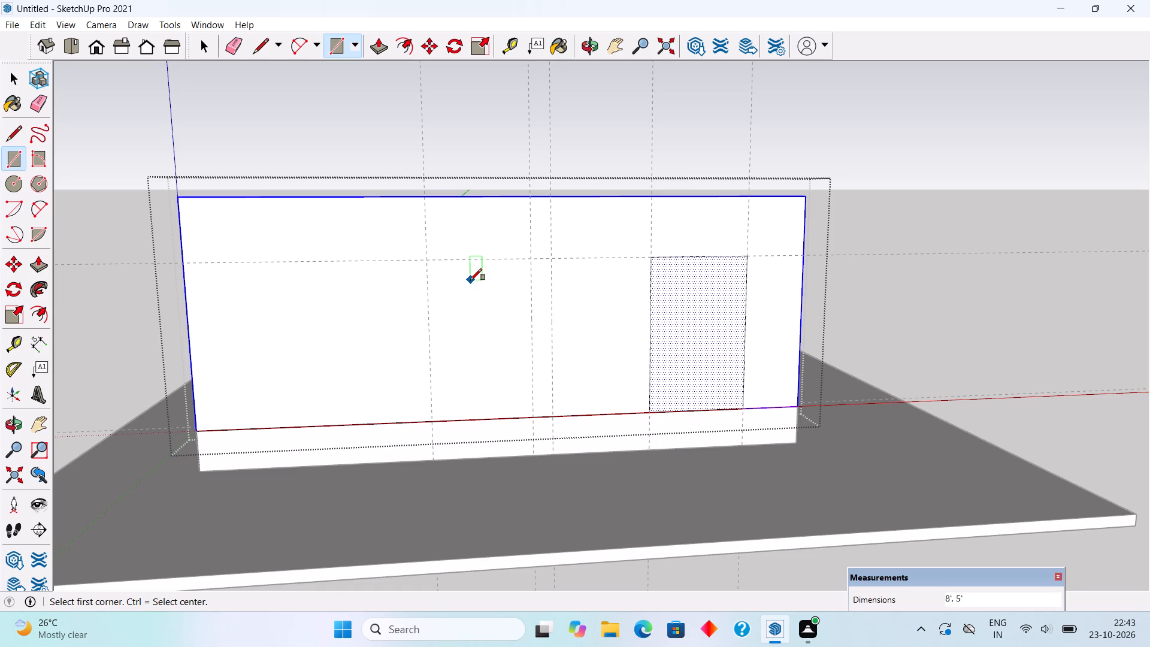
# Place a horizontal guide on the front wall's face 3' above its bottom edge.
pyautogui.press('t')
pyautogui.click(591, 413)
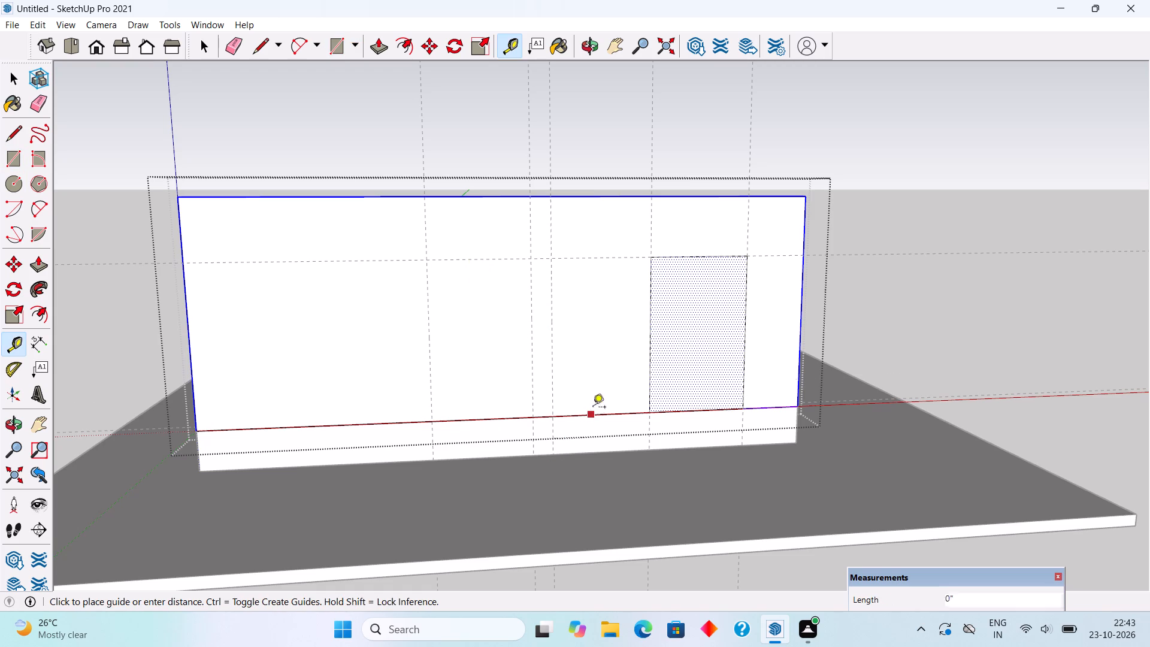
pyautogui.write("3'")
pyautogui.press('Return')
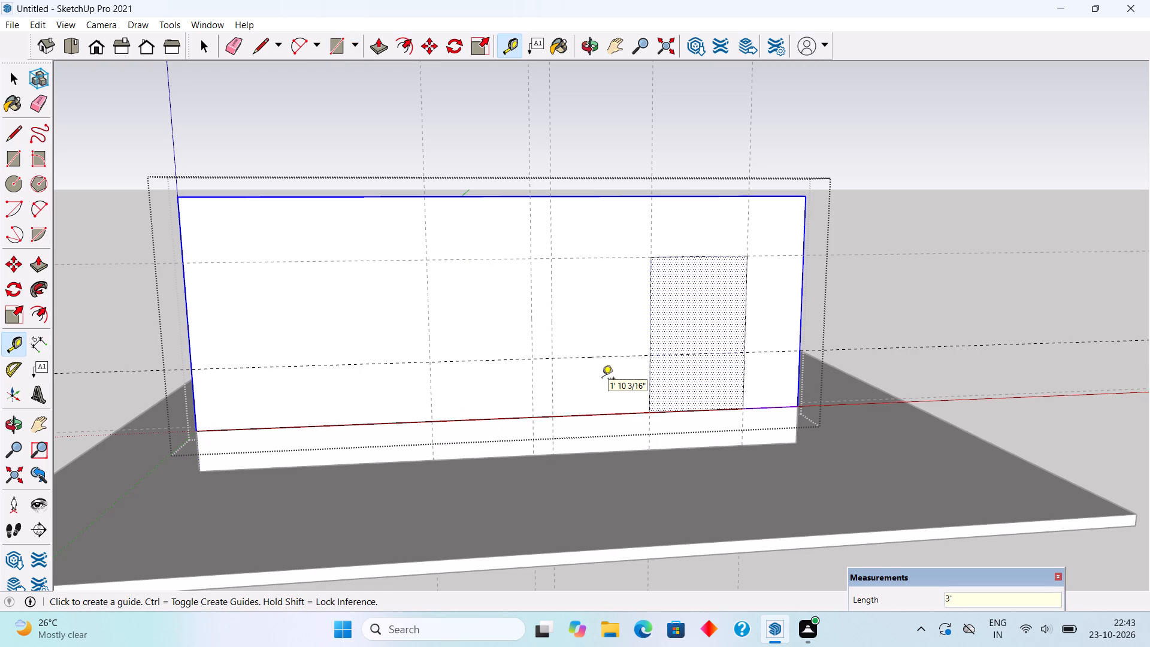
# Draw a 5' by 5' window rectangle between the fourth and fifth vertical guides and the two horizontal guides.
pyautogui.press('r')
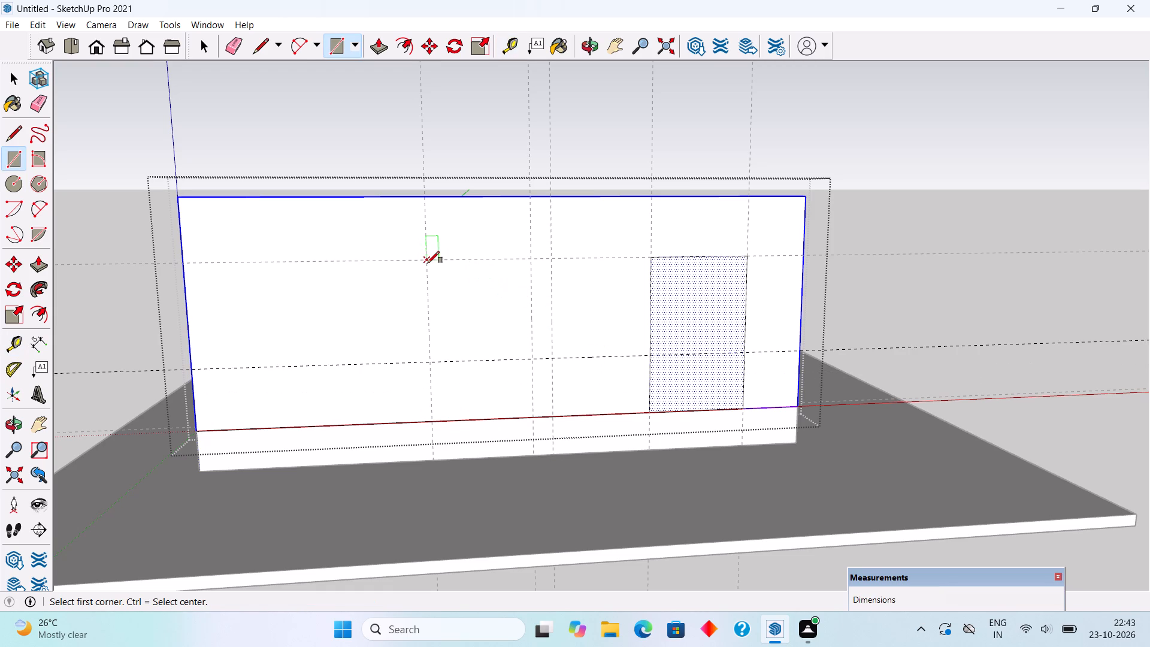
pyautogui.click(428, 263)
pyautogui.click(536, 358)
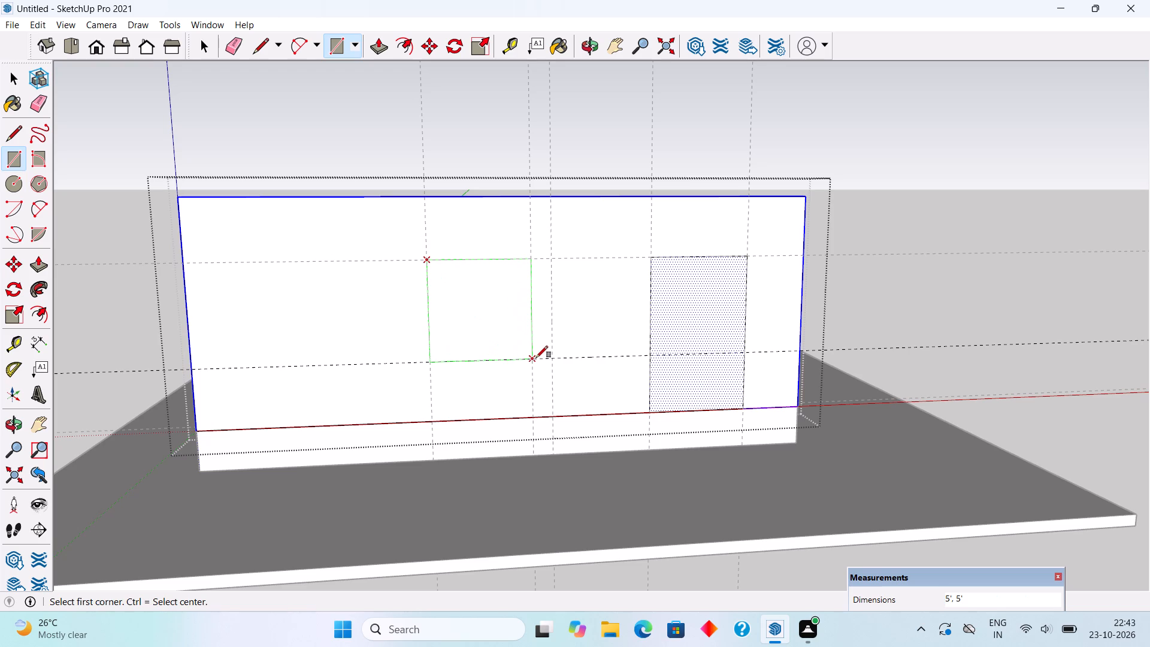
# Push the window and door rectangles 9" through the wall to cut both openings, and close the wall group.
pyautogui.press('p')
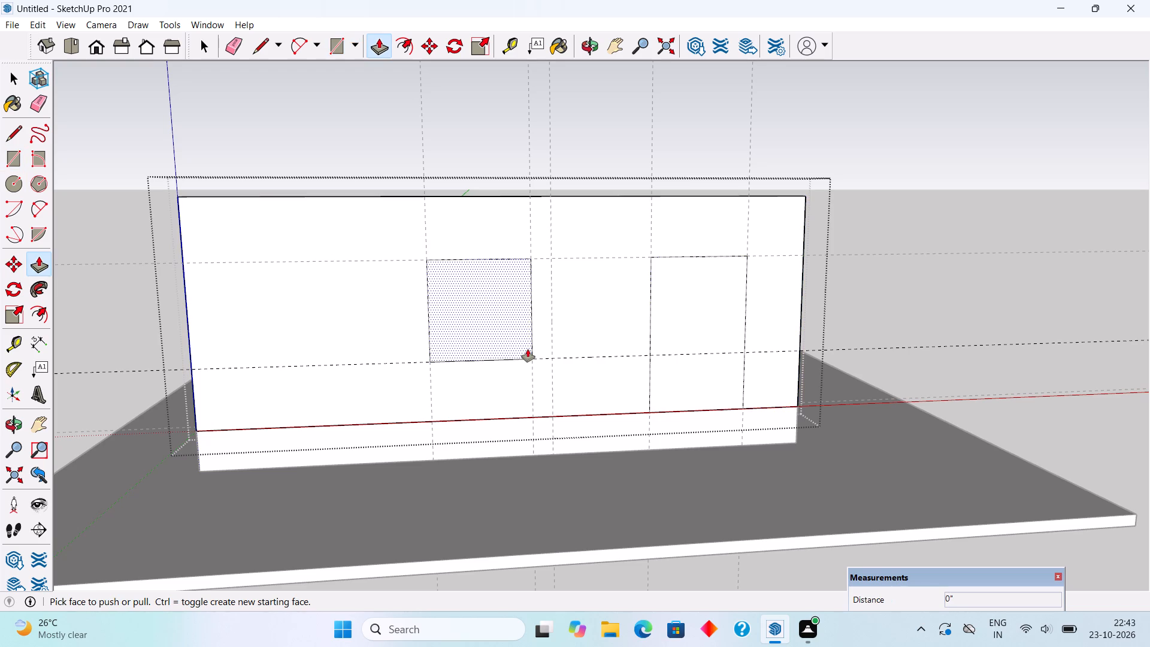
pyautogui.moveTo(527, 349); pyautogui.dragTo(506, 320)
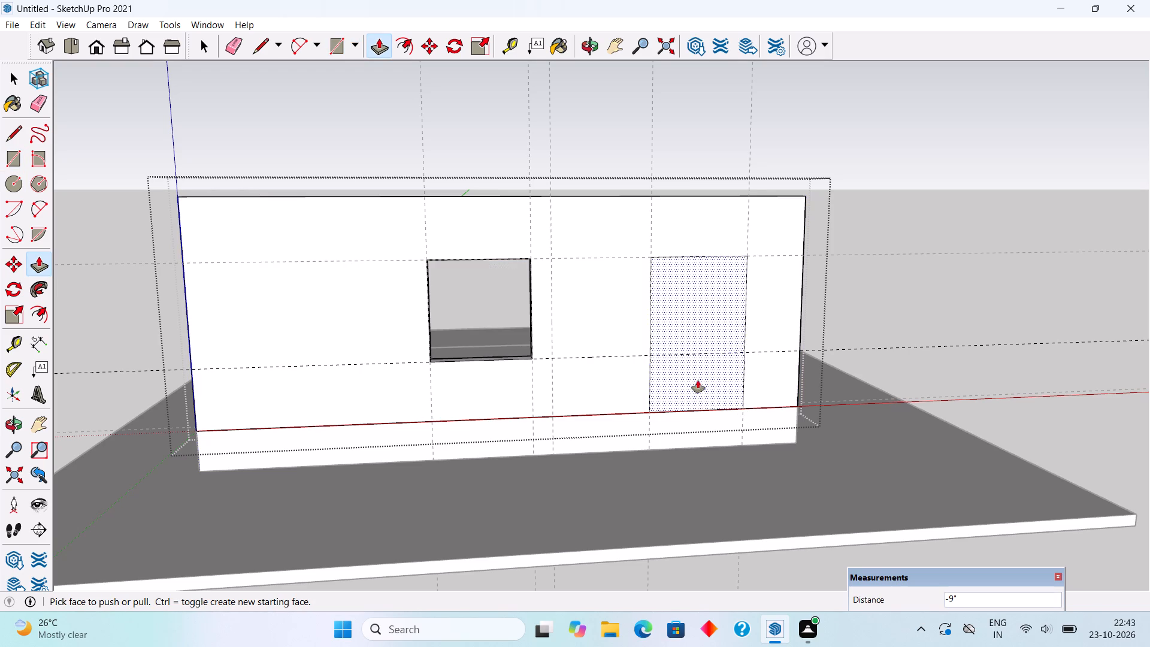
pyautogui.moveTo(698, 380); pyautogui.dragTo(686, 315)
pyautogui.press('space')
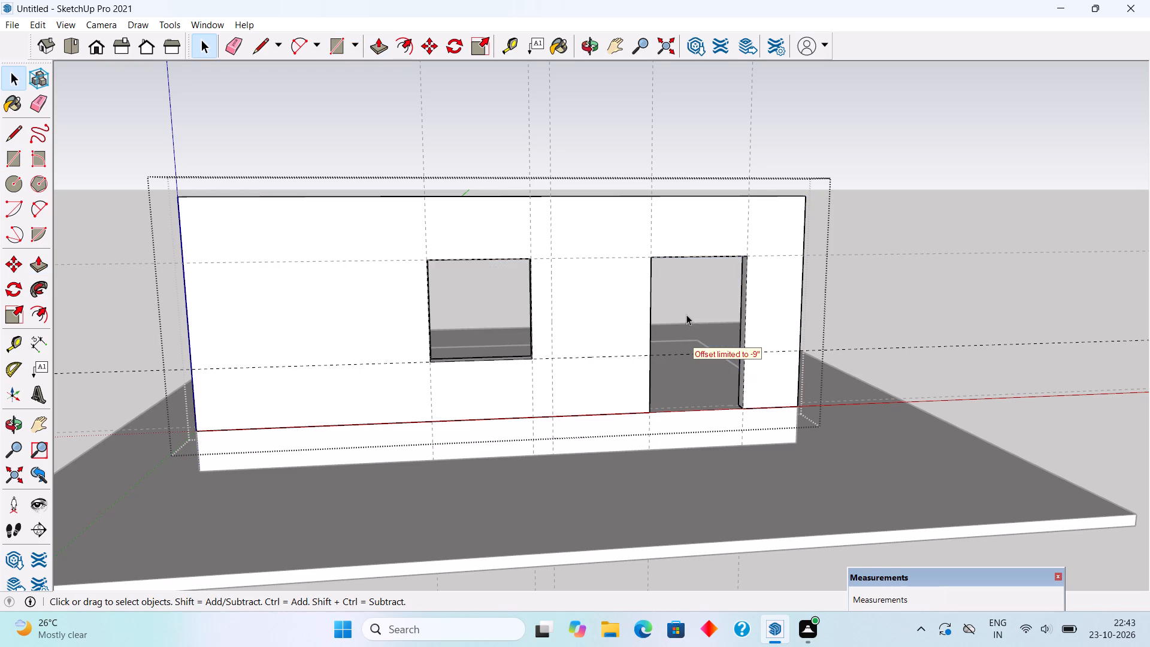
pyautogui.click(861, 303)
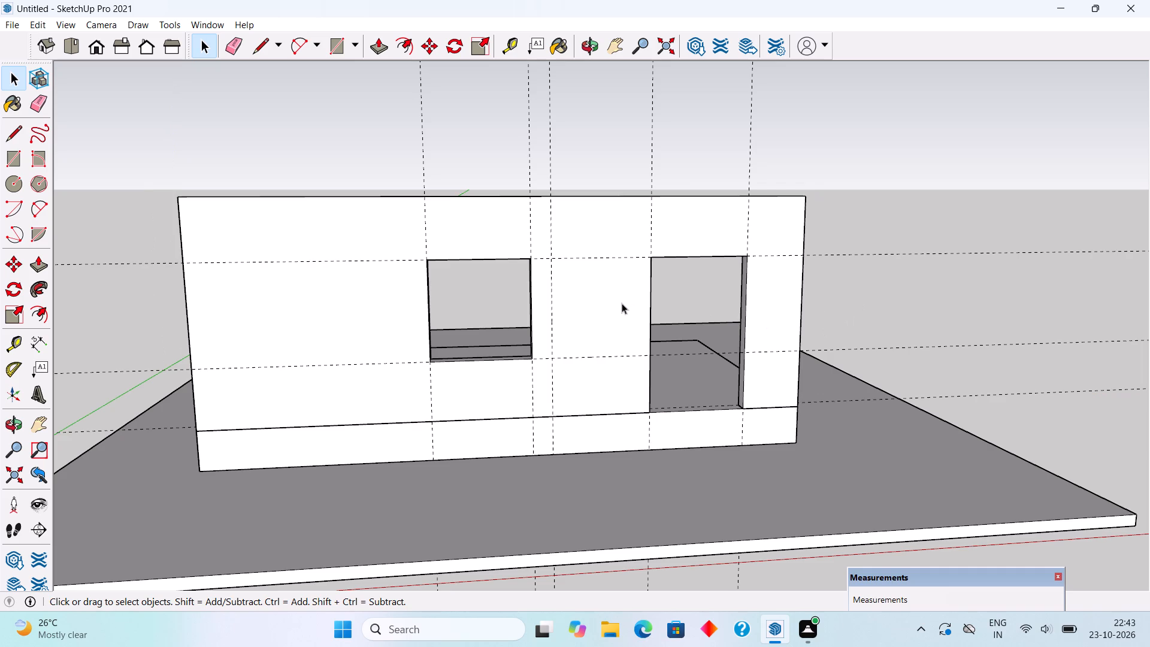
# Draw a 5' by 5' rectangle across the window opening outside the wall group and offset its outline 4" inward.
pyautogui.press('r')
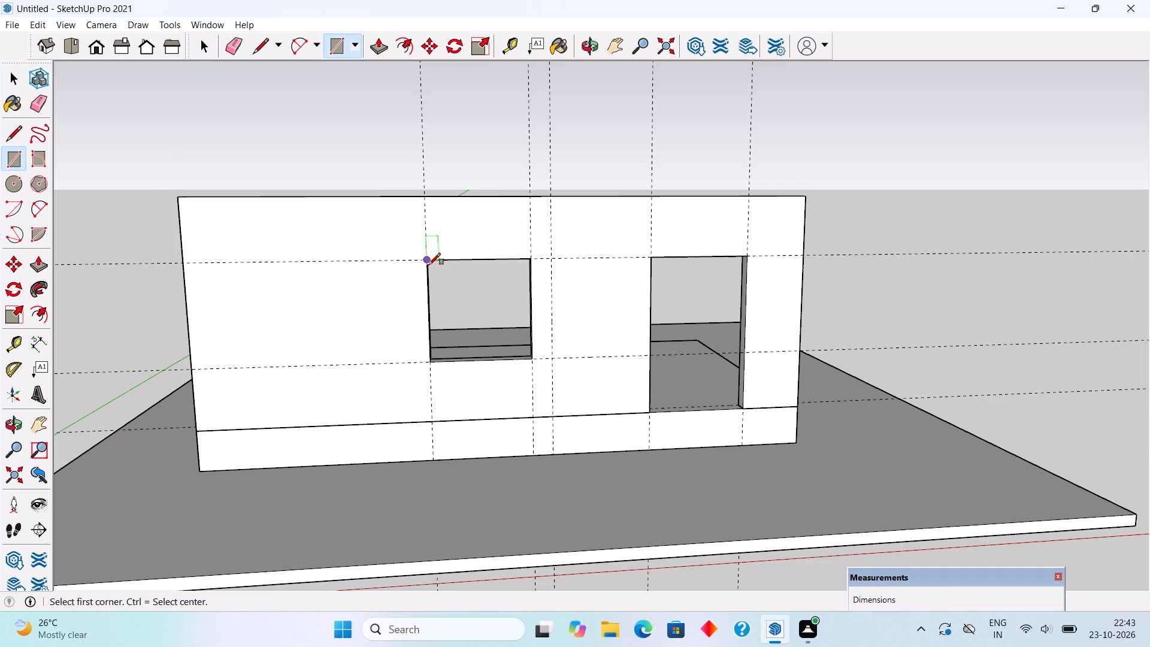
pyautogui.click(429, 264)
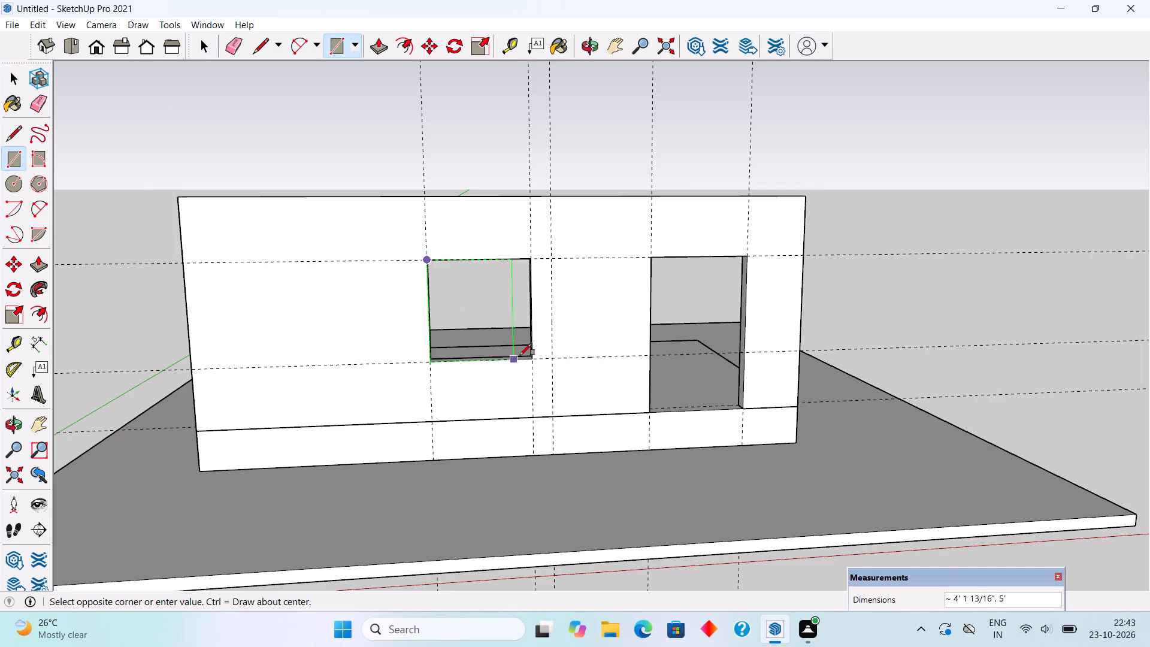
pyautogui.click(532, 354)
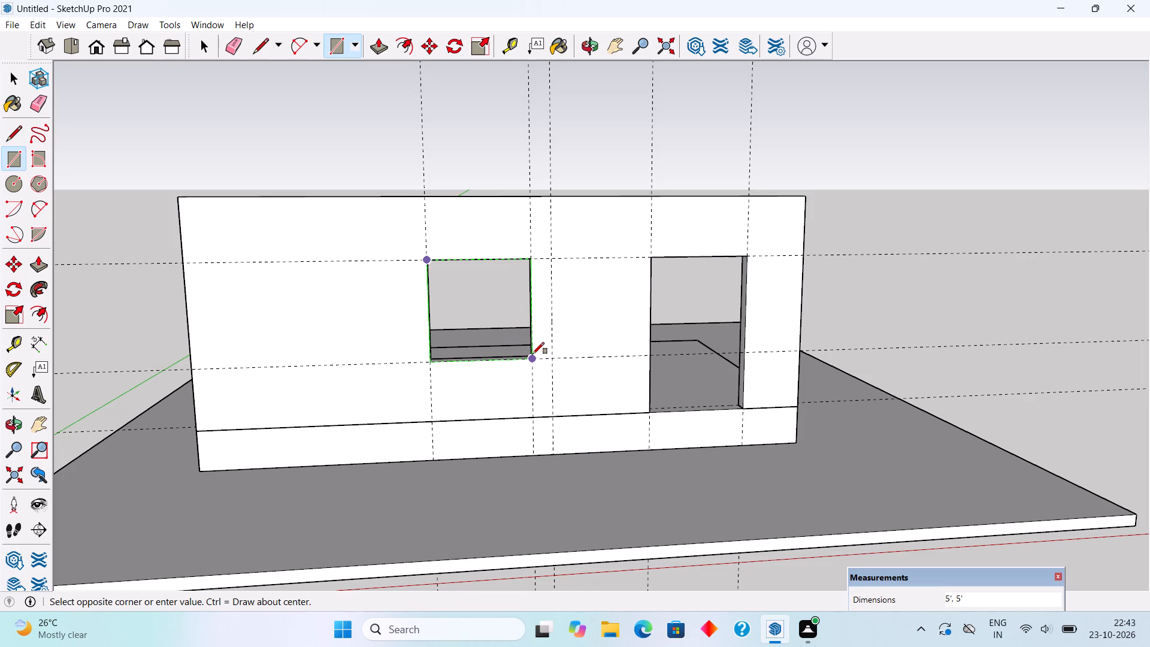
pyautogui.press('f')
pyautogui.click(500, 353)
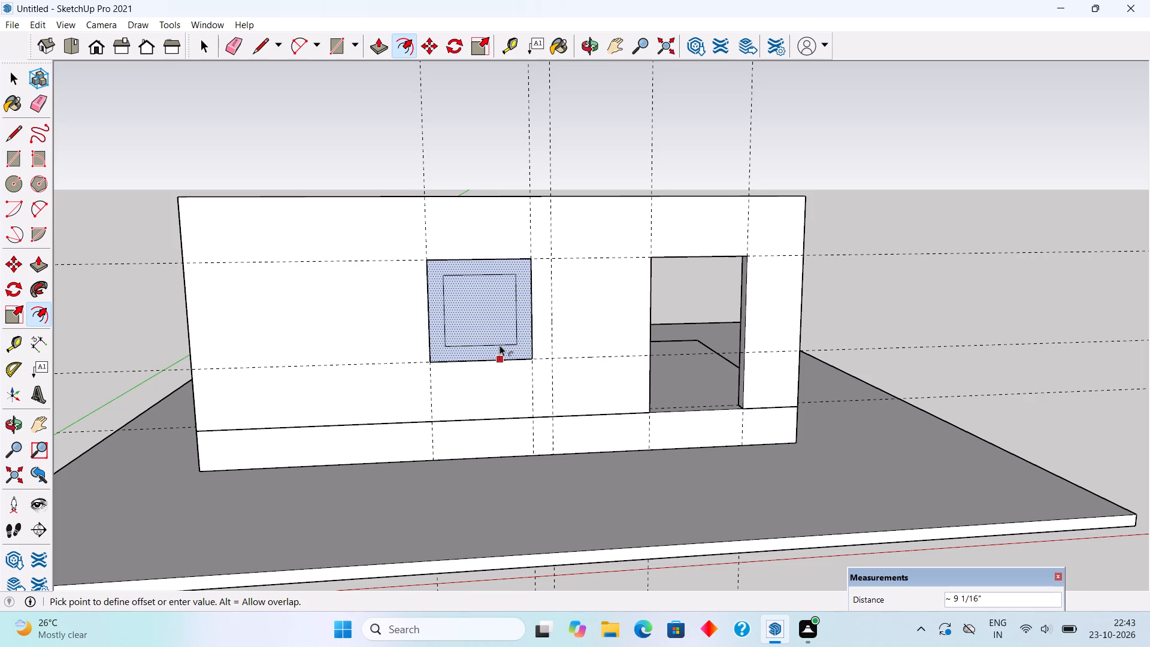
pyautogui.write('4"')
pyautogui.press('Return')
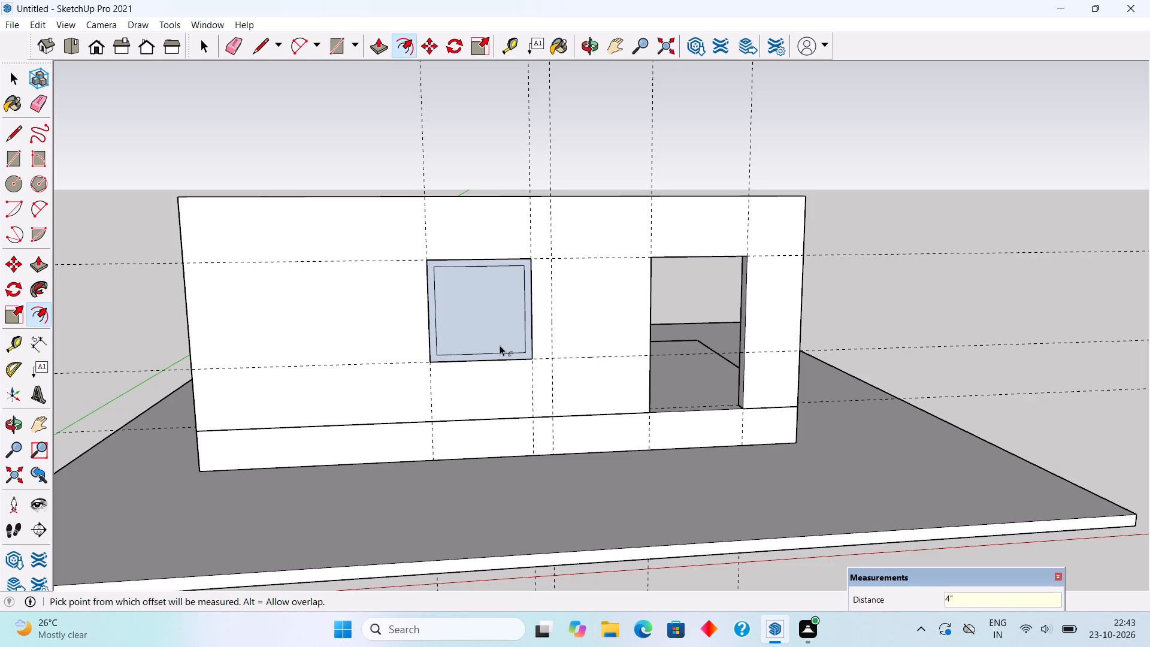
# Place a vertical guide through the middle of the window's inner frame rectangle.
pyautogui.press('t')
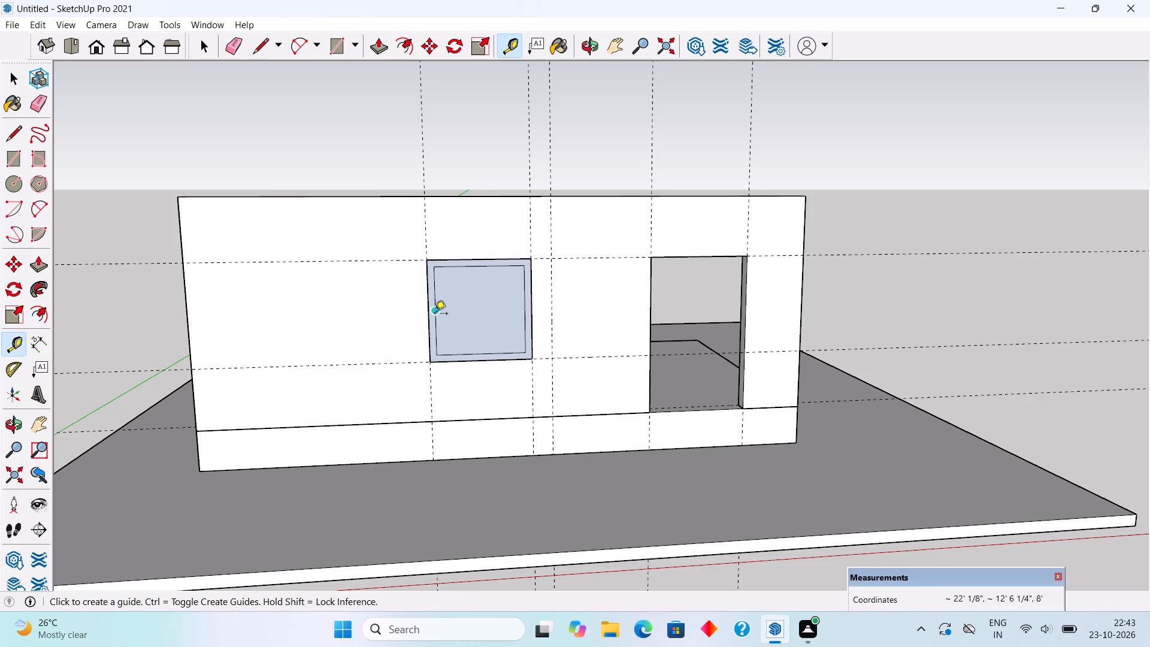
pyautogui.click(435, 315)
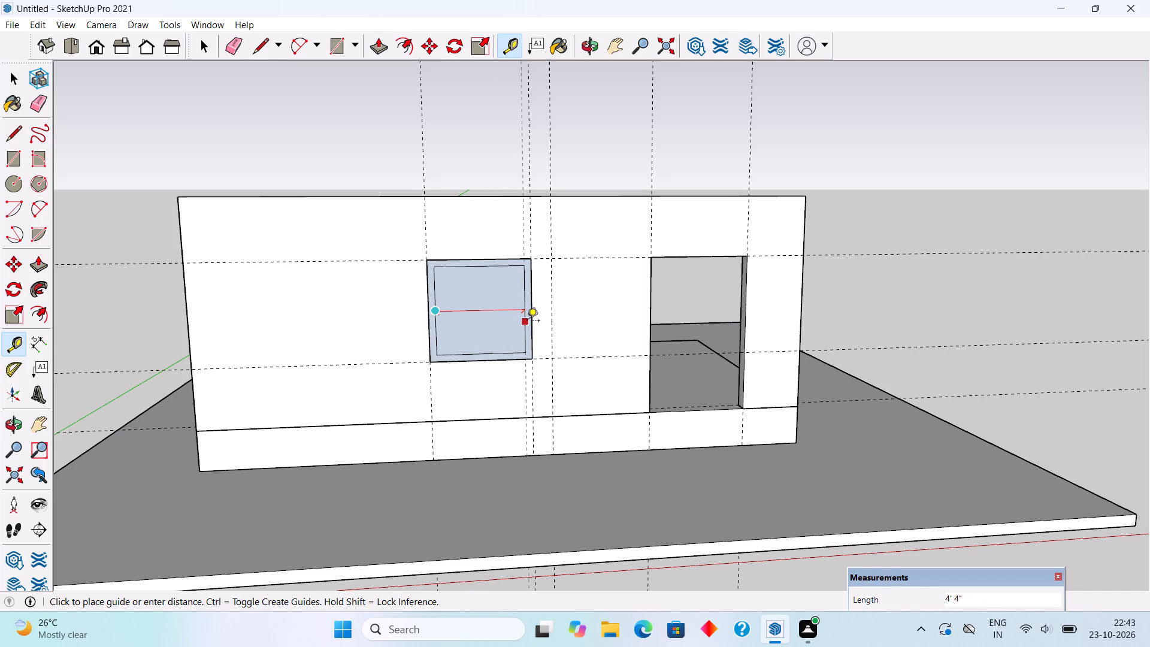
pyautogui.click(485, 352)
# Start a parallel vertical guide from the window's centre guide.
pyautogui.scroll(9, 487, 325)
pyautogui.click(476, 312)
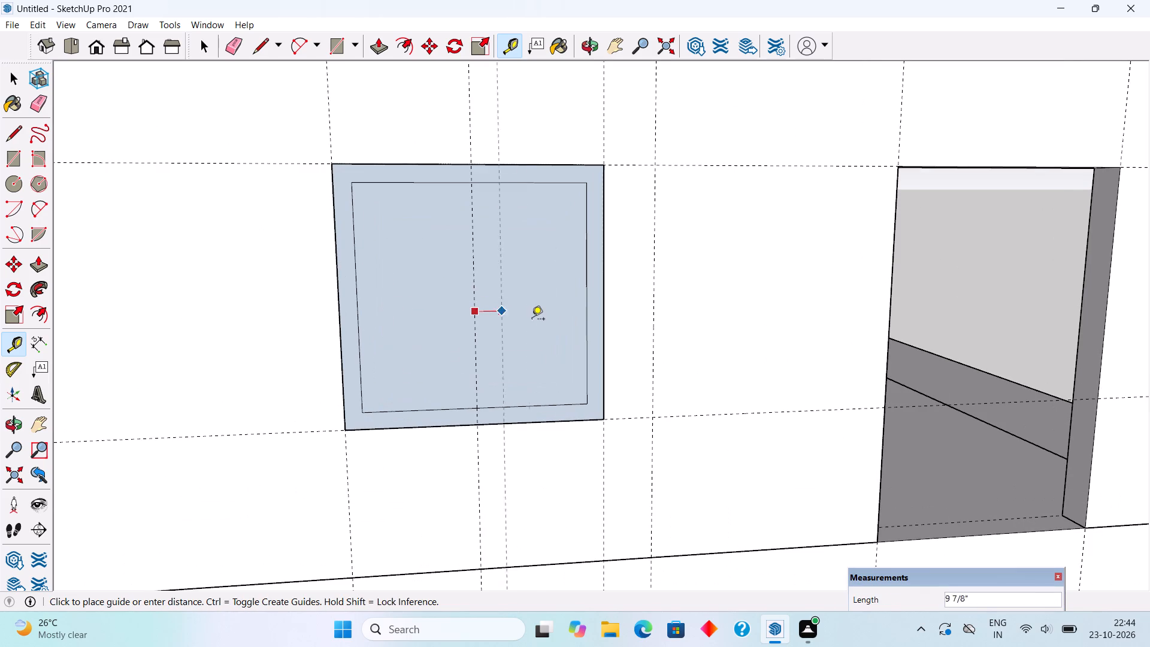
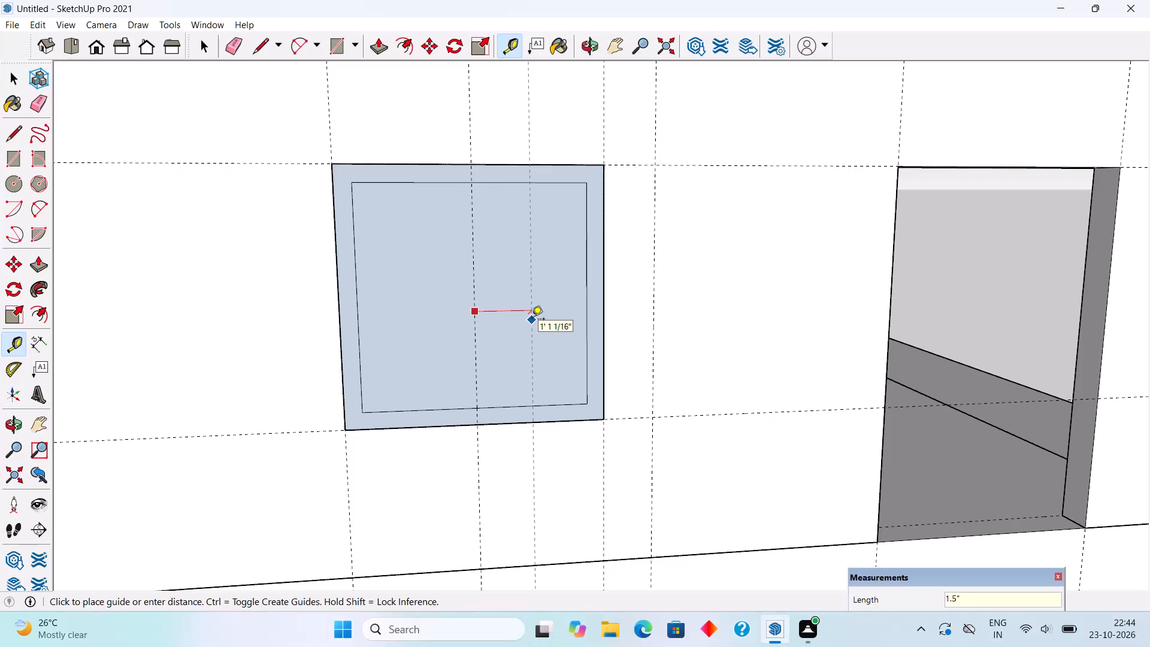
# Place parallel vertical guides 1.5" to each side of the window's centre guide.
pyautogui.press('Return')
pyautogui.scroll(3, 460, 362)
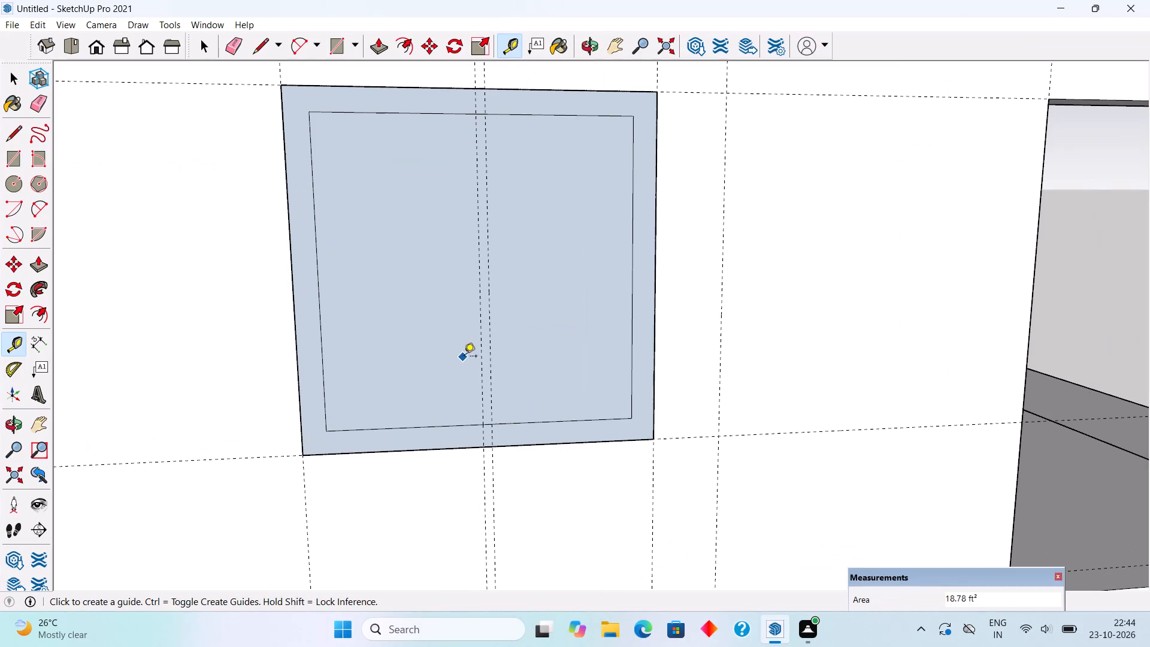
pyautogui.click(480, 322)
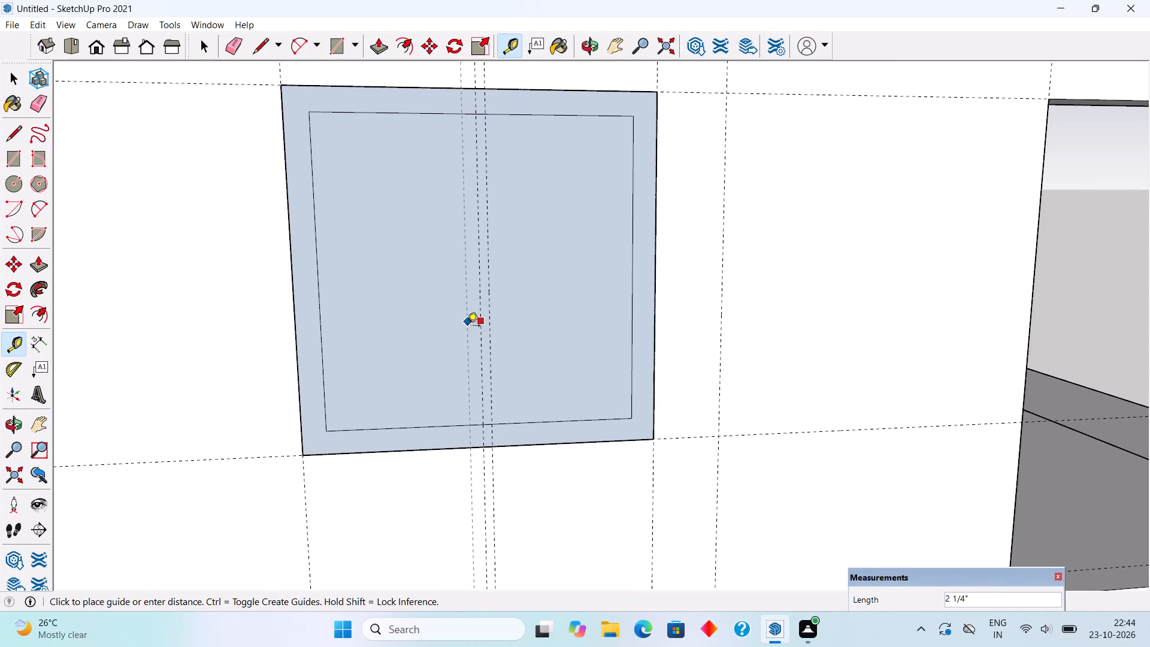
pyautogui.write('1.5"')
pyautogui.press('Return')
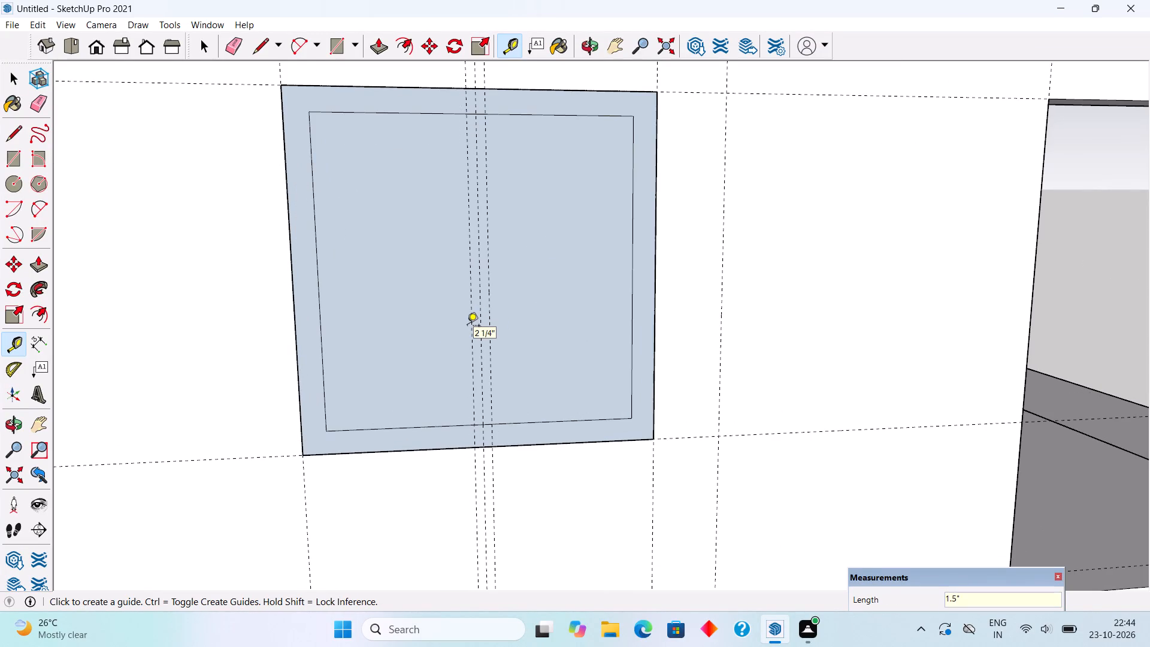
# Draw two vertical mullion lines along the outer pair of centre guides, between the bottom and top edges of the window's inner rectangle.
pyautogui.press('l')
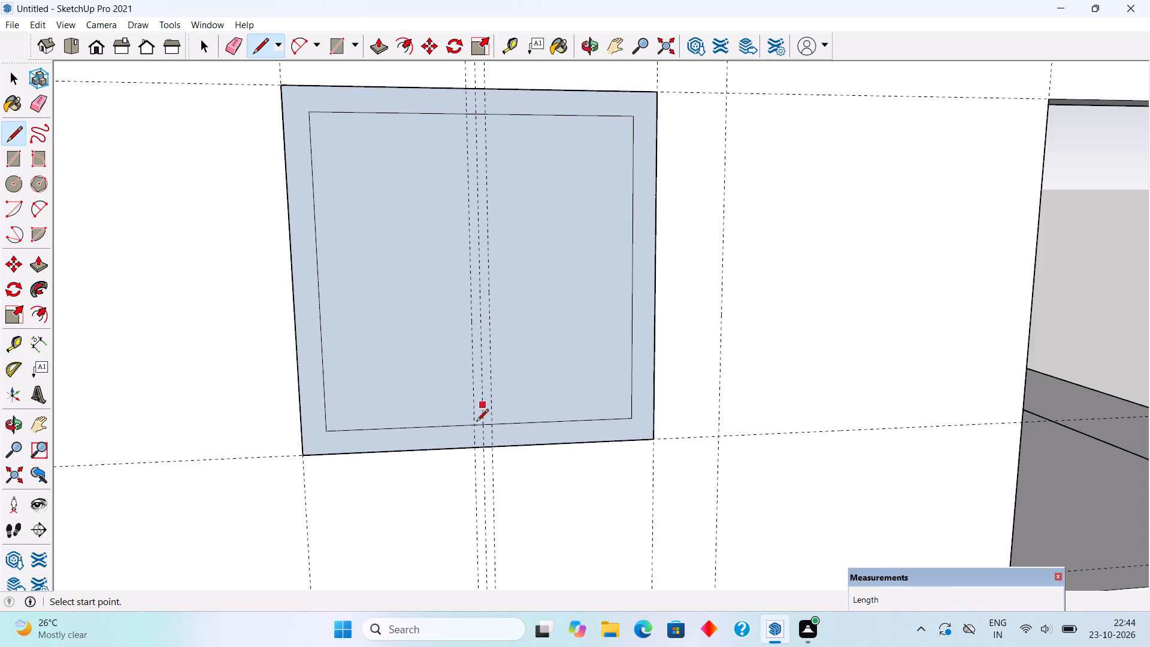
pyautogui.click(474, 427)
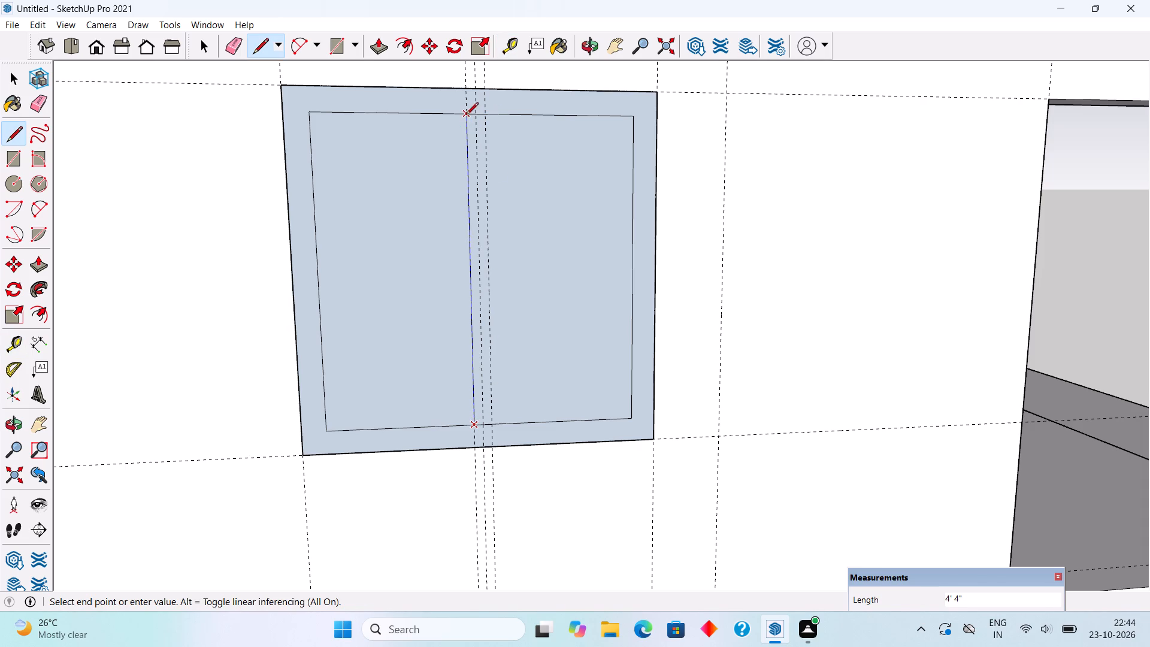
pyautogui.click(466, 114)
pyautogui.click(483, 114)
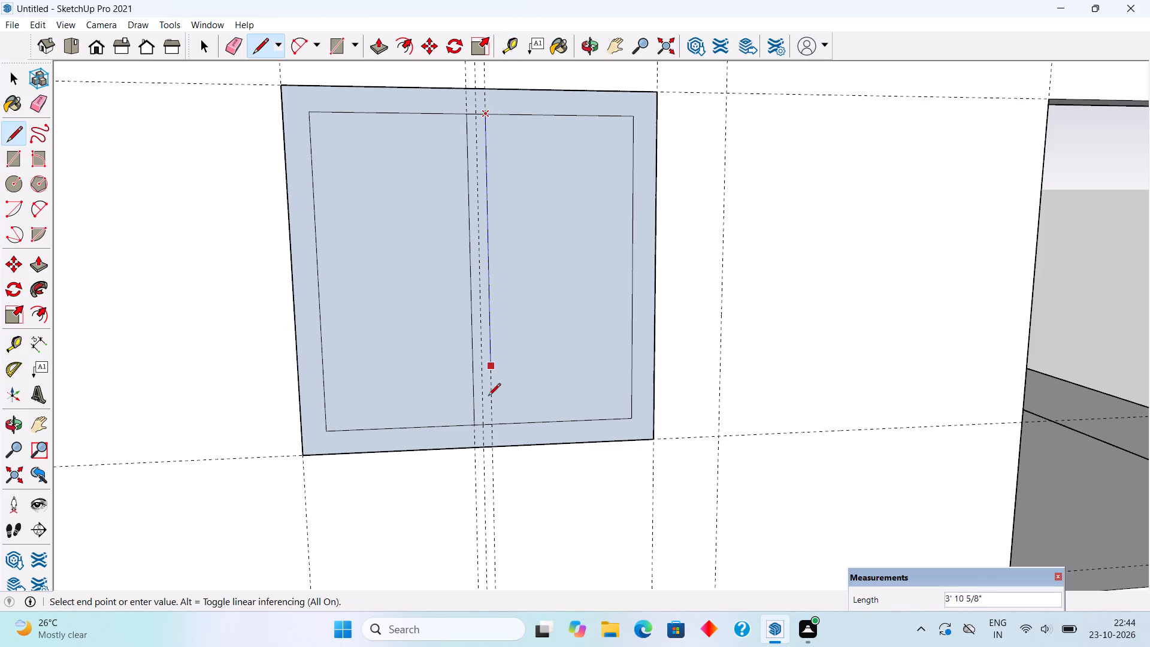
pyautogui.click(496, 426)
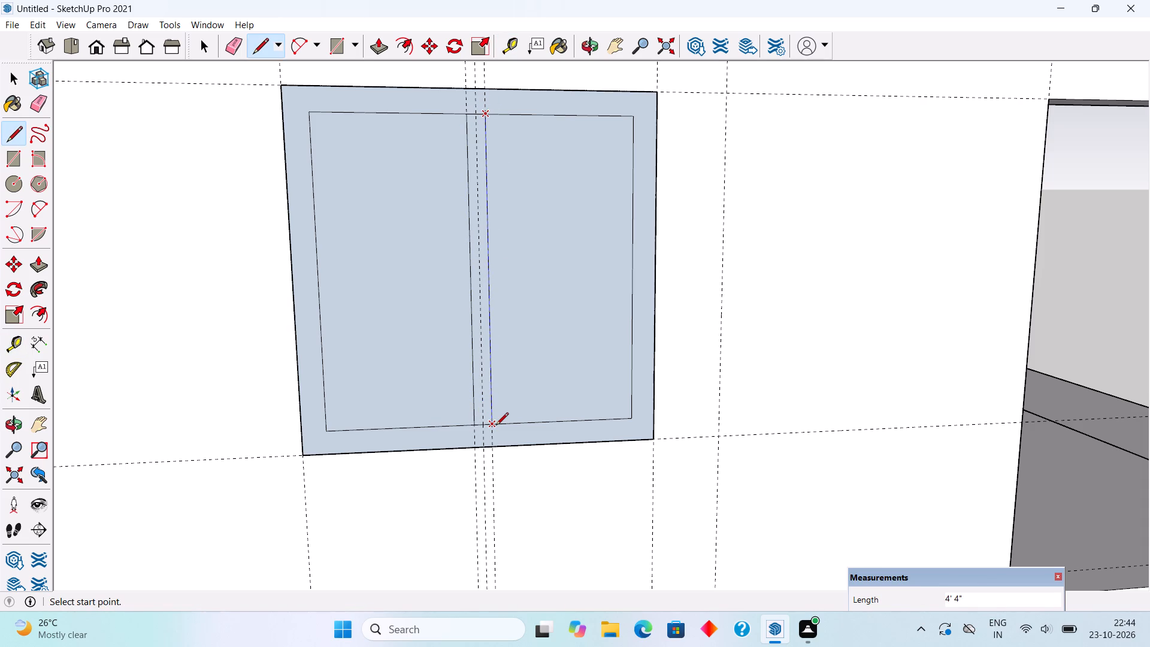
# Erase the short edges between the two mullion lines and delete both window pane faces.
pyautogui.press('e')
pyautogui.click(486, 424)
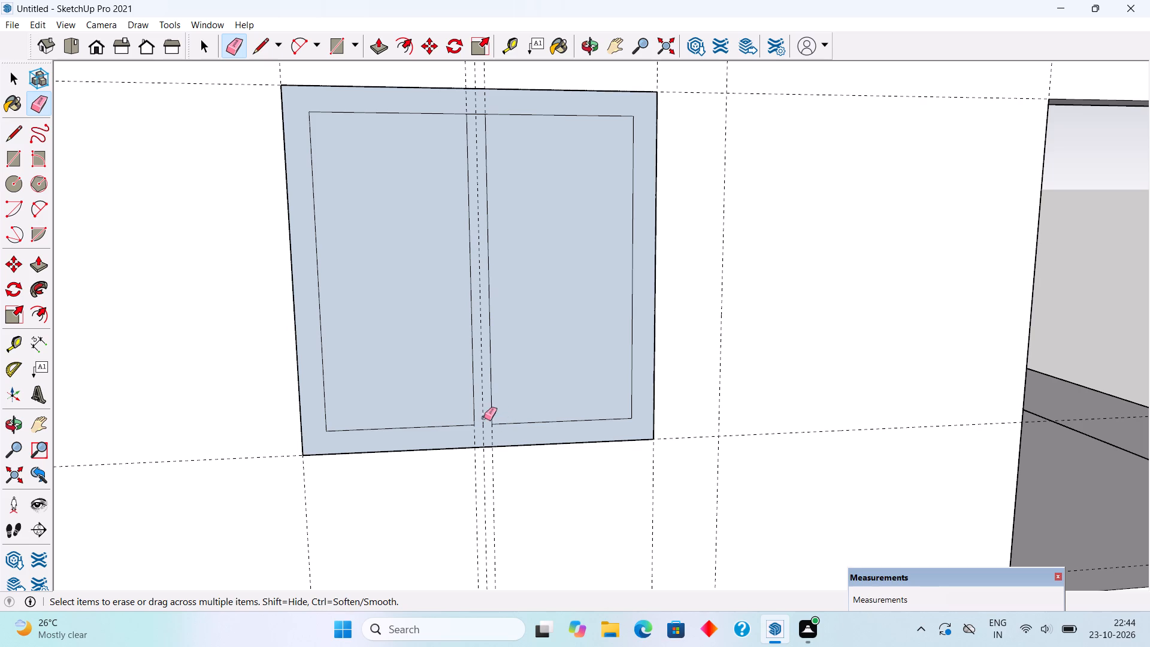
pyautogui.click(480, 113)
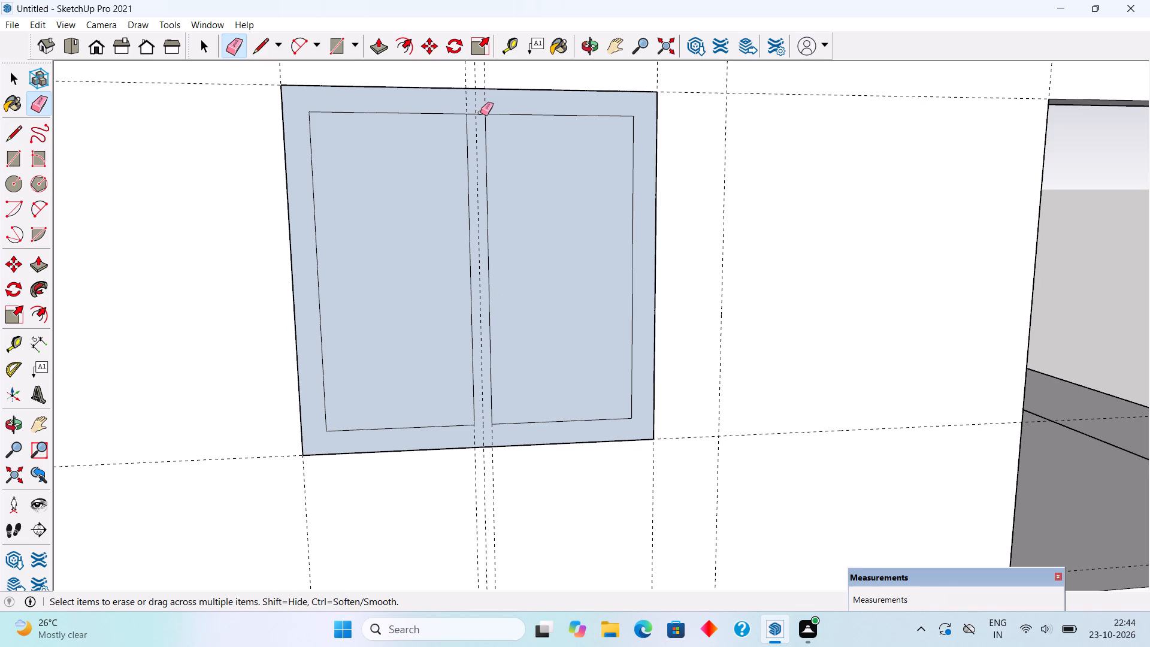
pyautogui.click(482, 113)
pyautogui.press('space')
pyautogui.click(526, 255)
pyautogui.press('Delete')
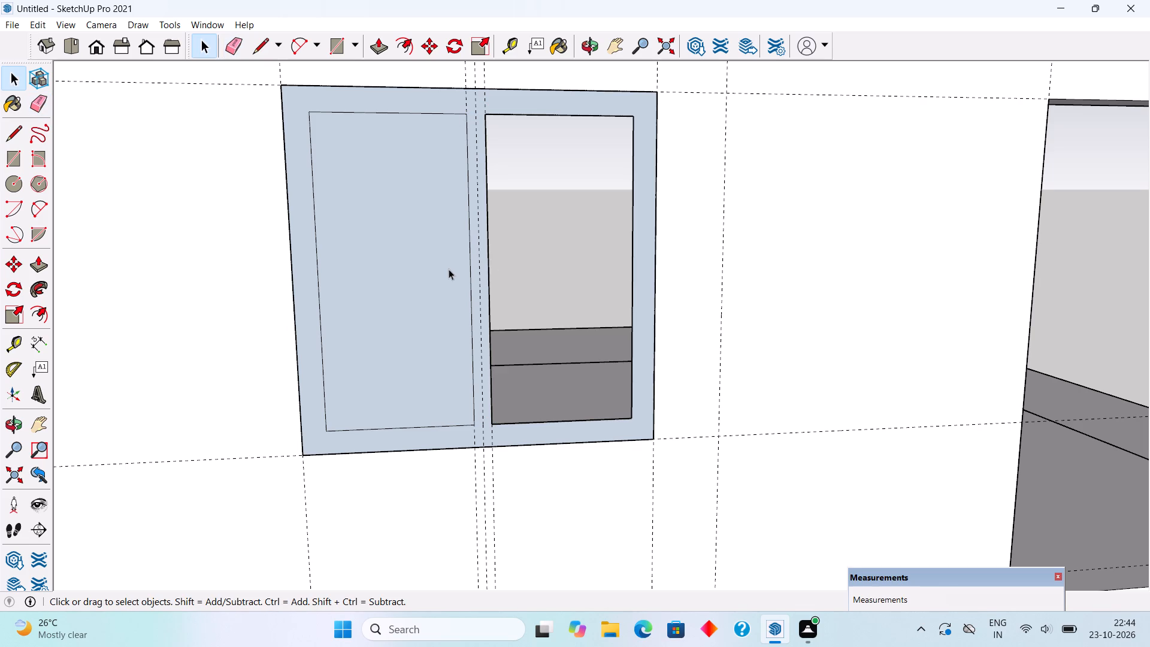
pyautogui.click(449, 269)
pyautogui.press('Delete')
# Pull the window frame face out 4" and make the whole frame a group.
pyautogui.press('p')
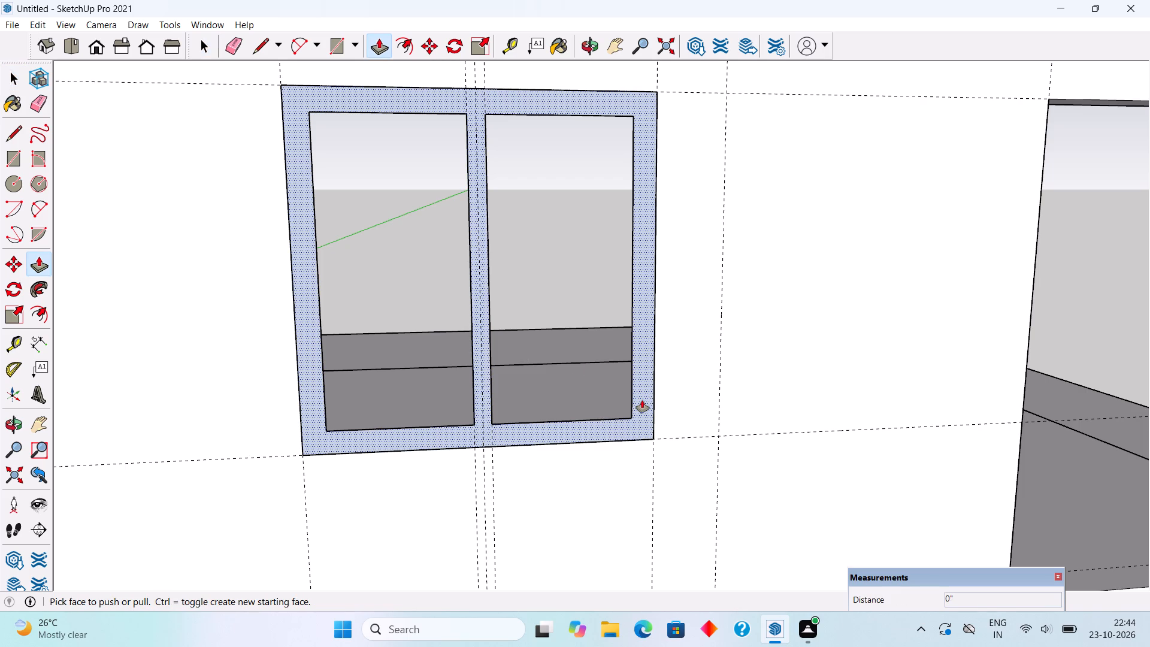
pyautogui.click(642, 400)
pyautogui.write('4"')
pyautogui.press('Return')
pyautogui.press('space')
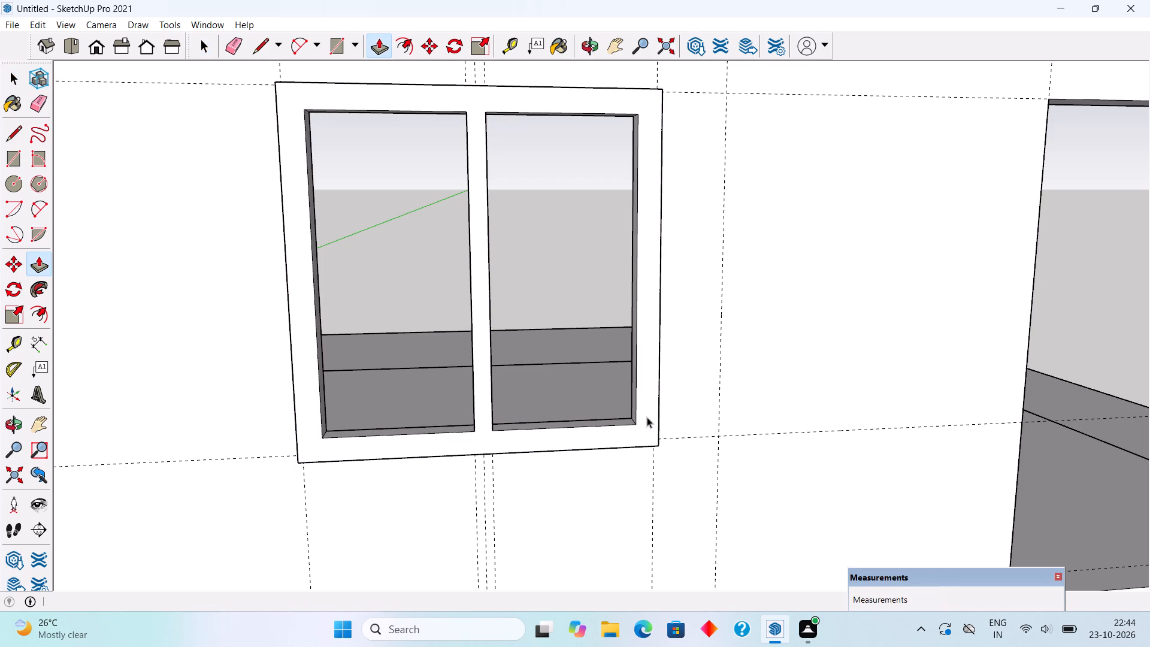
pyautogui.tripleClick(642, 419)
pyautogui.rightClick(642, 419)
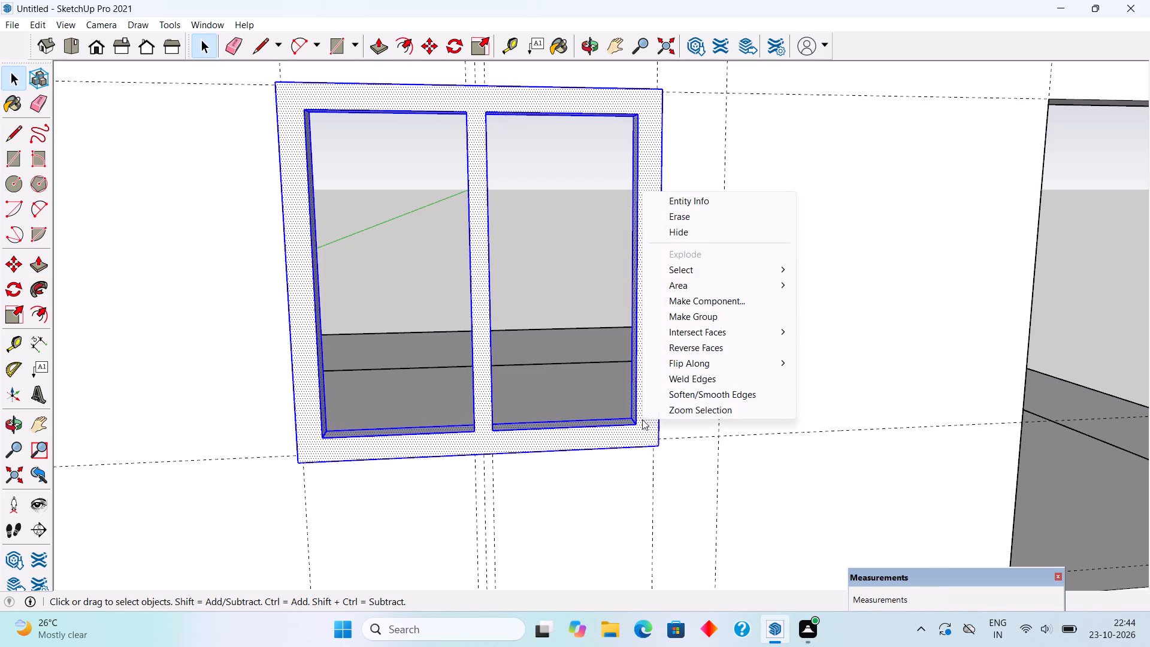
pyautogui.click(688, 317)
# Move the window frame group back flush with the wall's outer face and a further 1" into the opening.
pyautogui.moveTo(653, 361); pyautogui.dragTo(716, 437, button='middle')
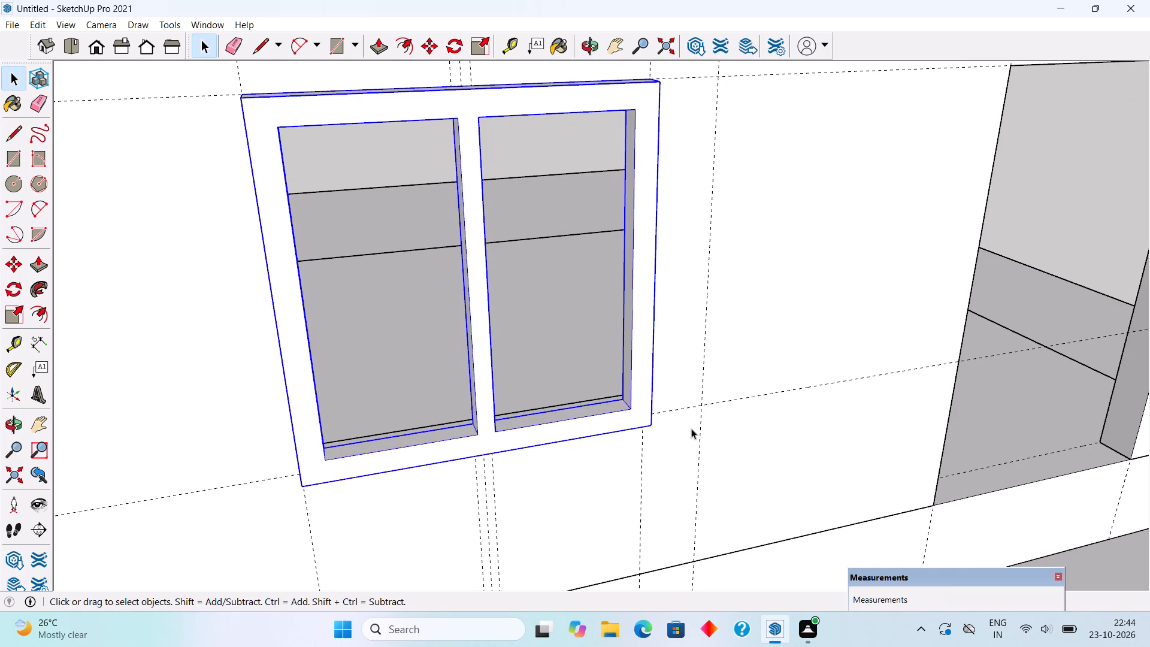
pyautogui.press('m')
pyautogui.click(653, 424)
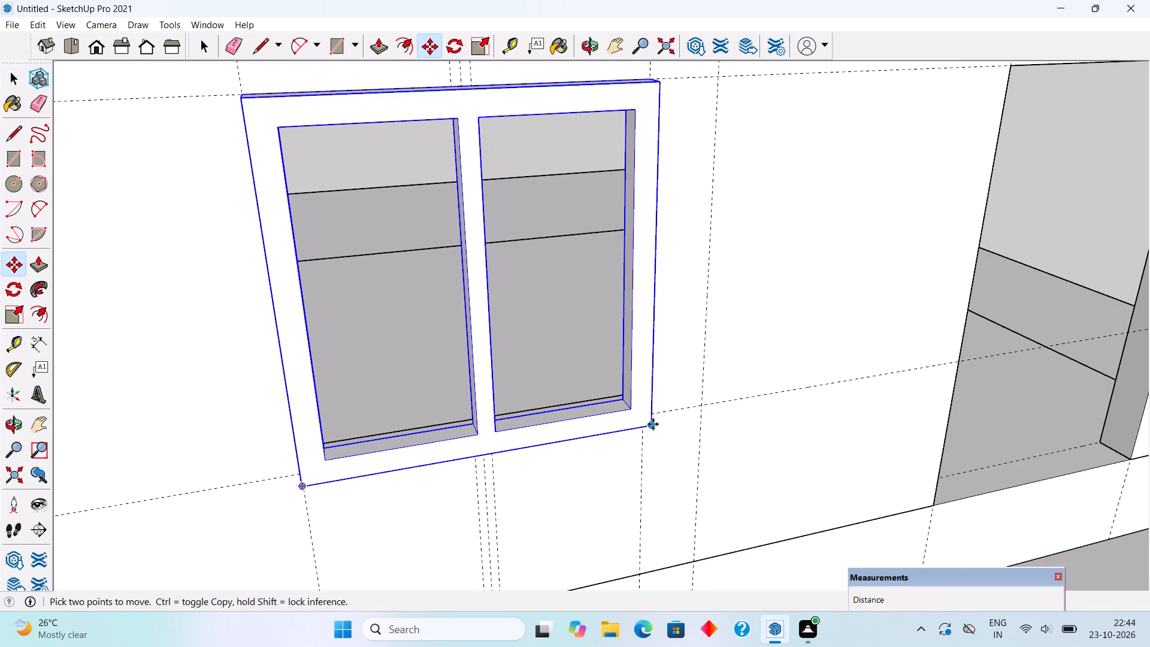
pyautogui.click(649, 422)
pyautogui.scroll(5, 644, 420)
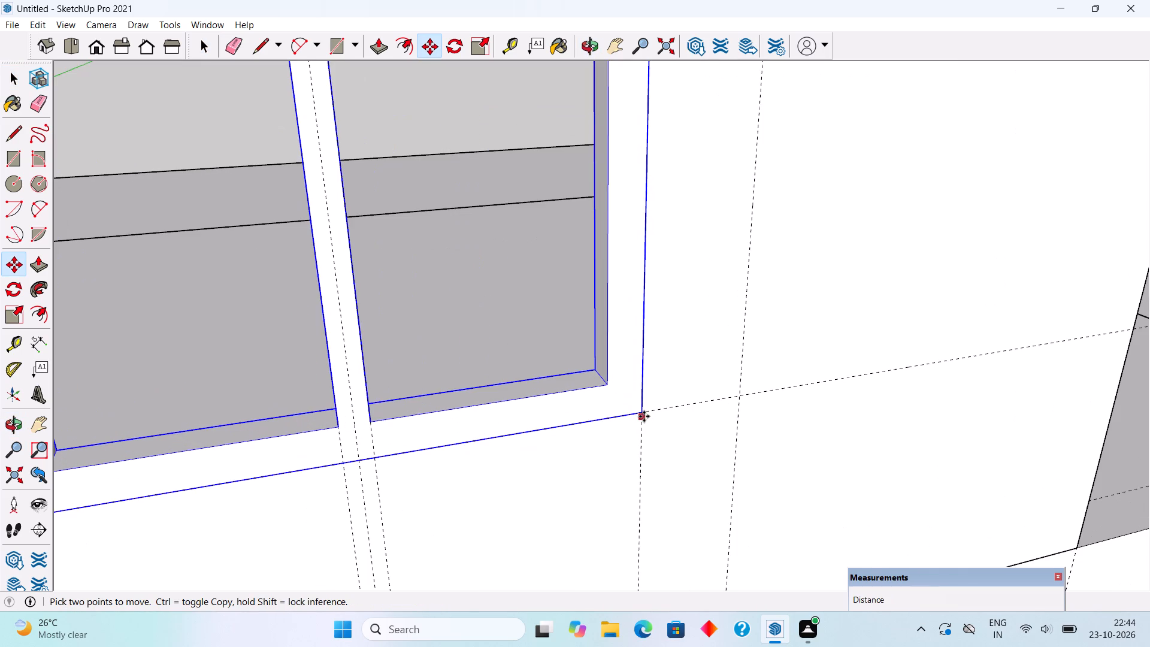
pyautogui.click(644, 416)
pyautogui.write('1"')
pyautogui.press('Return')
pyautogui.press('space')
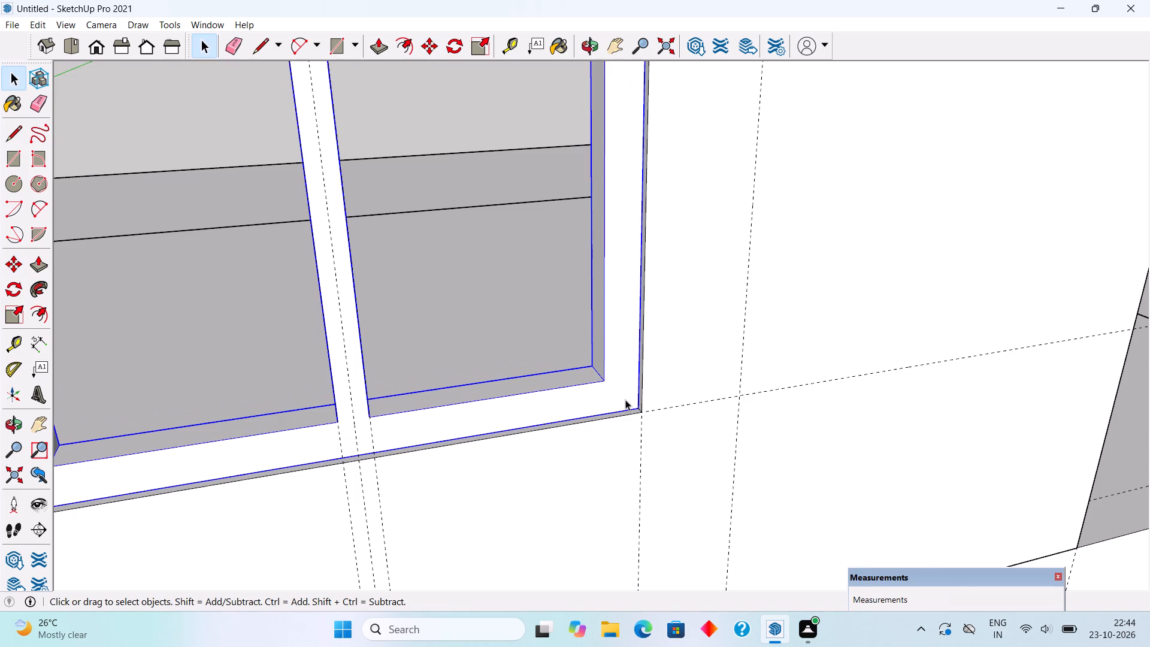
pyautogui.scroll(-13, 621, 398)
pyautogui.moveTo(587, 380); pyautogui.dragTo(525, 277, button='middle')
pyautogui.click(824, 256)
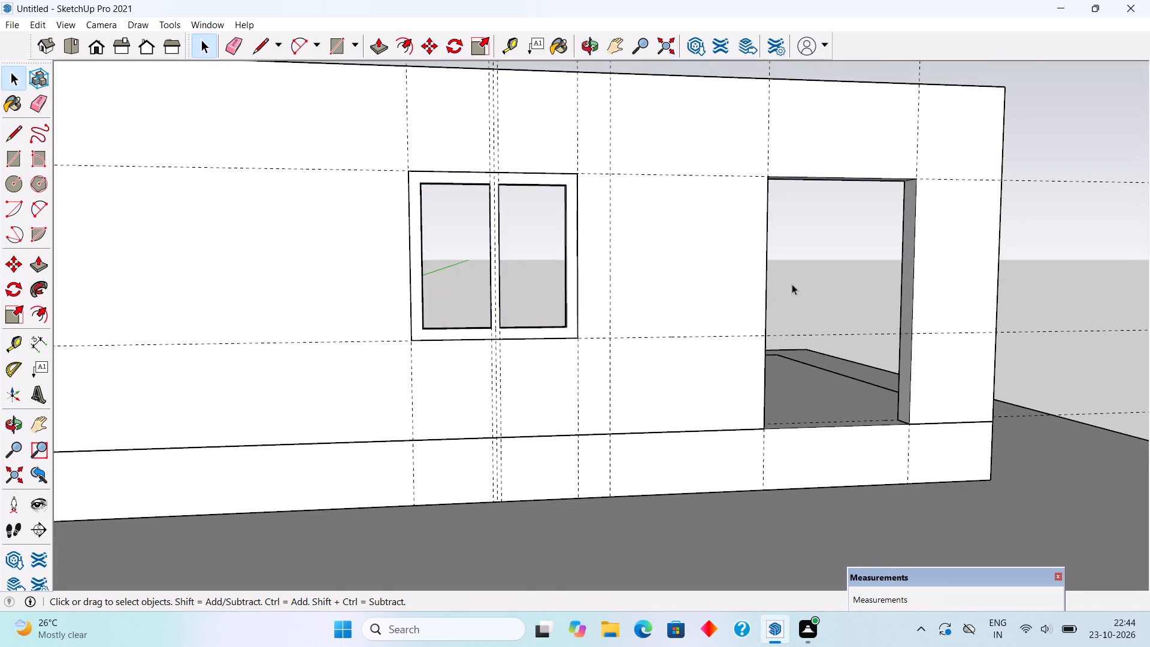
# Draw a 5' by 8' rectangle across the door opening and offset its outline 5" inward.
pyautogui.scroll(3, 784, 298)
pyautogui.scroll(1, 939, 402)
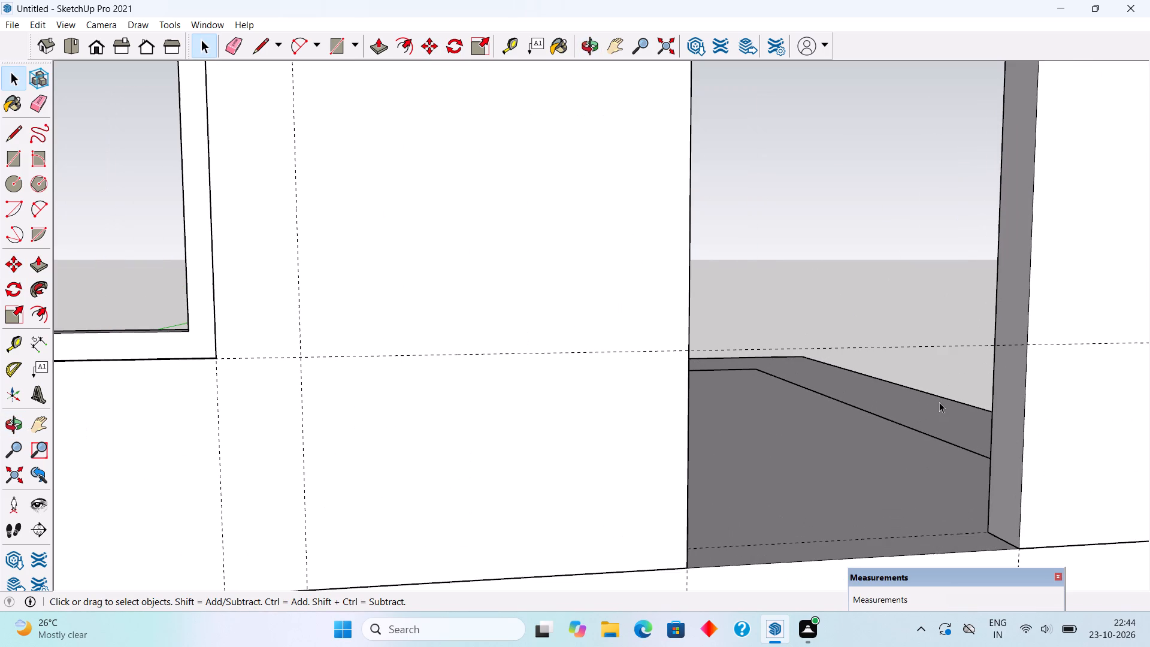
pyautogui.press('r')
pyautogui.scroll(-4, 856, 325)
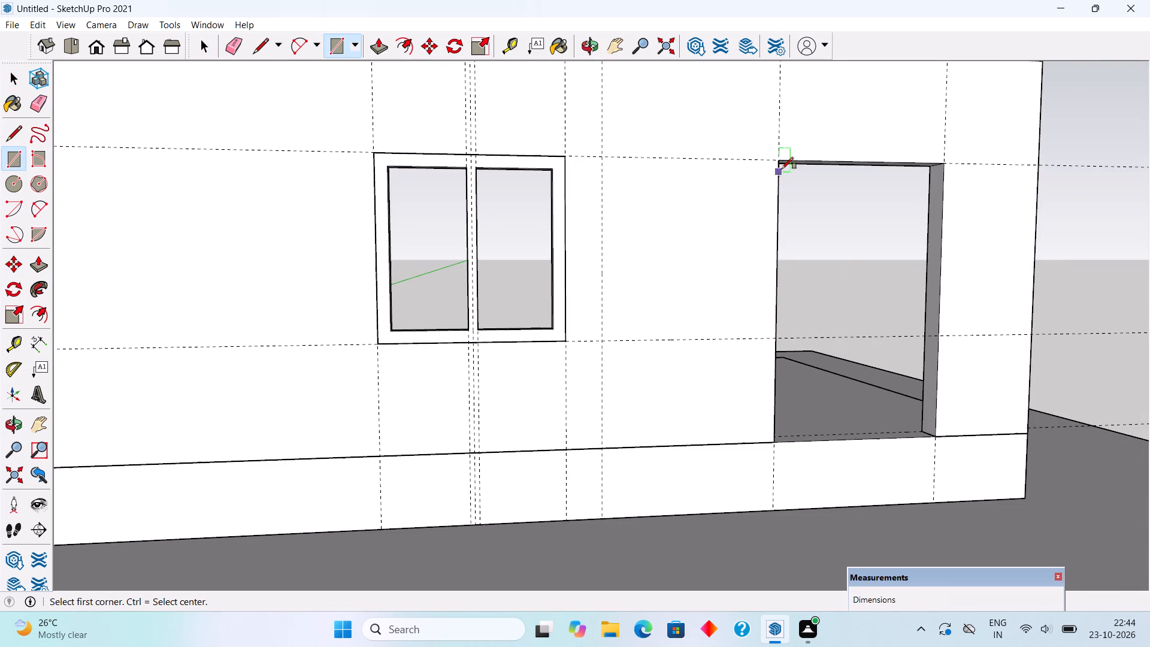
pyautogui.click(779, 162)
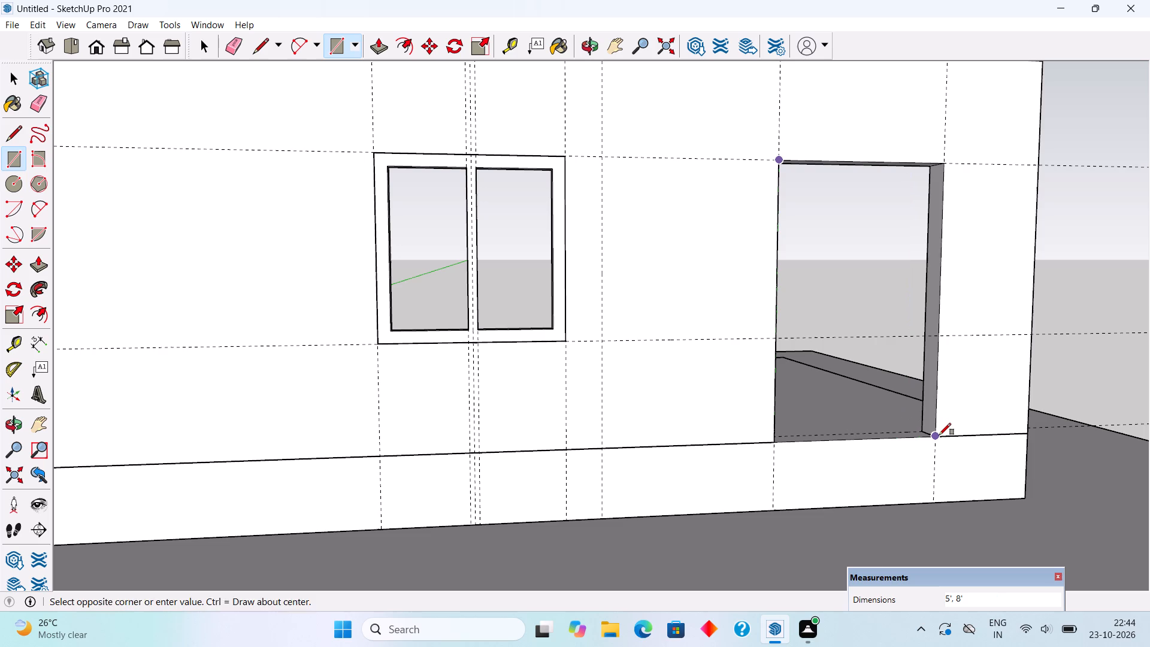
pyautogui.click(939, 435)
pyautogui.press('f')
pyautogui.click(899, 433)
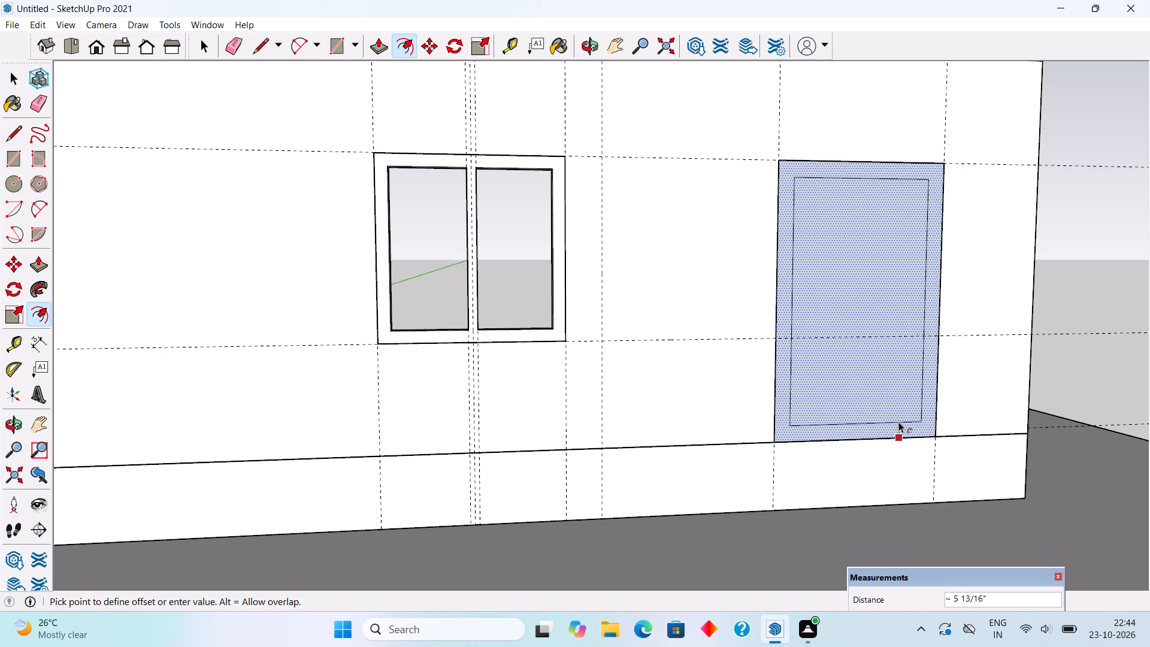
pyautogui.write('5"')
pyautogui.press('Return')
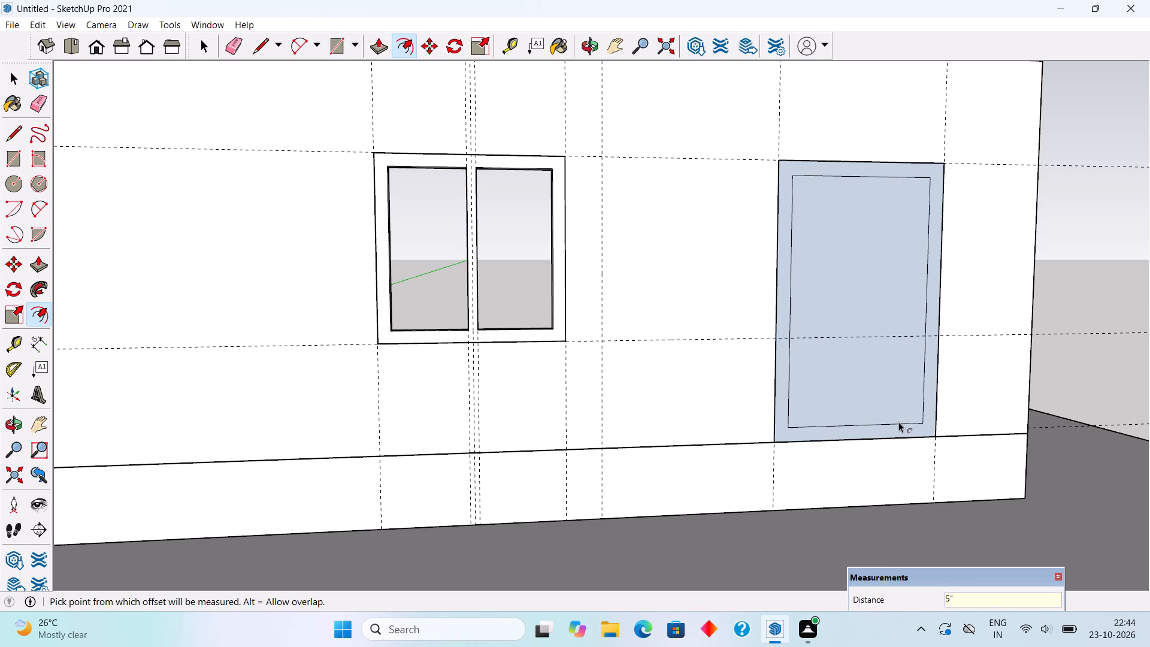
# Delete the inner face of the door rectangle, leaving only the frame border.
pyautogui.scroll(-1, 889, 422)
pyautogui.press('space')
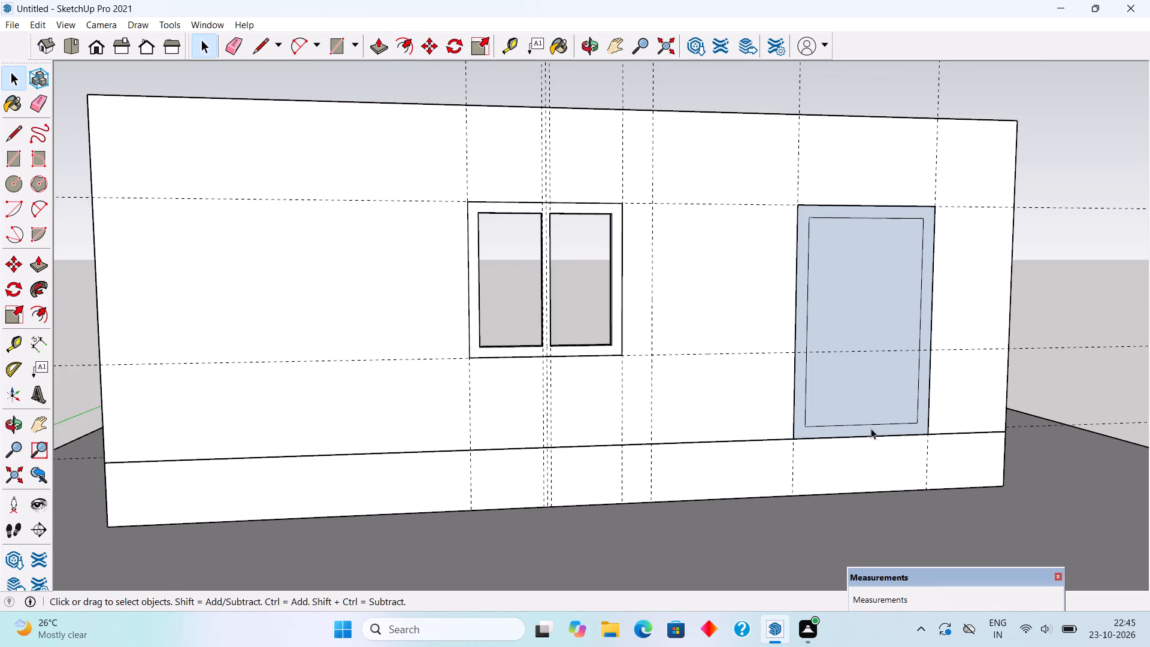
pyautogui.click(873, 439)
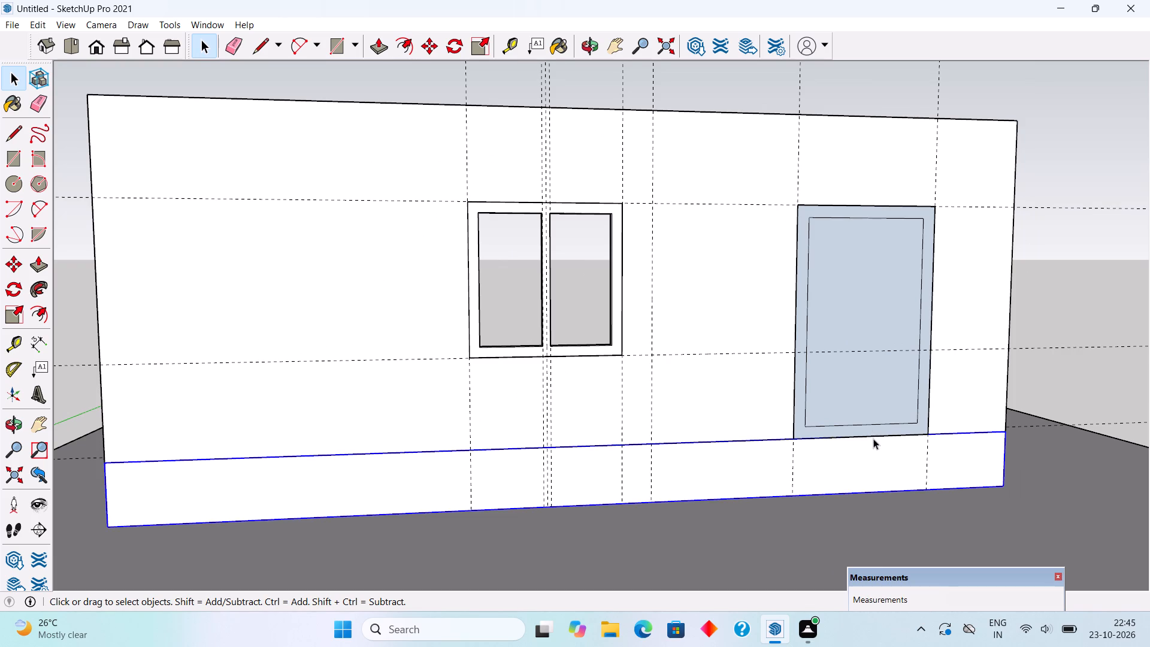
pyautogui.scroll(4, 899, 386)
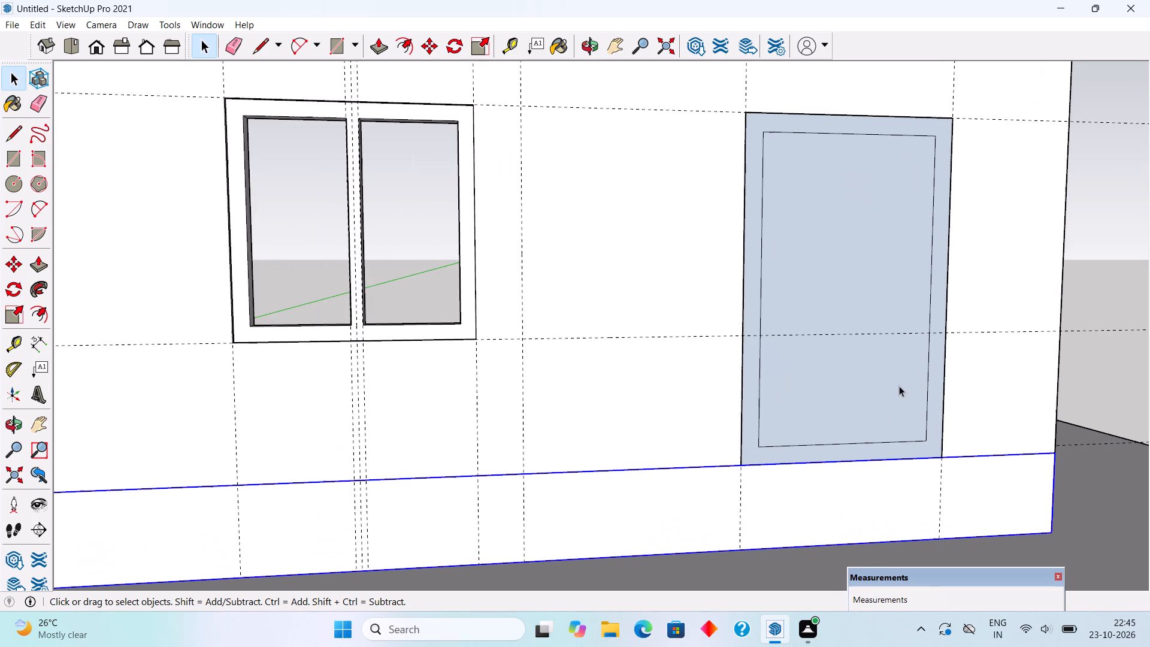
pyautogui.click(899, 386)
pyautogui.press('Delete')
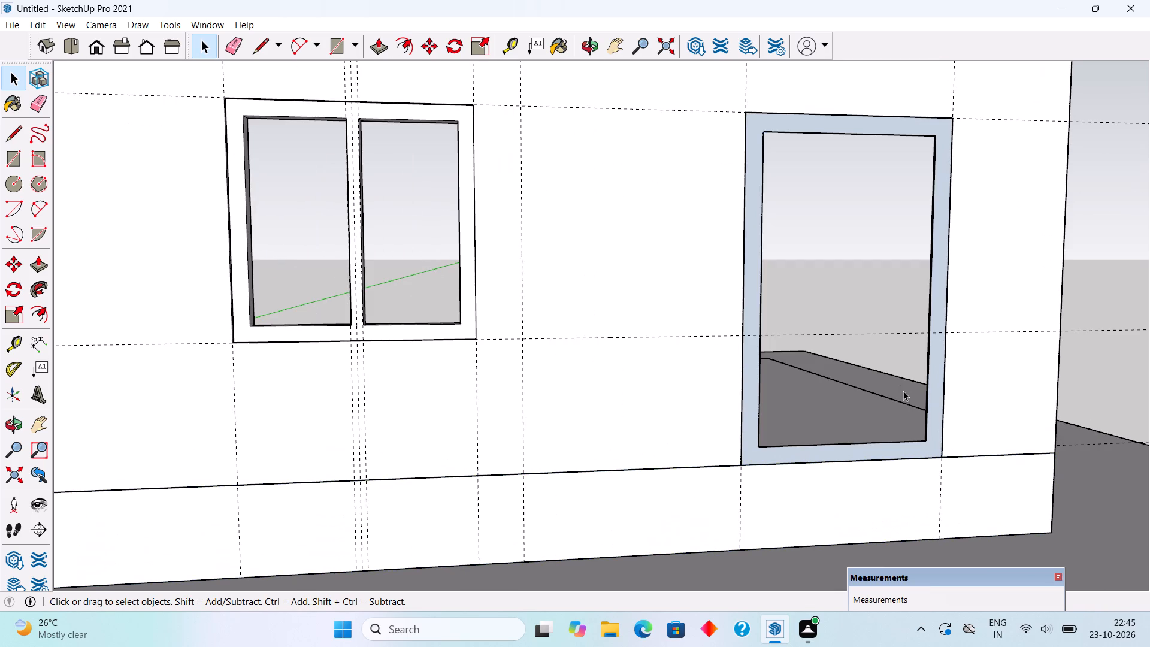
# Pull the door frame face out 4" and make the whole frame a group.
pyautogui.press('p')
pyautogui.click(931, 434)
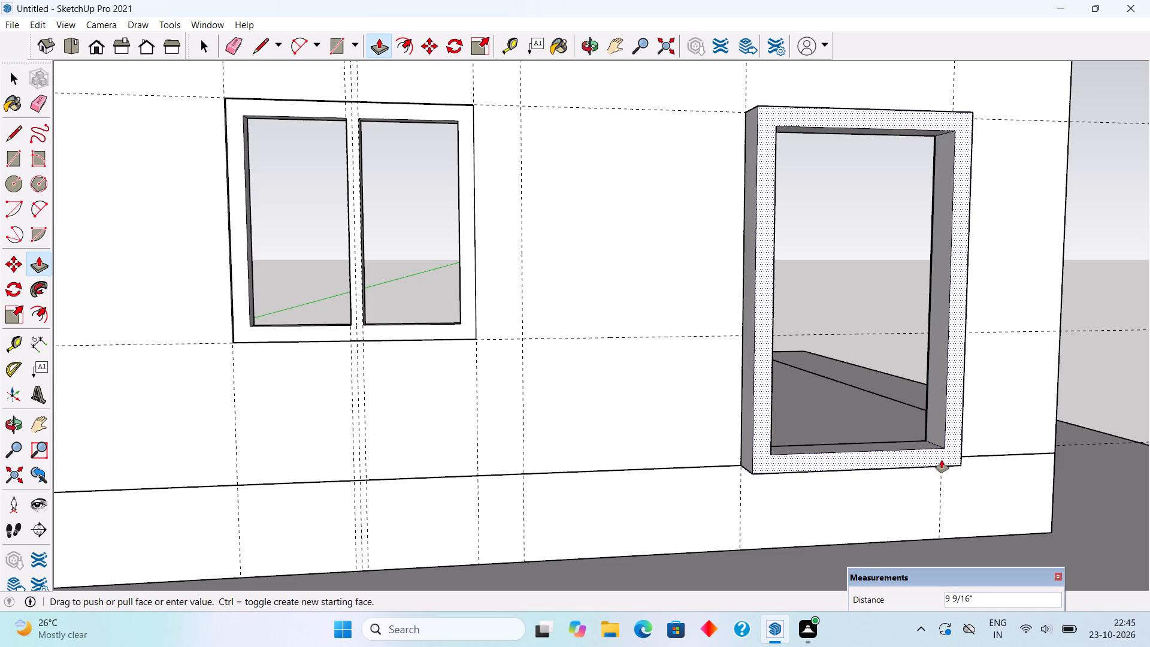
pyautogui.press('5')
pyautogui.press('BackSpace')
pyautogui.write('4"')
pyautogui.press('Return')
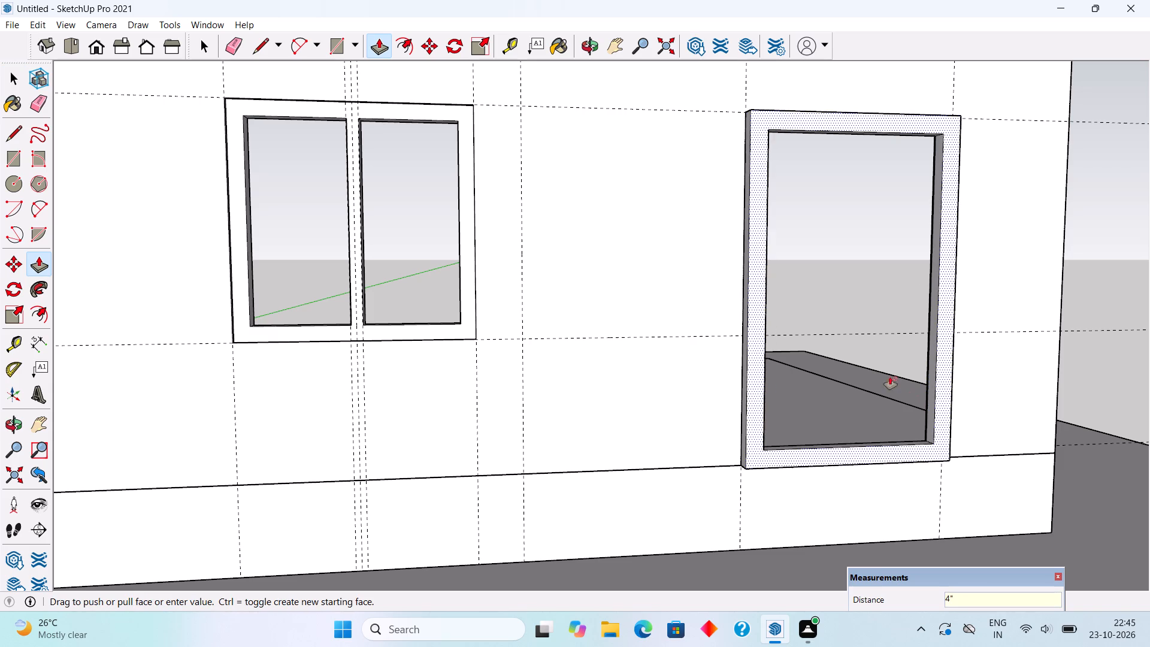
pyautogui.press('space')
pyautogui.click(906, 450)
pyautogui.doubleClick(906, 450)
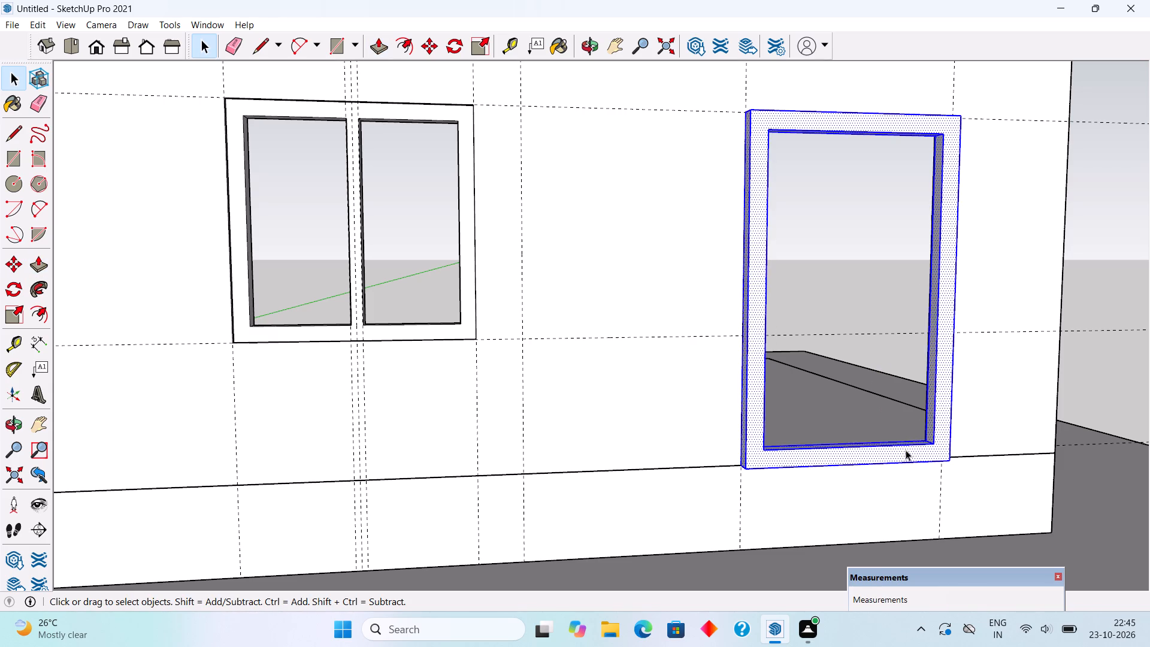
pyautogui.rightClick(906, 450)
pyautogui.click(964, 344)
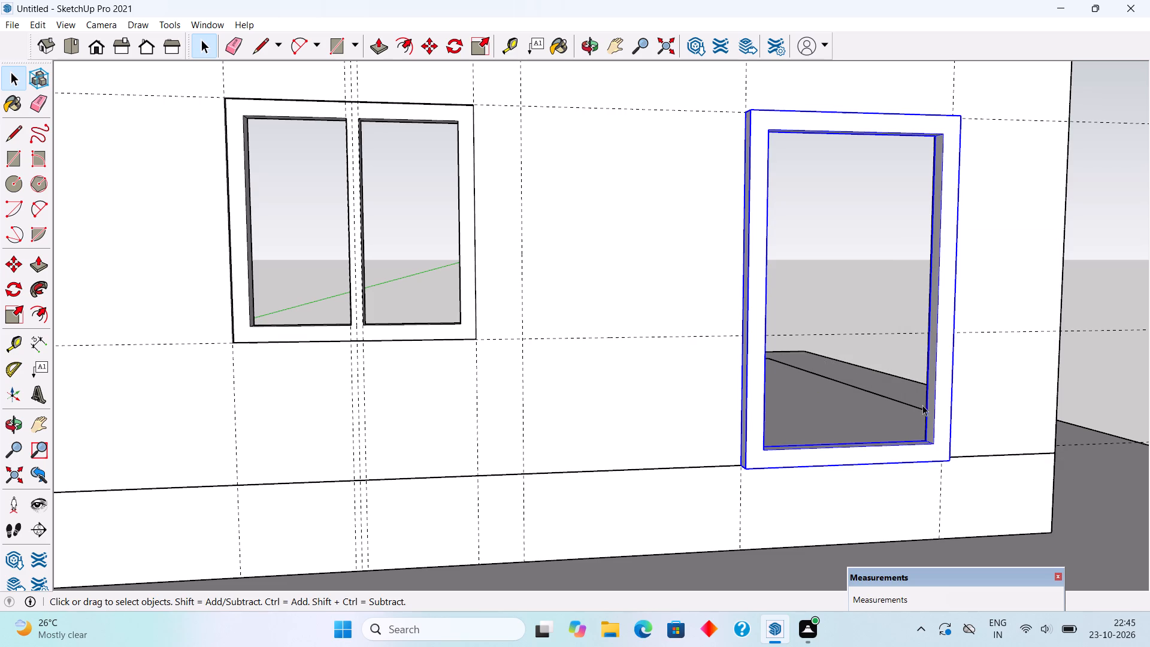
# Move the door frame group back flush with the wall's outer face and a further 1" into the opening.
pyautogui.moveTo(913, 430); pyautogui.dragTo(912, 466, button='middle')
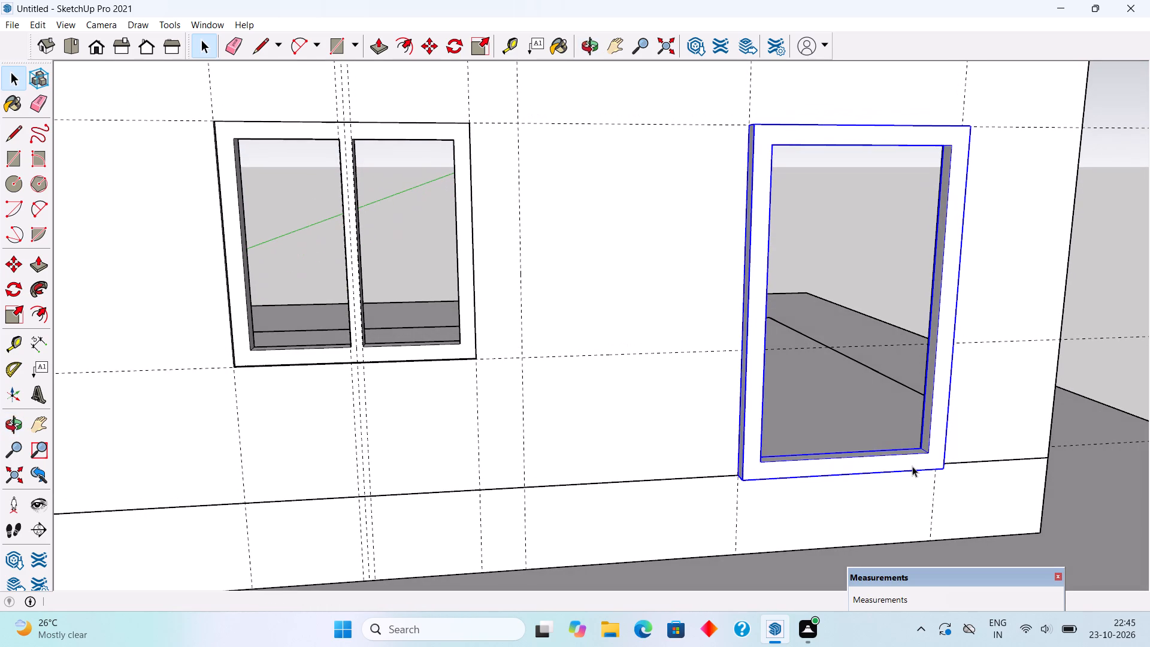
pyautogui.press('m')
pyautogui.click(949, 470)
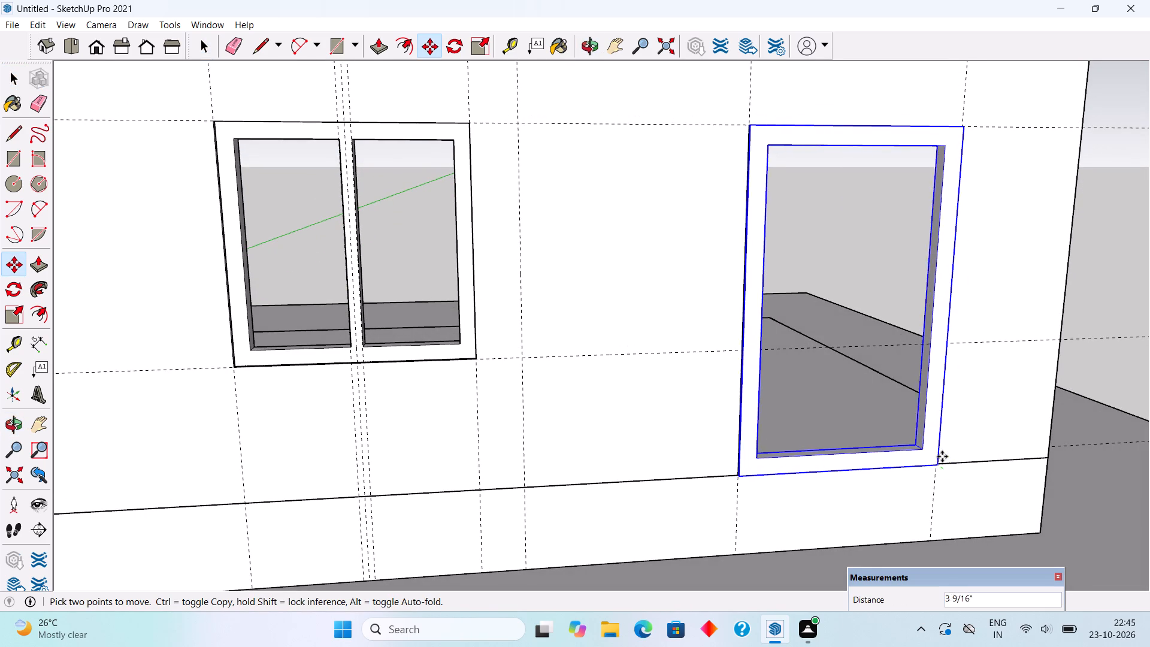
pyautogui.click(937, 463)
pyautogui.scroll(9, 931, 467)
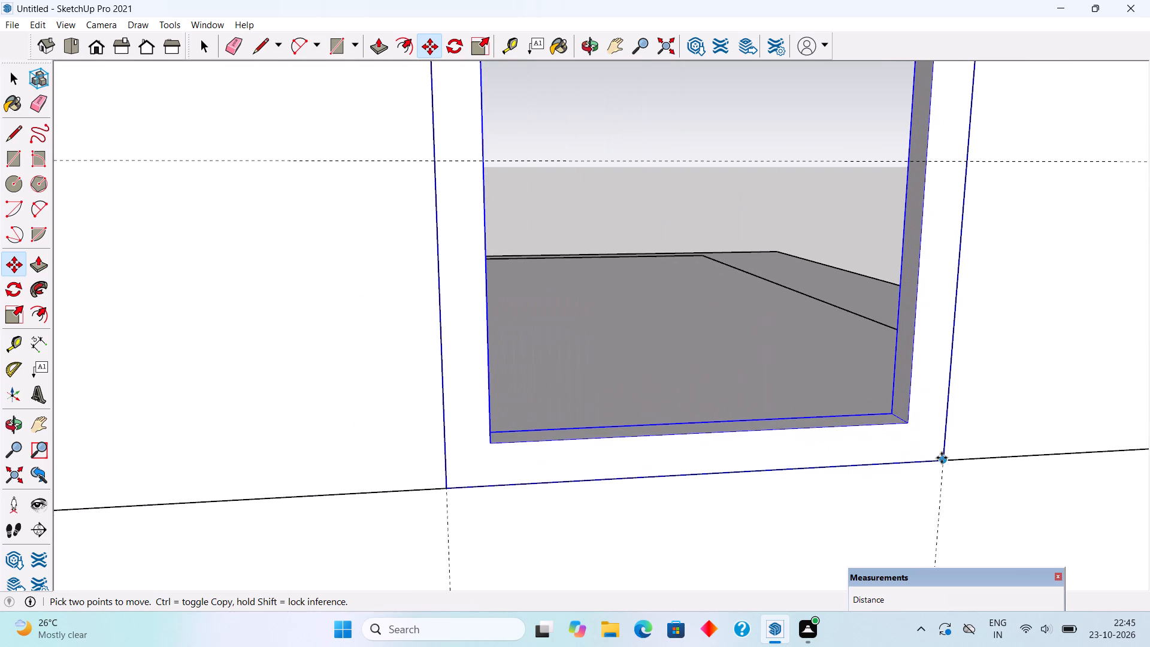
pyautogui.click(945, 458)
pyautogui.write('1"')
pyautogui.press('Return')
pyautogui.press('space')
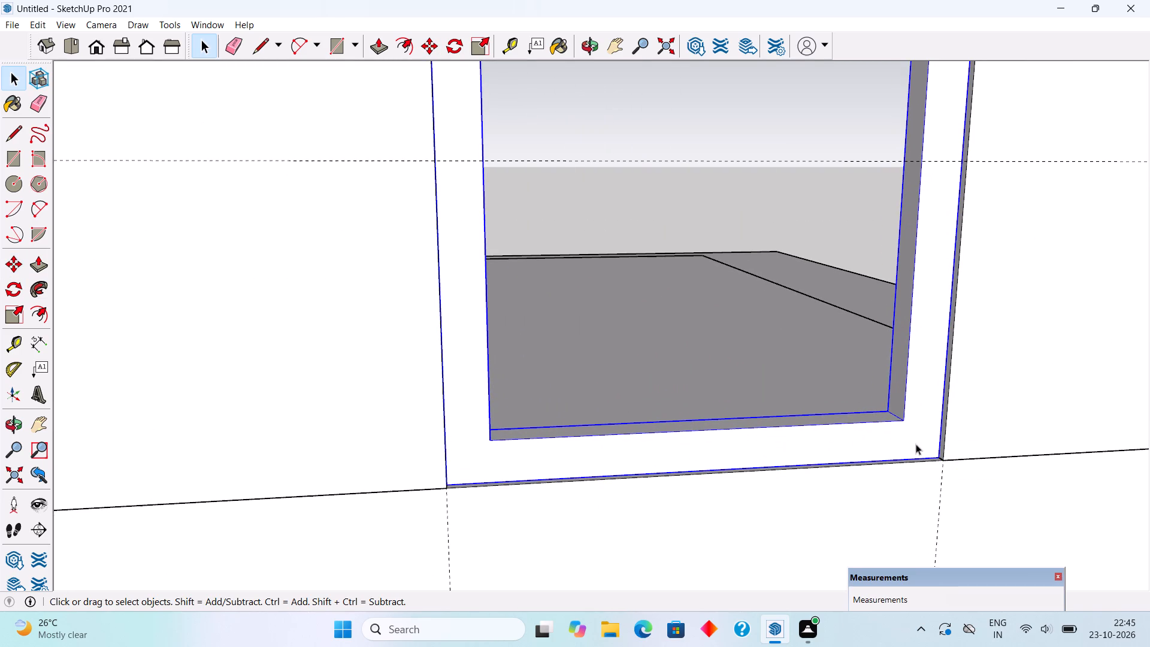
pyautogui.click(833, 184)
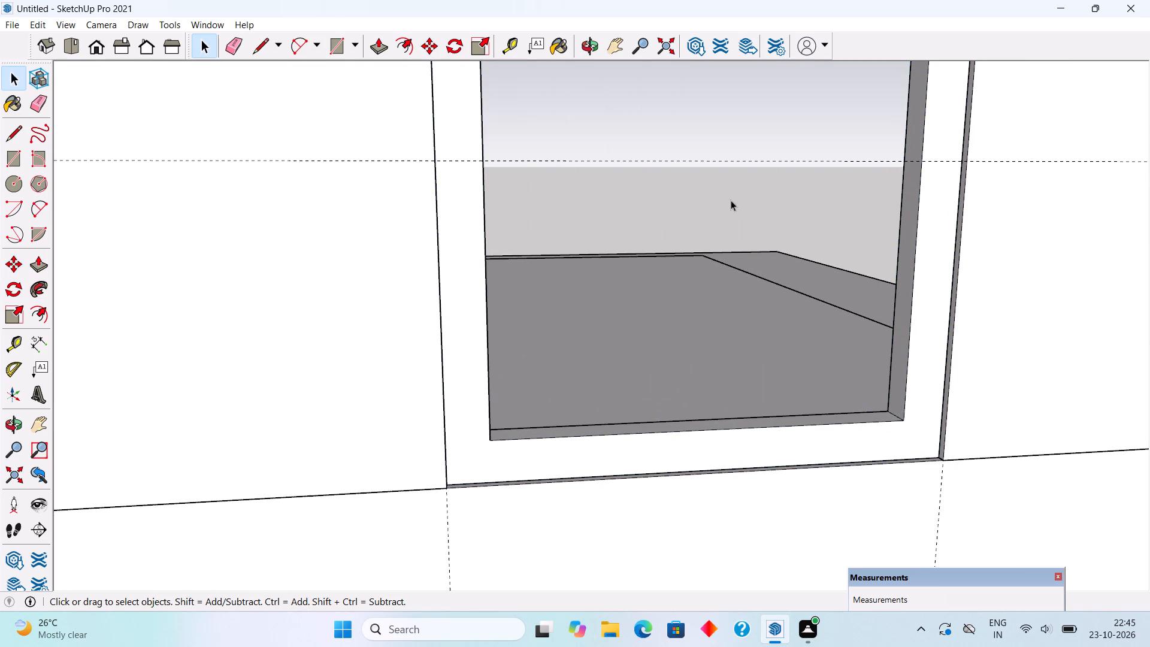
# Draw a 4' 2" by 7' 2" rectangle filling the clear opening inside the door frame.
pyautogui.scroll(-10, 731, 202)
pyautogui.moveTo(697, 240); pyautogui.dragTo(687, 173, button='middle')
pyautogui.scroll(5, 688, 130)
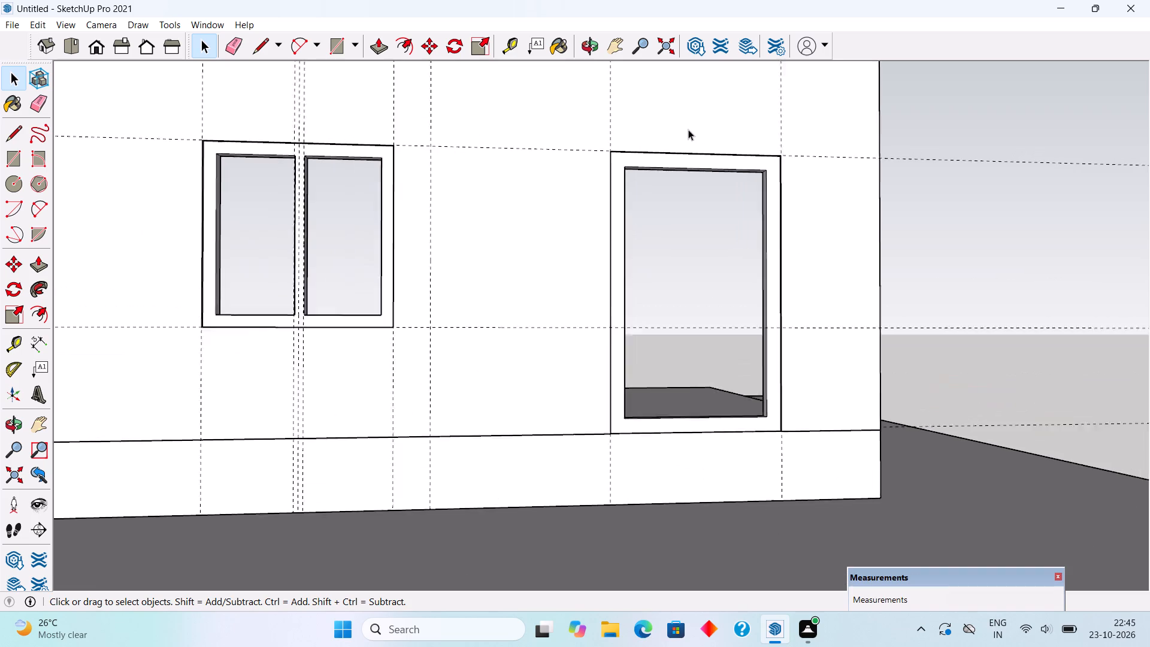
pyautogui.scroll(1, 688, 129)
pyautogui.moveTo(698, 195); pyautogui.dragTo(702, 219, button='middle')
pyautogui.scroll(2, 749, 256)
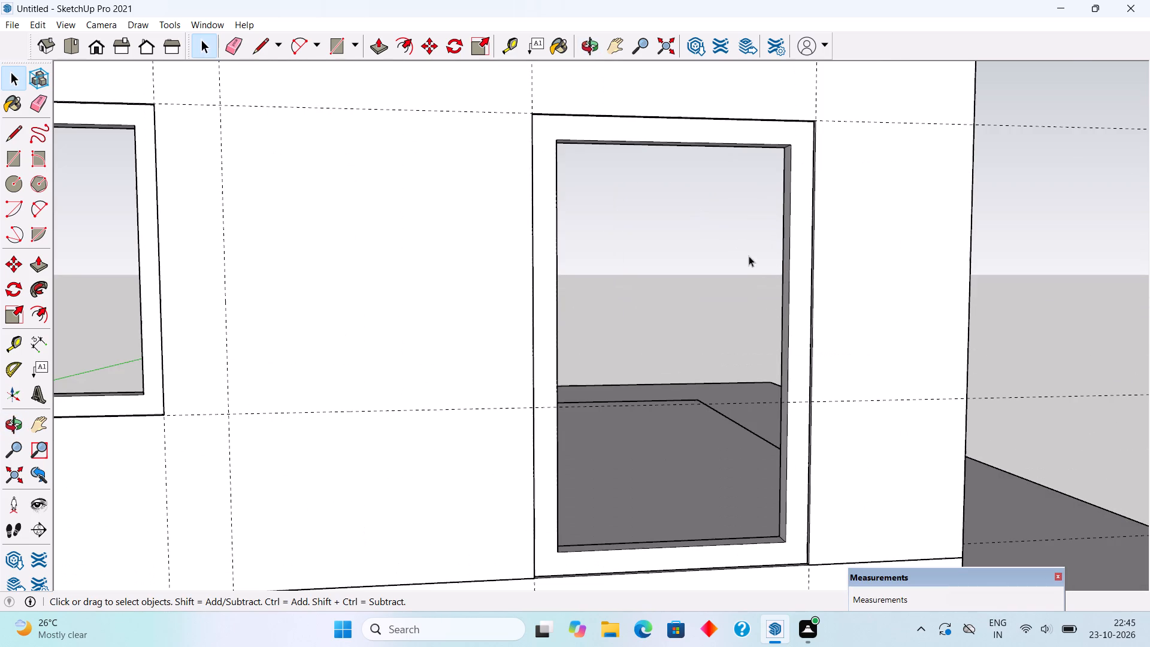
pyautogui.press('r')
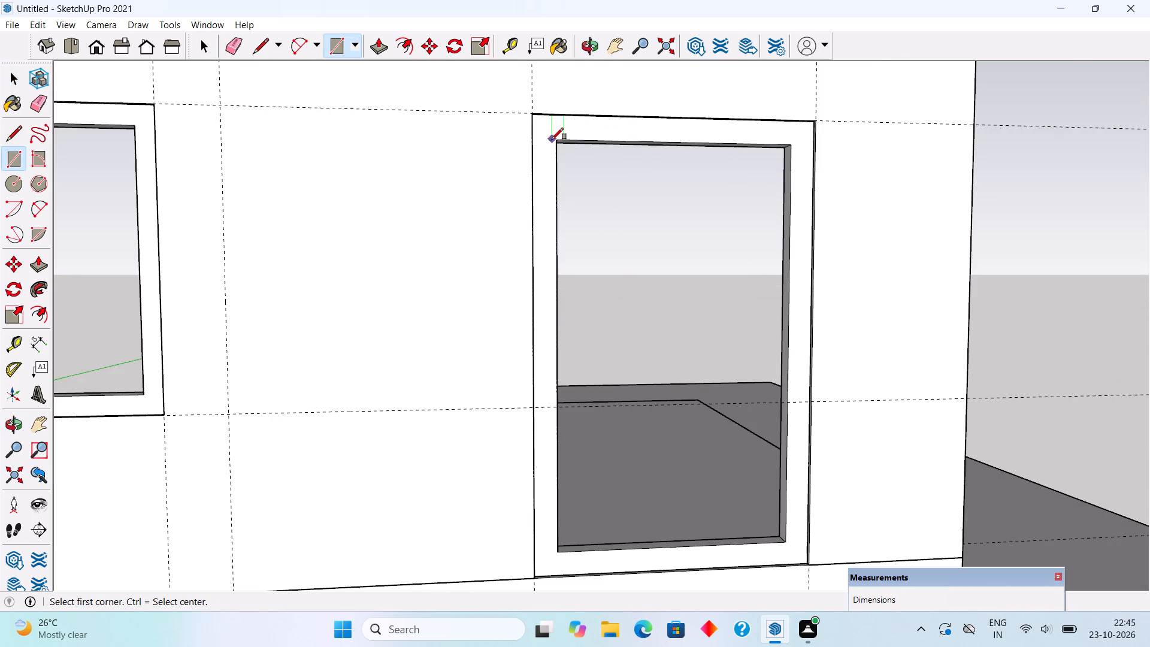
pyautogui.click(557, 140)
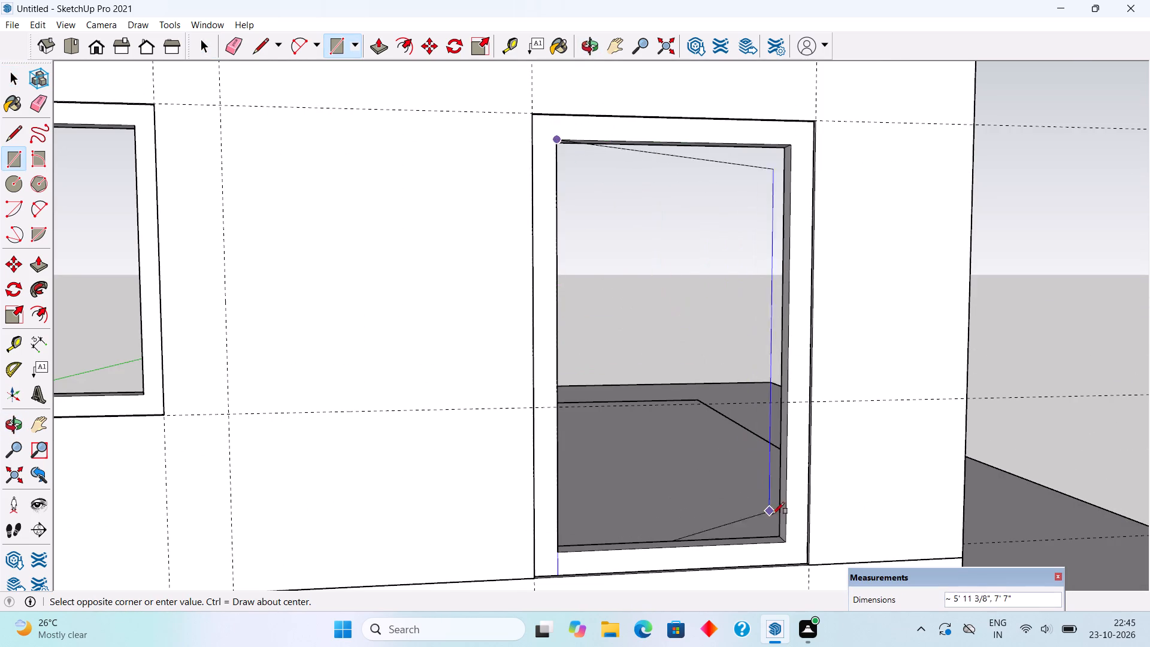
pyautogui.click(786, 539)
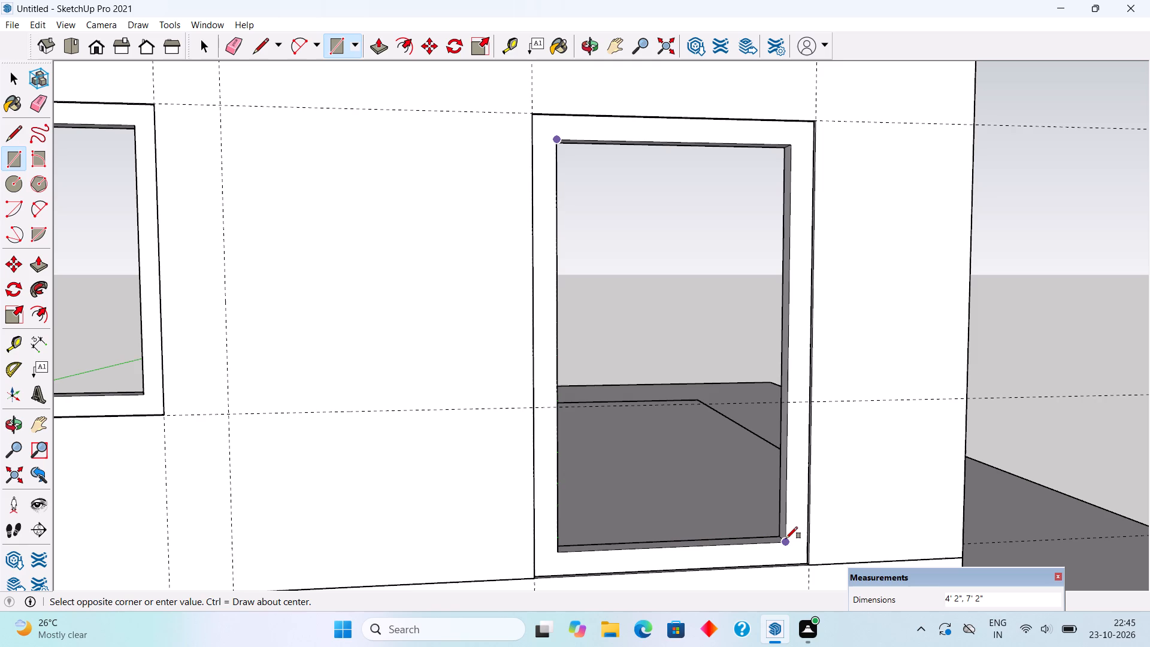
# Pull the door panel face out 2" and make the whole panel a group.
pyautogui.press('p')
pyautogui.click(749, 501)
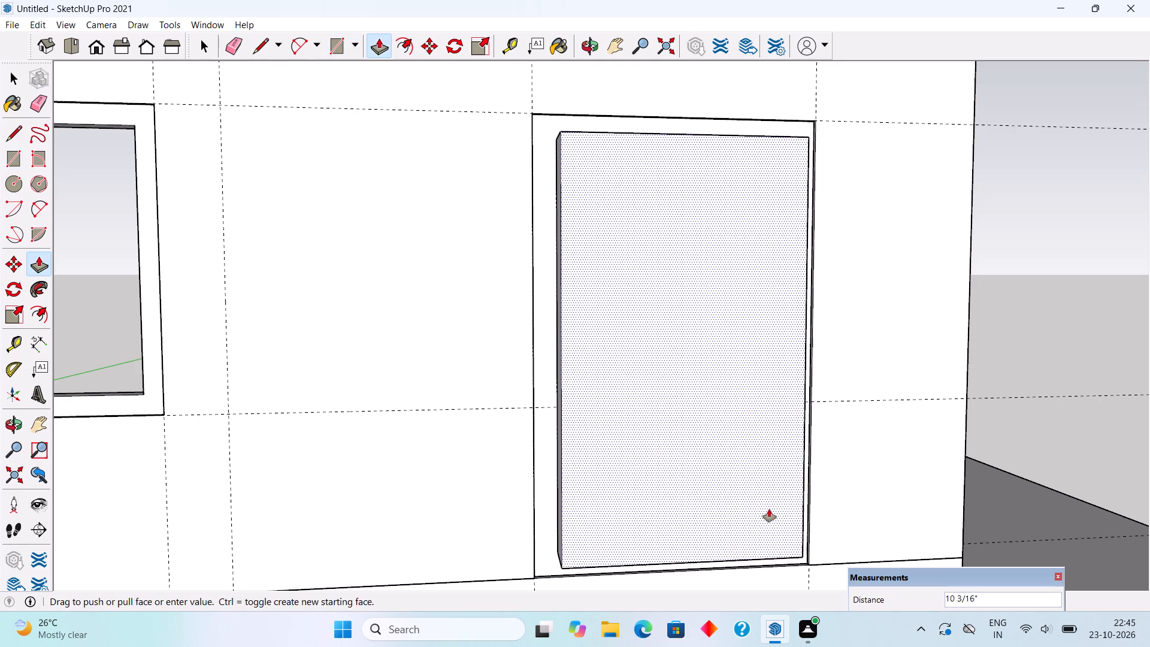
pyautogui.write('2"')
pyautogui.press('Return')
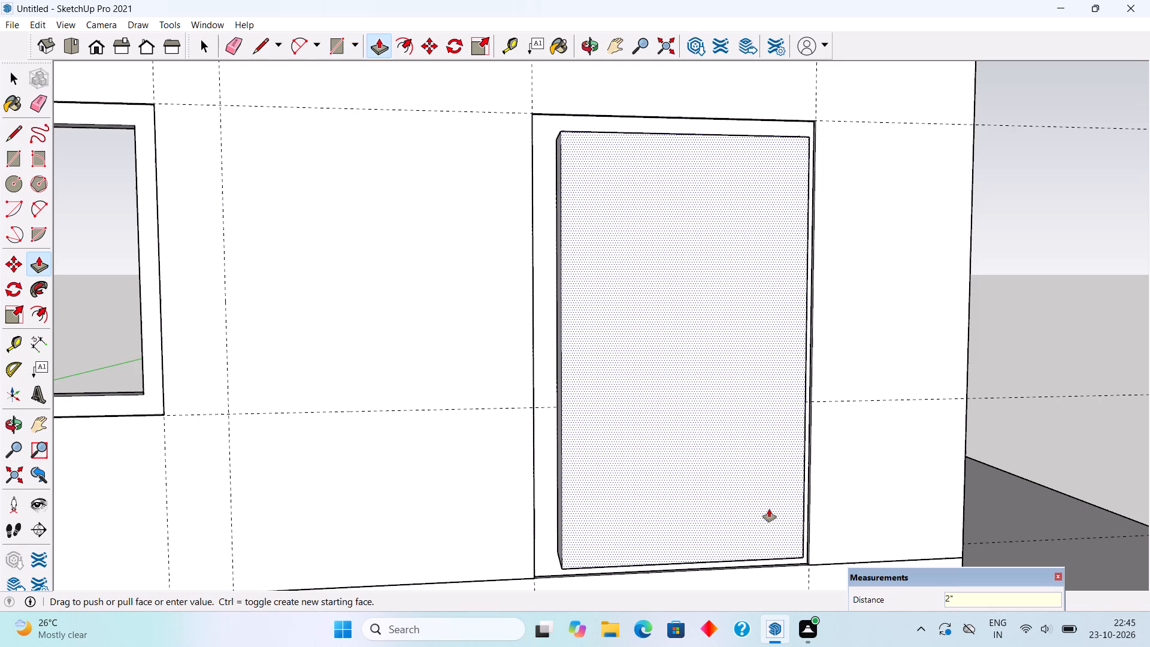
pyautogui.press('space')
pyautogui.moveTo(679, 497); pyautogui.dragTo(750, 460, button='middle')
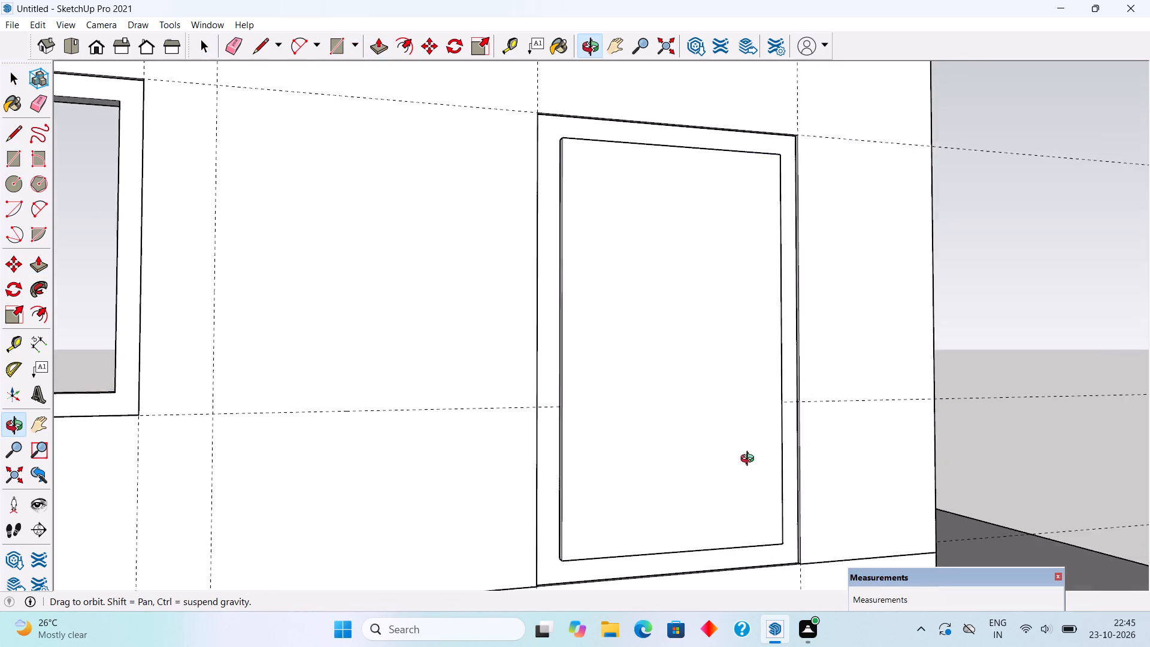
pyautogui.moveTo(750, 460); pyautogui.dragTo(810, 449, button='middle')
pyautogui.scroll(-2, 810, 449)
pyautogui.scroll(3, 640, 555)
pyautogui.tripleClick(637, 509)
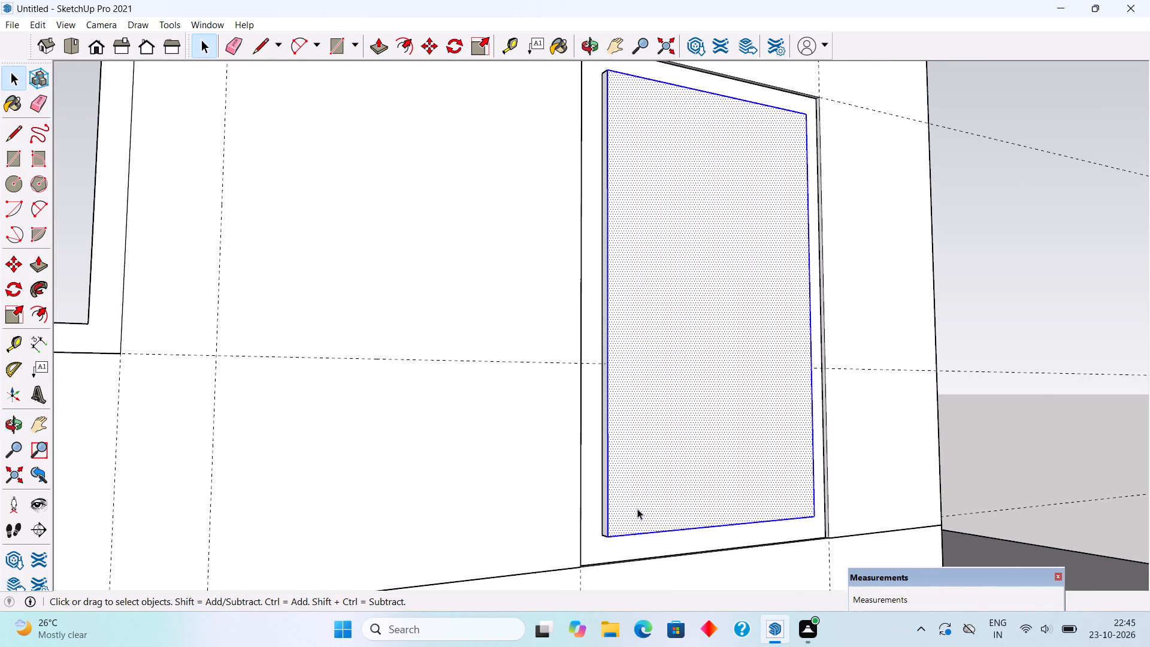
pyautogui.rightClick(637, 509)
pyautogui.click(697, 404)
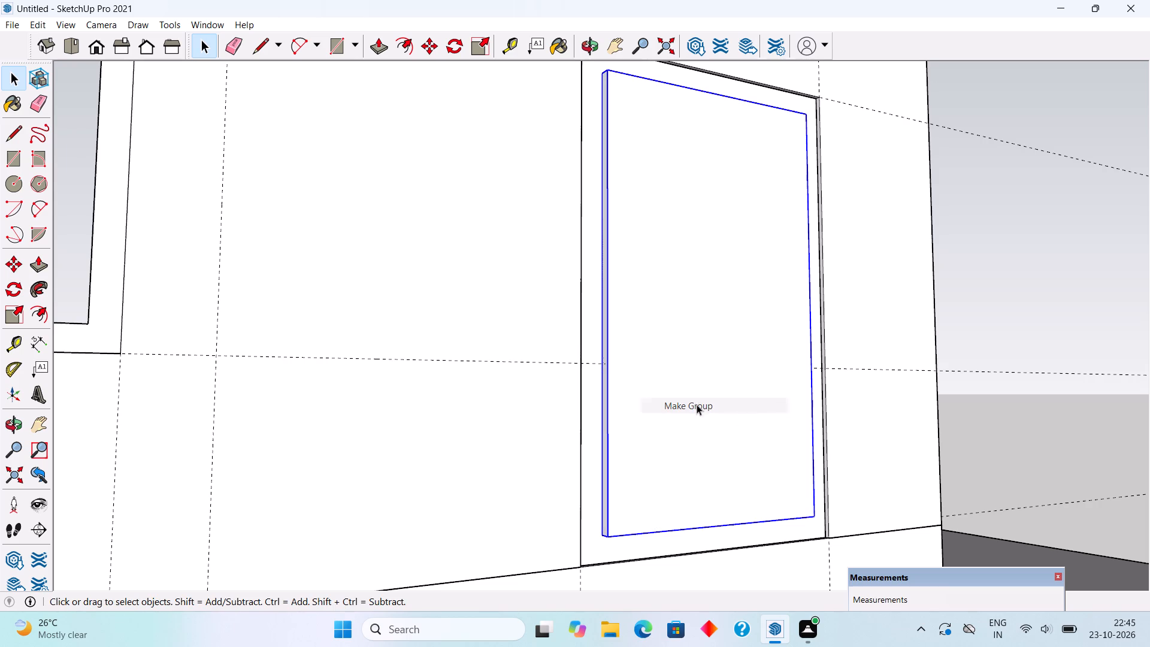
pyautogui.click(998, 448)
# Open the door panel group for editing and select its front face.
pyautogui.moveTo(822, 388); pyautogui.dragTo(798, 386, button='middle')
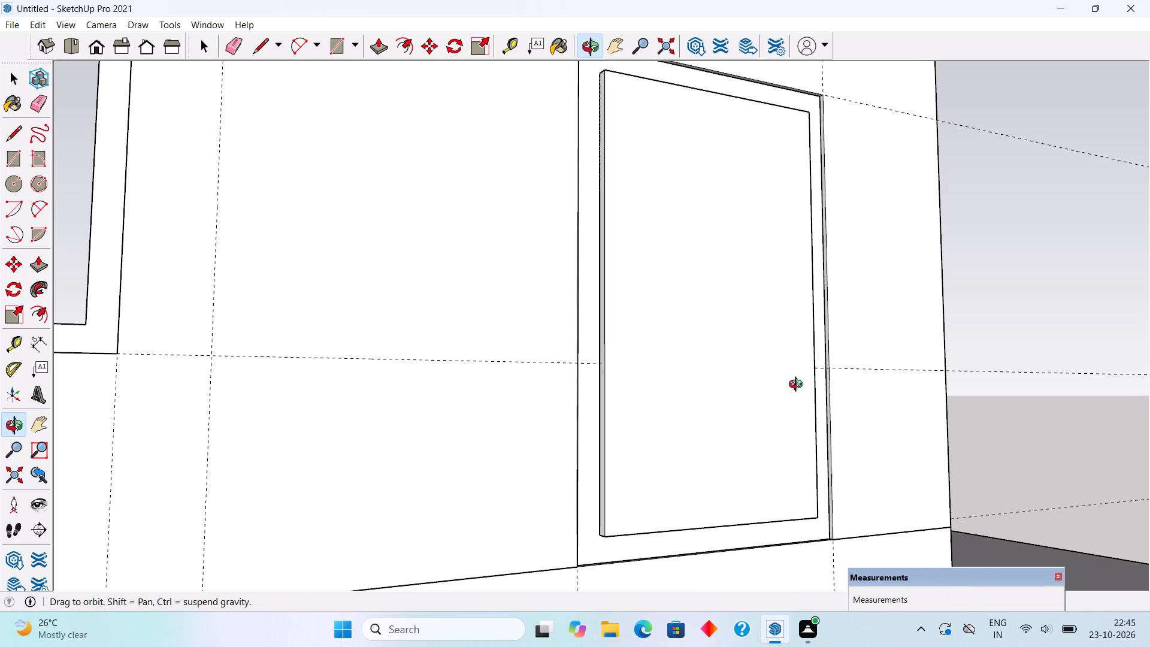
pyautogui.moveTo(798, 386); pyautogui.dragTo(665, 458, button='middle')
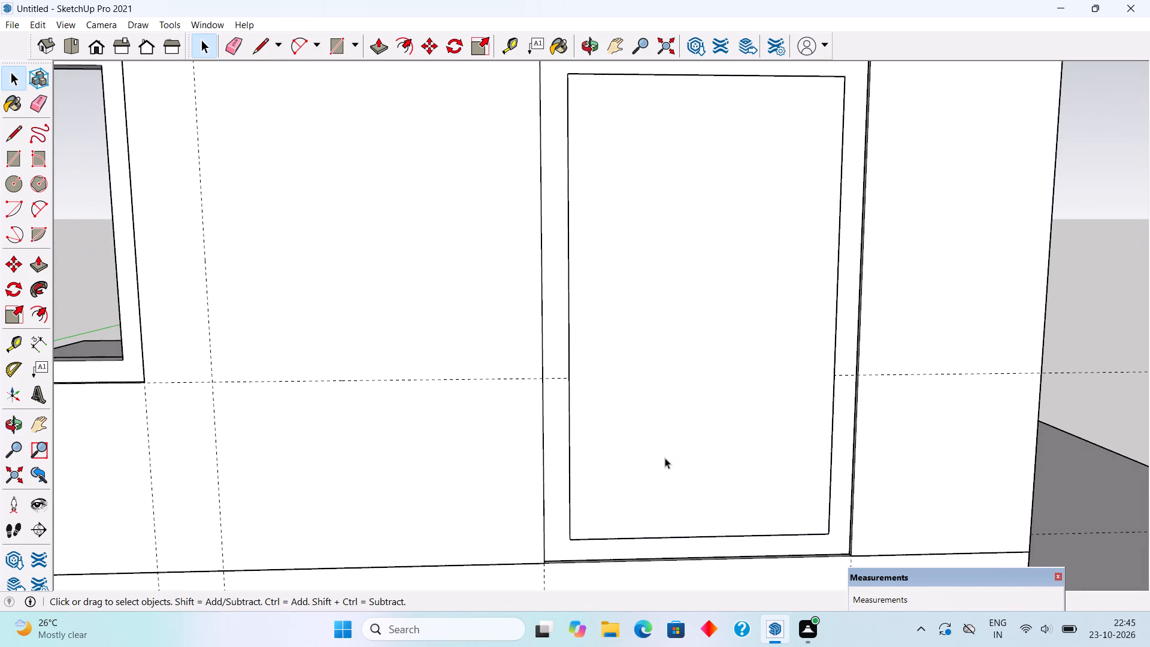
pyautogui.press('f')
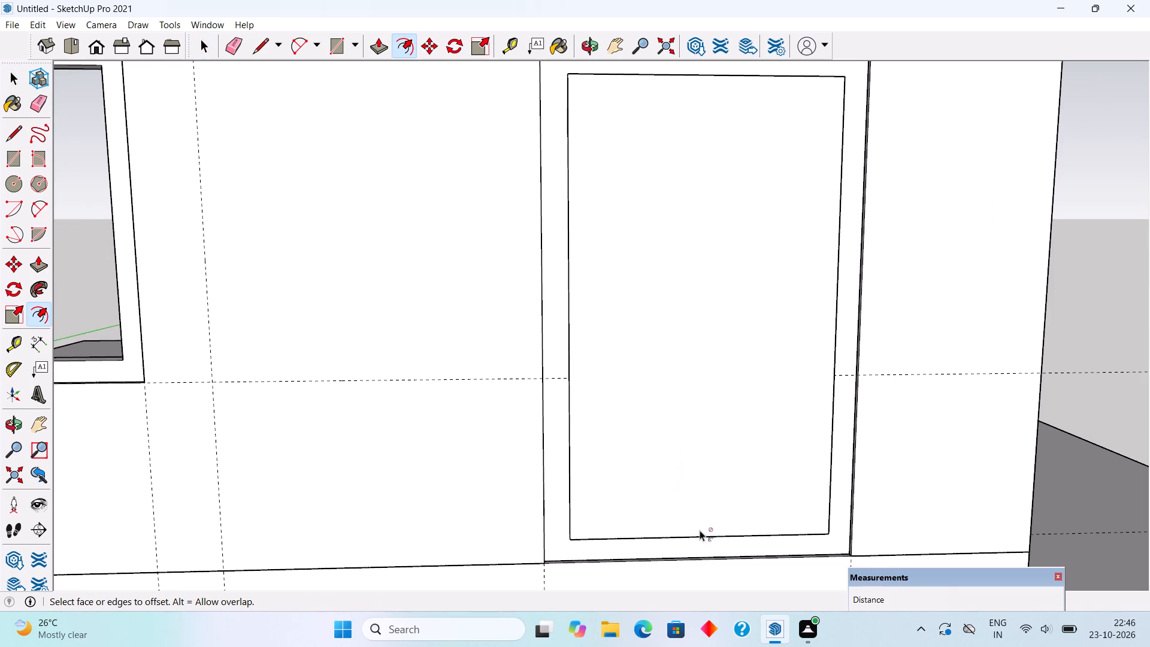
pyautogui.click(701, 496)
pyautogui.press('space')
pyautogui.tripleClick(701, 496)
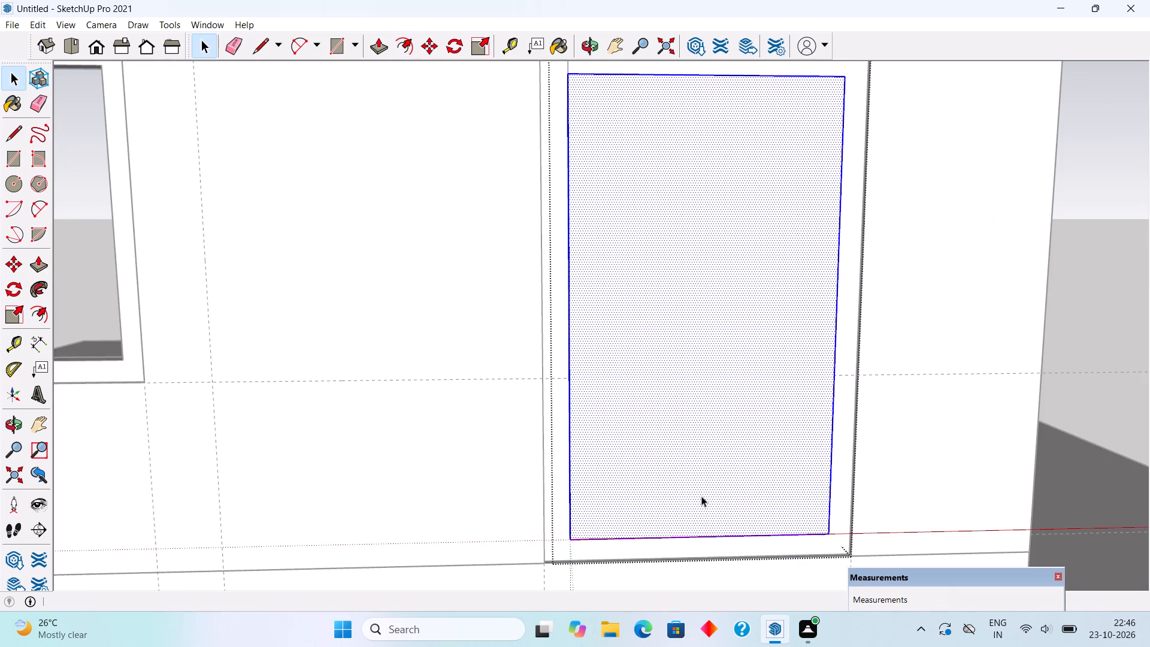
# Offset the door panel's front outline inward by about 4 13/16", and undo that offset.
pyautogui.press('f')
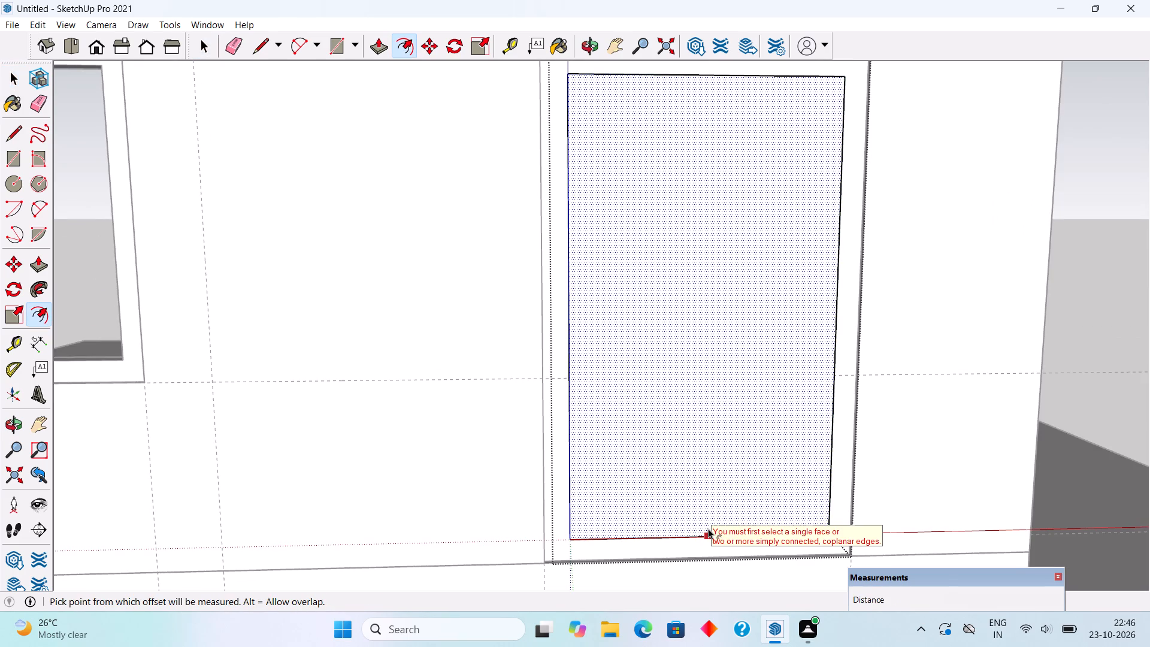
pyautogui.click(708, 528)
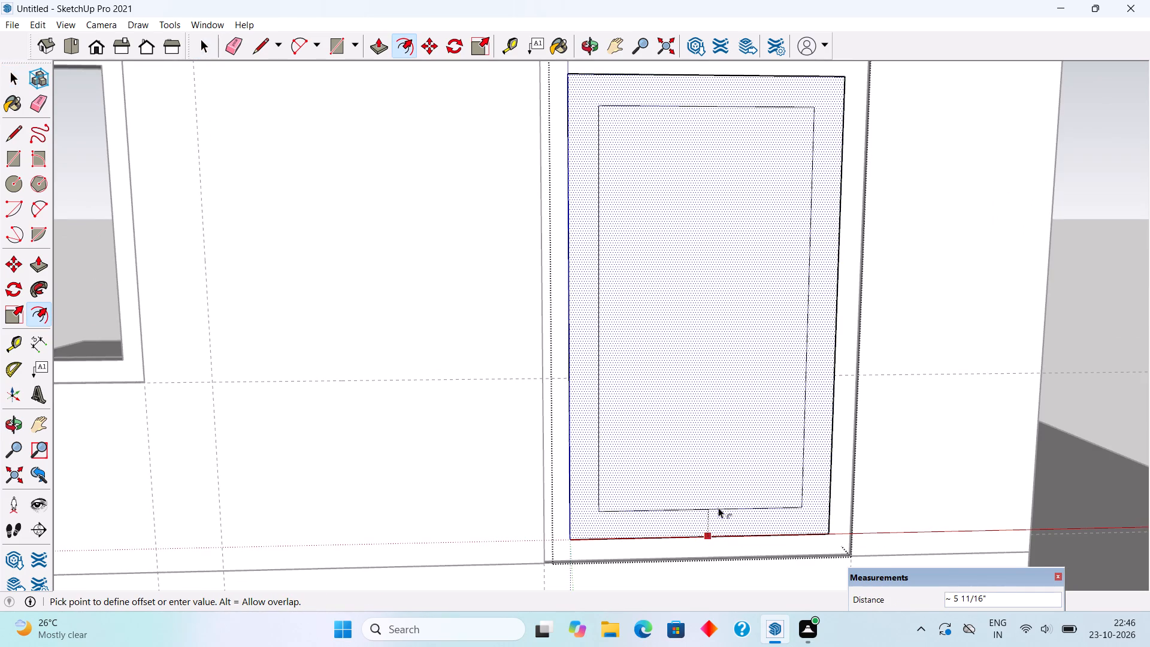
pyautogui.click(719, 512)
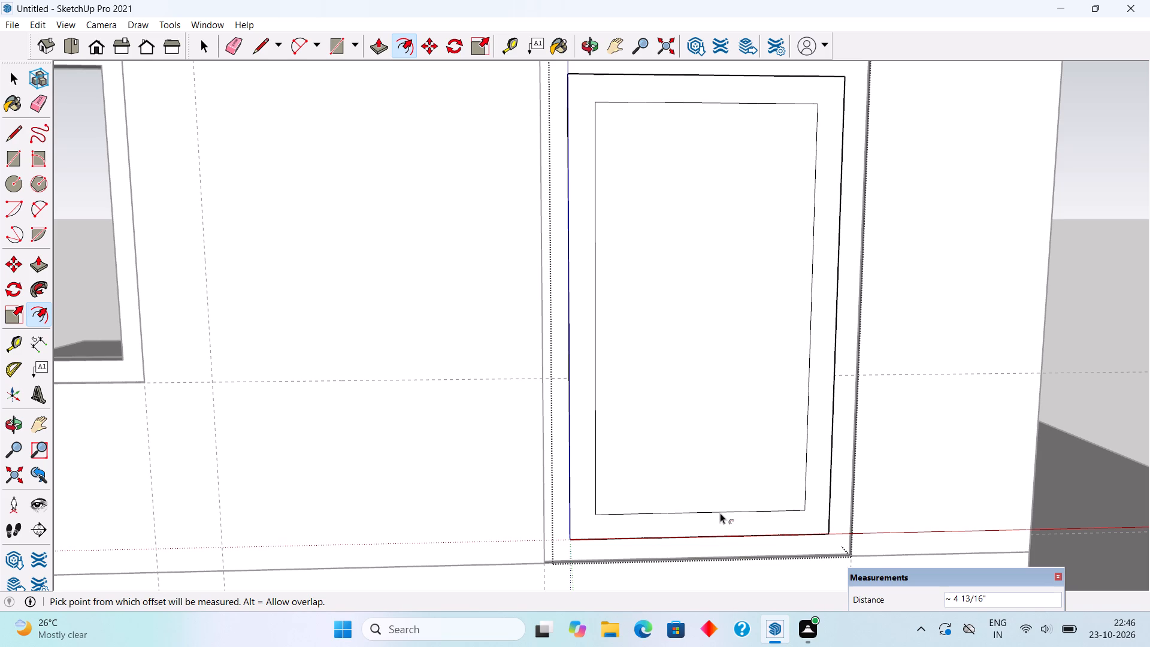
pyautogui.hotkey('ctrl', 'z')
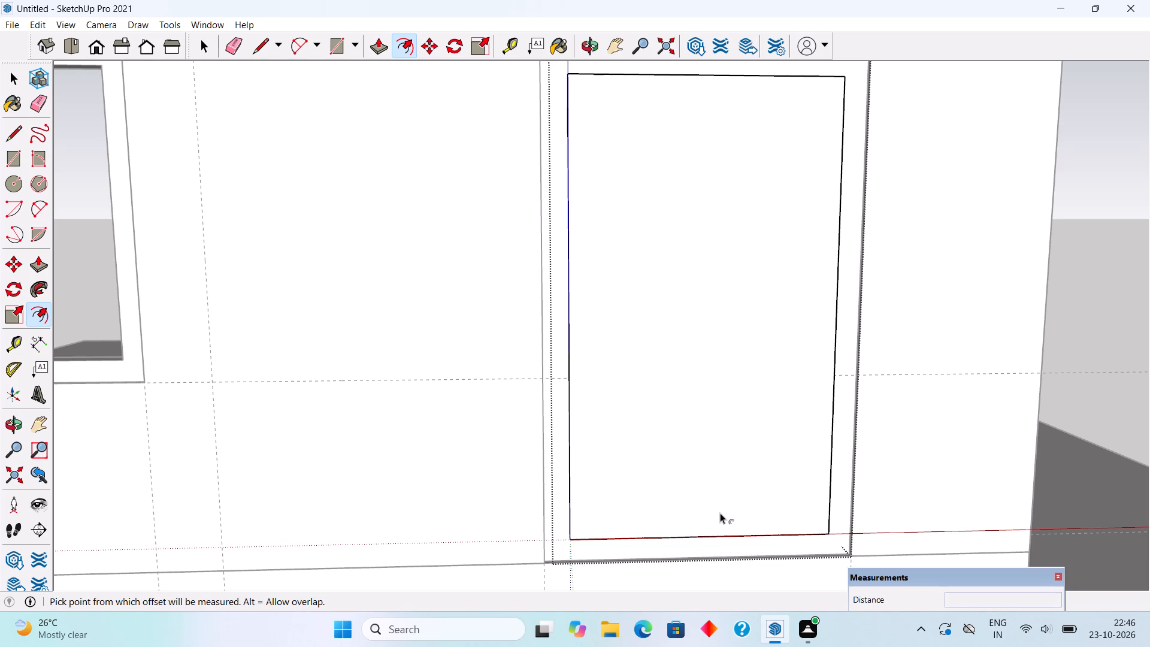
# Place vertical guides on the door panel: 7" from its left edge, 1" further in, another 1' further, and one 1" back from that.
pyautogui.press('t')
pyautogui.click(573, 368)
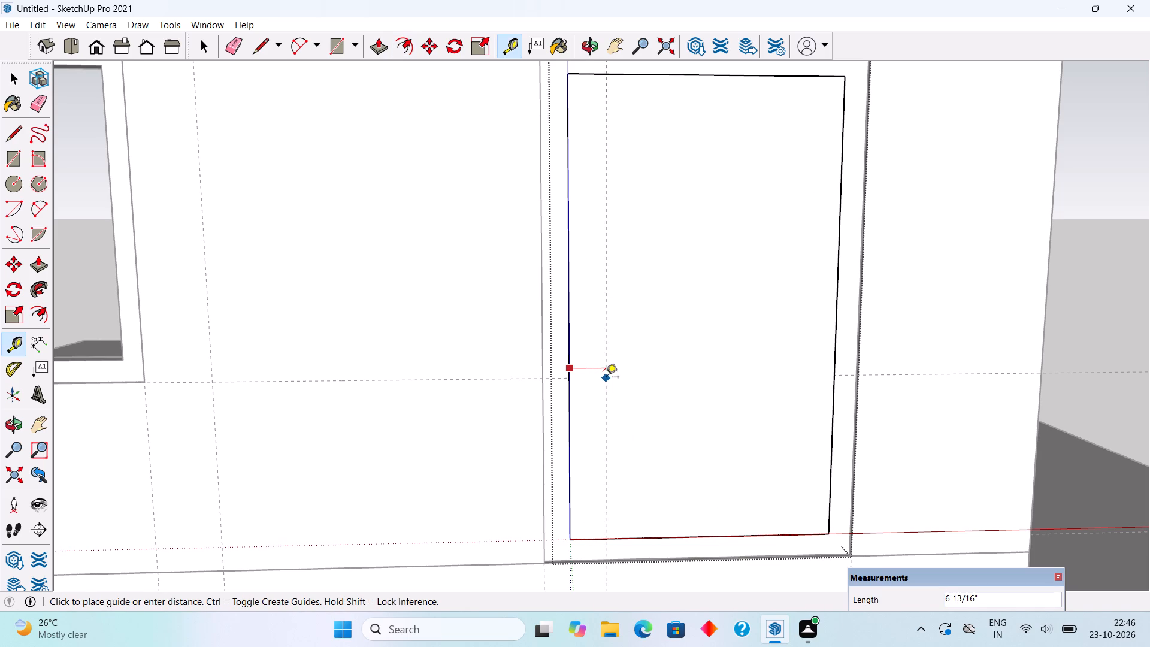
pyautogui.write('7"')
pyautogui.press('Return')
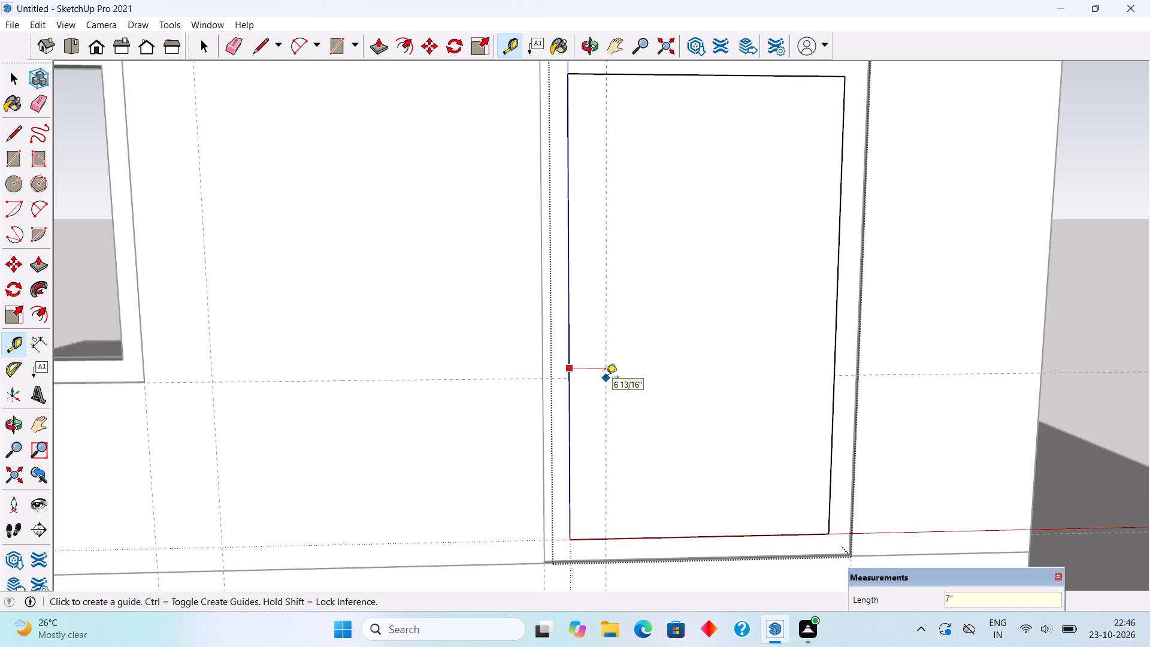
pyautogui.click(605, 389)
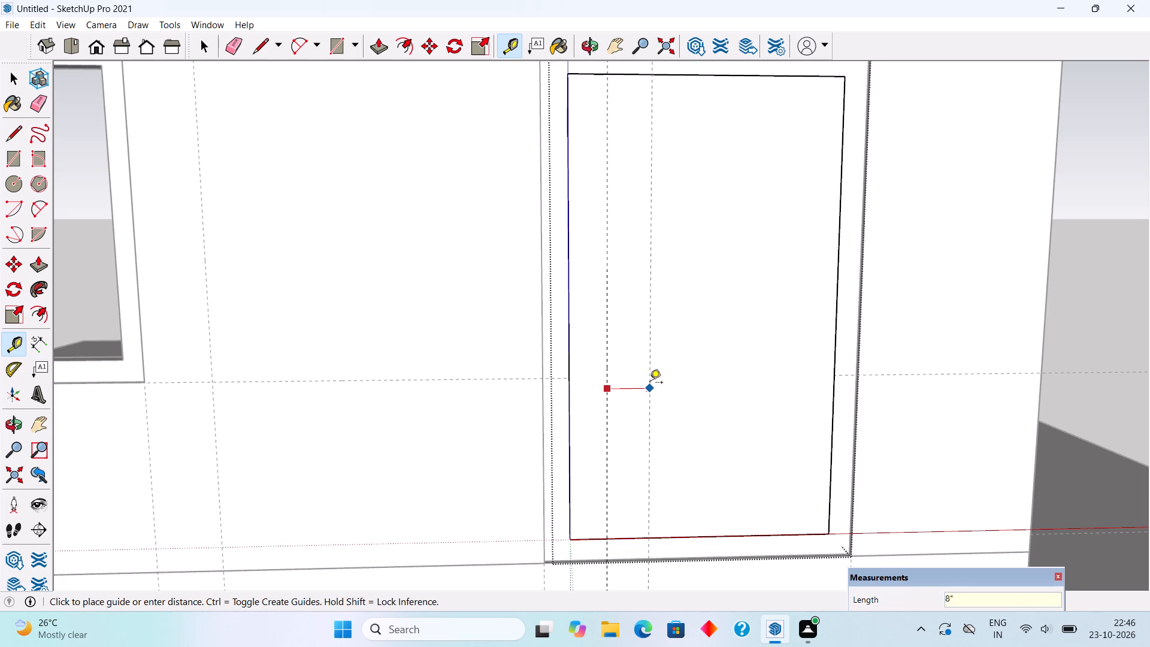
pyautogui.write('1"')
pyautogui.press('Return')
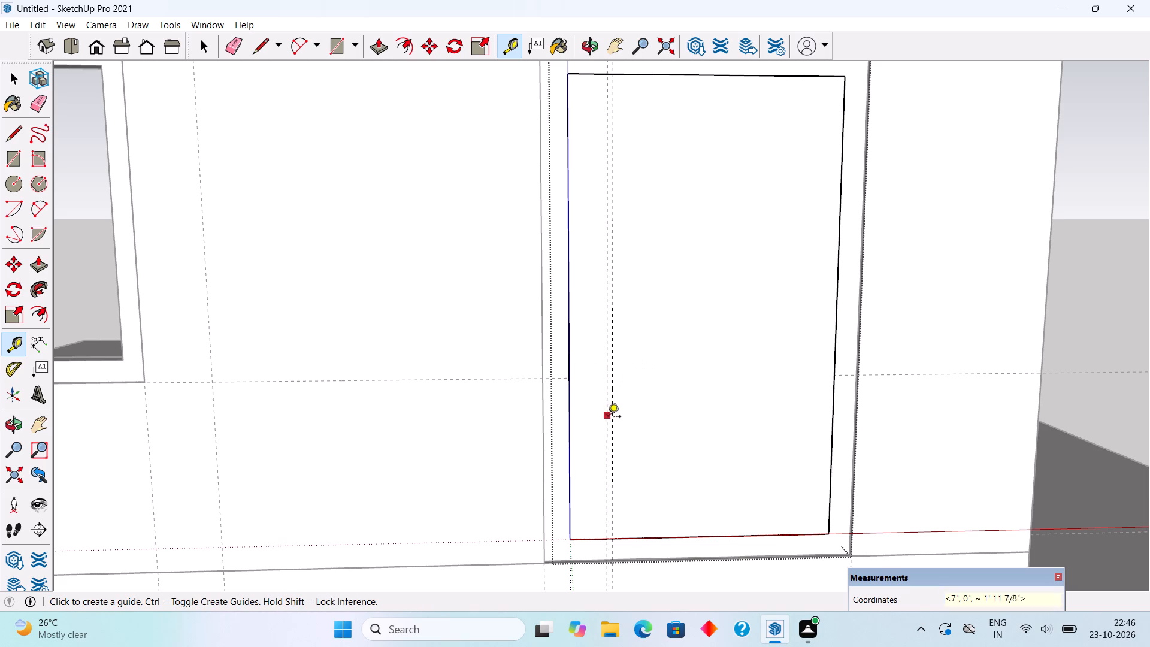
pyautogui.click(615, 436)
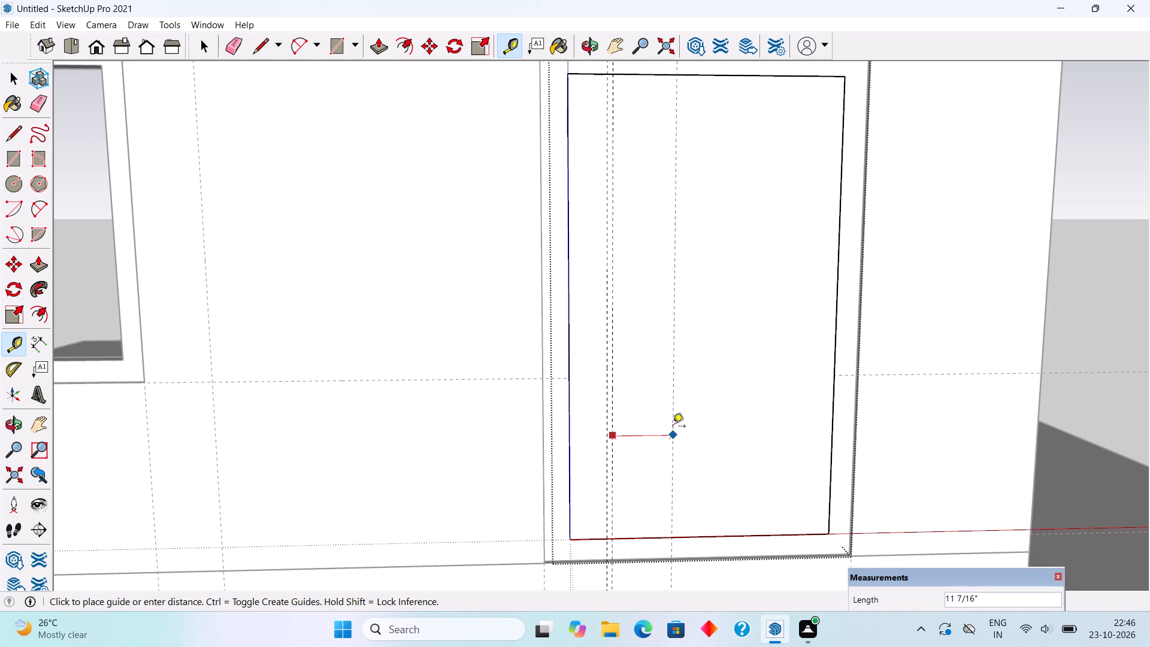
pyautogui.write("1'")
pyautogui.press('Return')
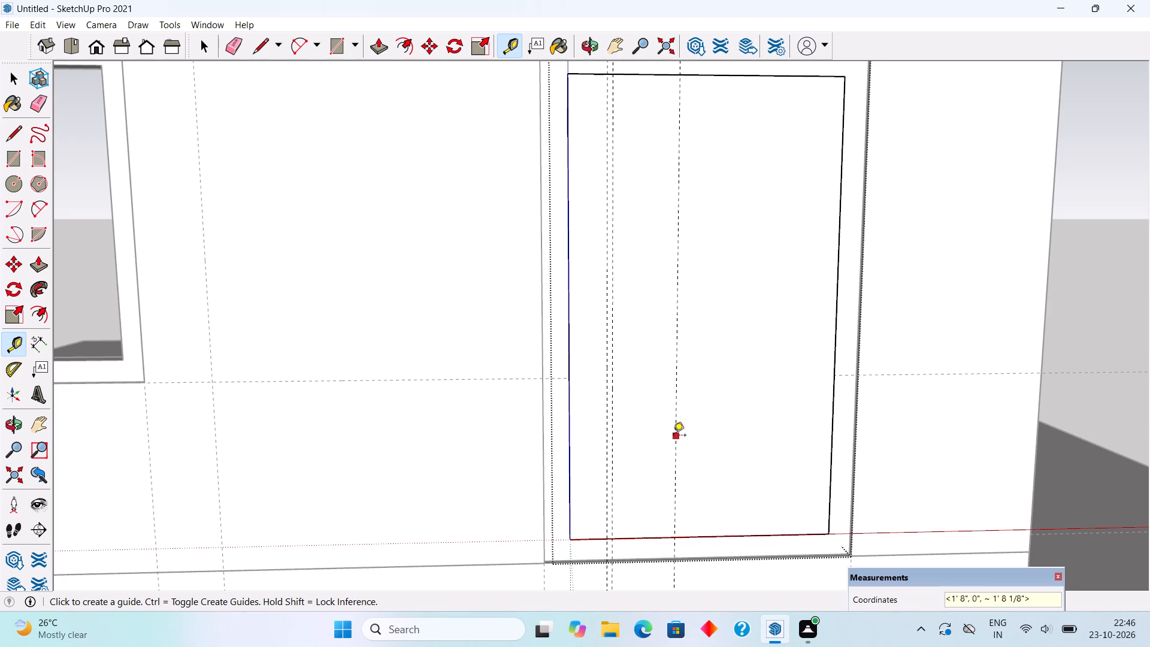
pyautogui.click(673, 436)
pyautogui.write('1"')
pyautogui.press('Return')
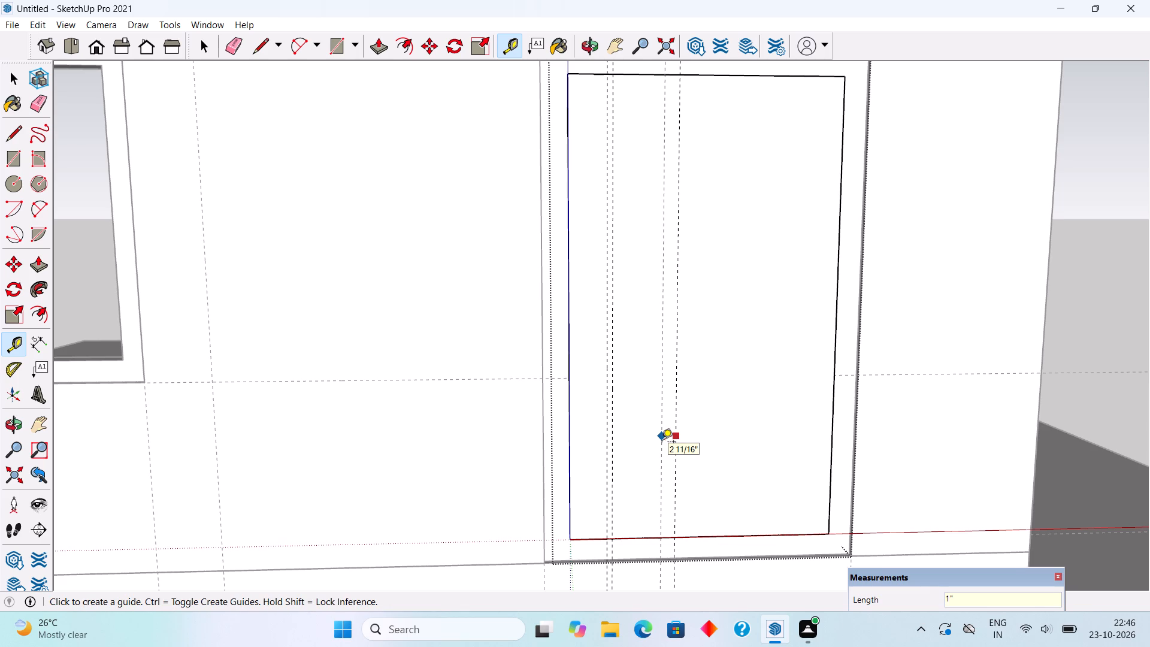
# Place horizontal guides on the door panel 1' below its top edge and 2' above its bottom edge.
pyautogui.scroll(-3, 655, 448)
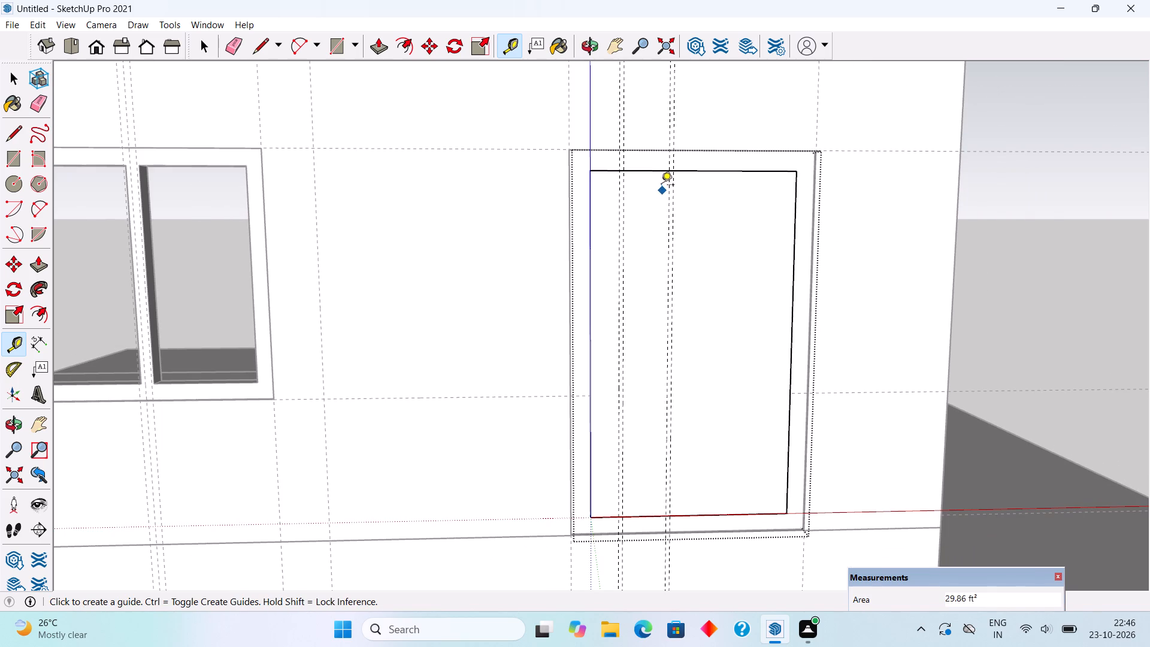
pyautogui.click(660, 171)
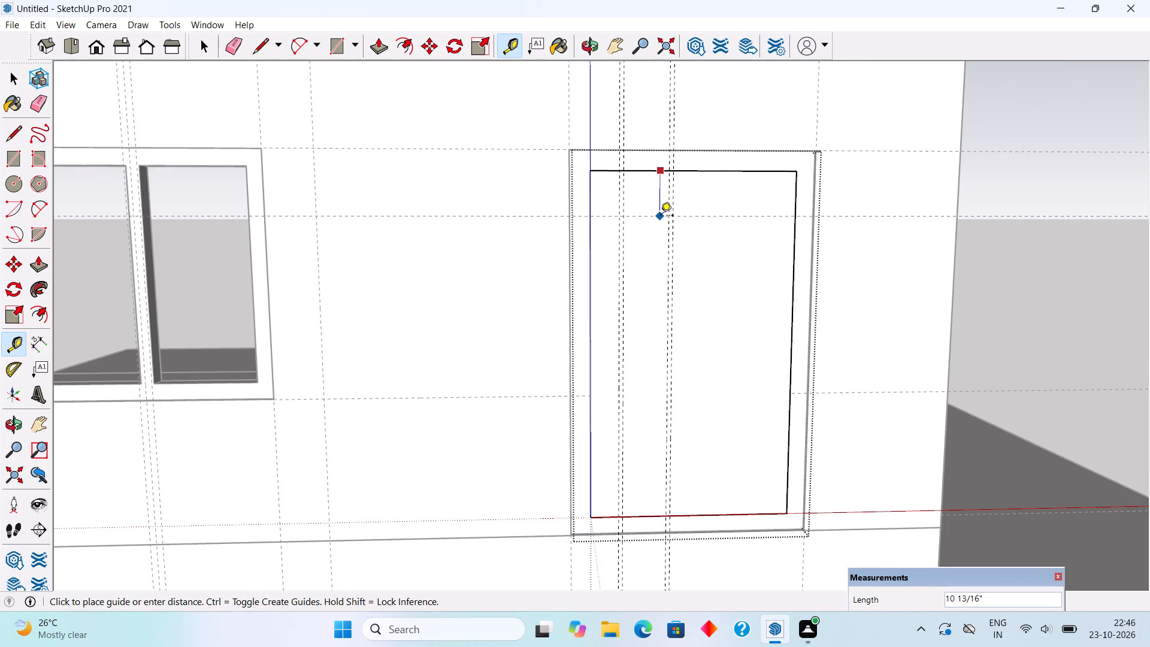
pyautogui.write("1'")
pyautogui.press('Return')
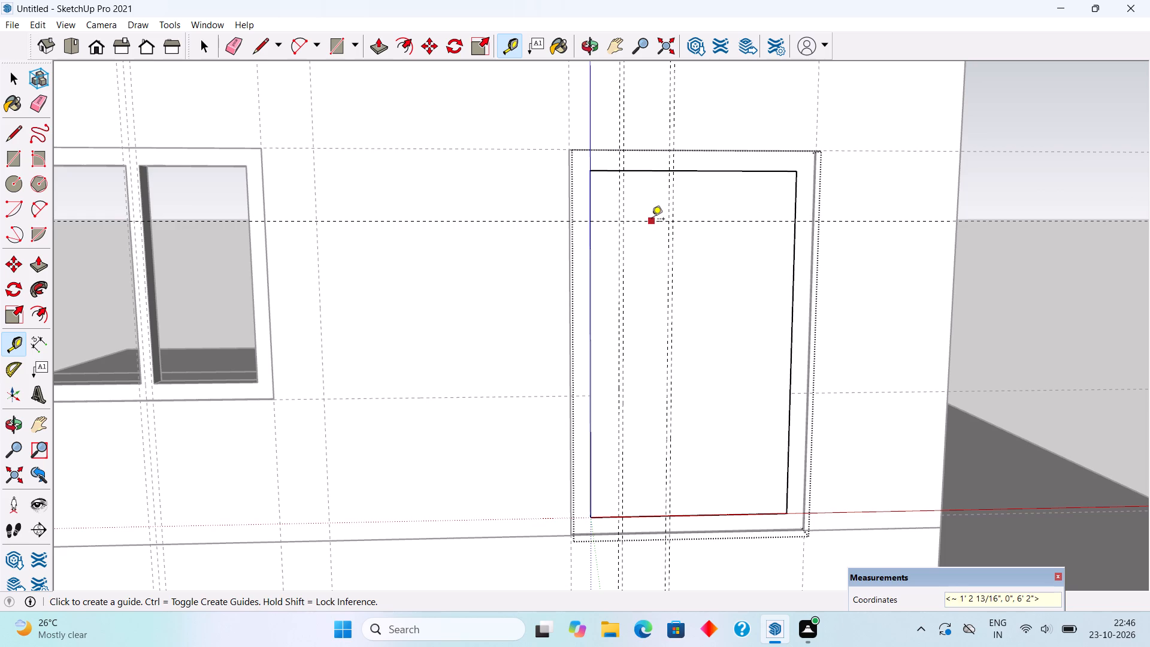
pyautogui.click(648, 513)
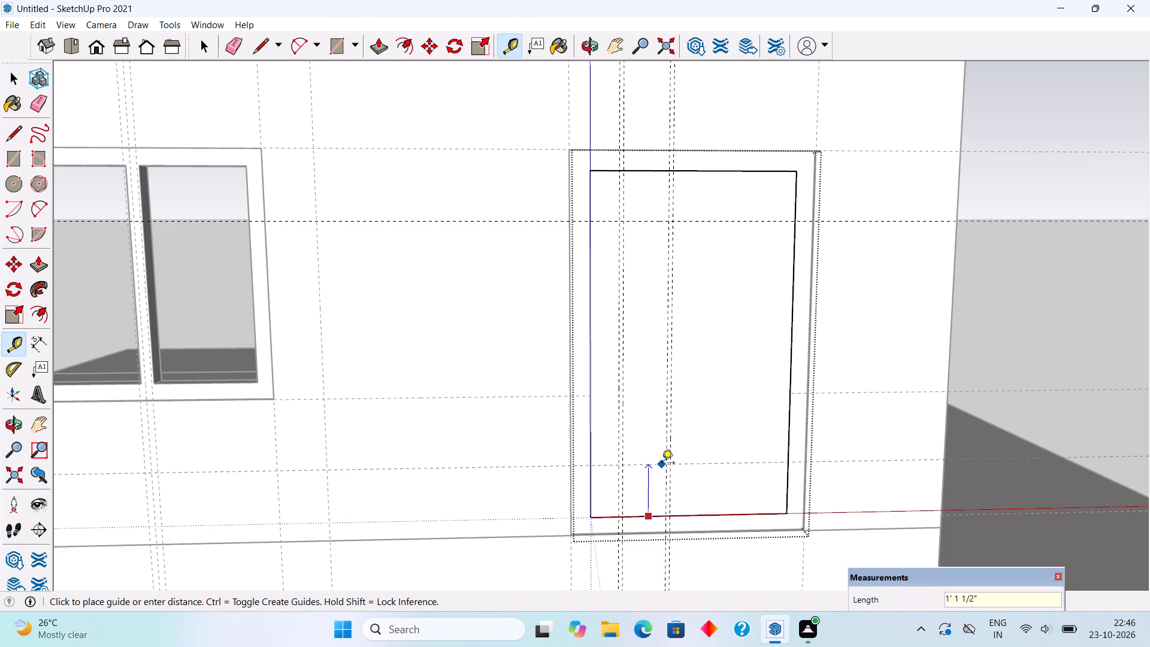
pyautogui.write("2'")
pyautogui.press('Return')
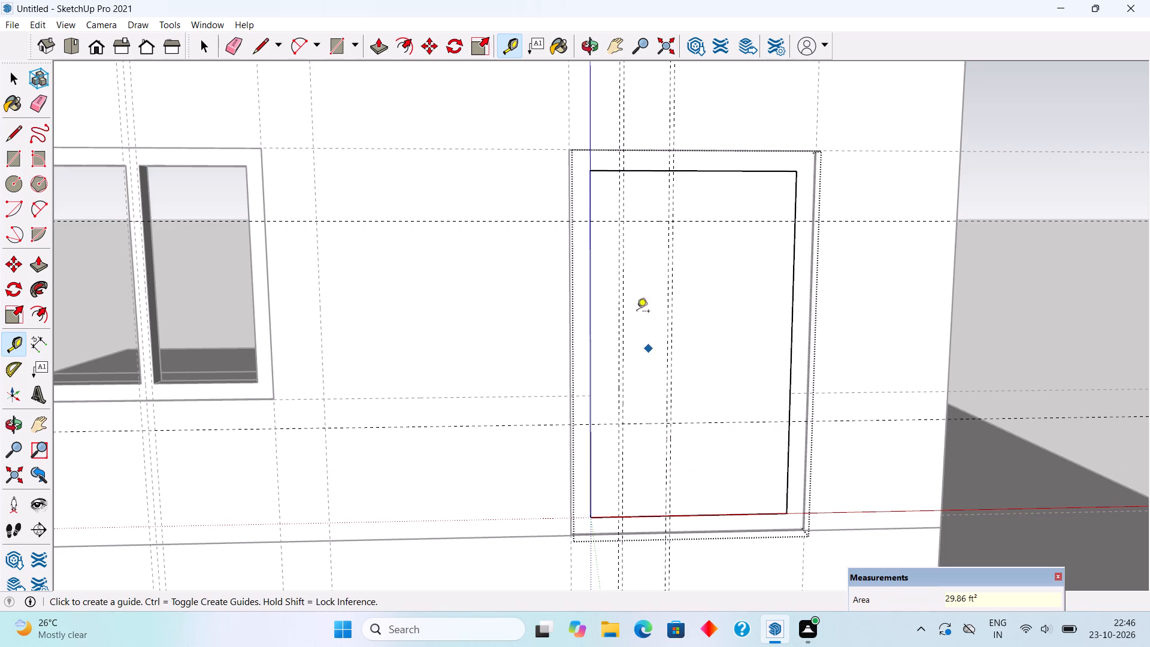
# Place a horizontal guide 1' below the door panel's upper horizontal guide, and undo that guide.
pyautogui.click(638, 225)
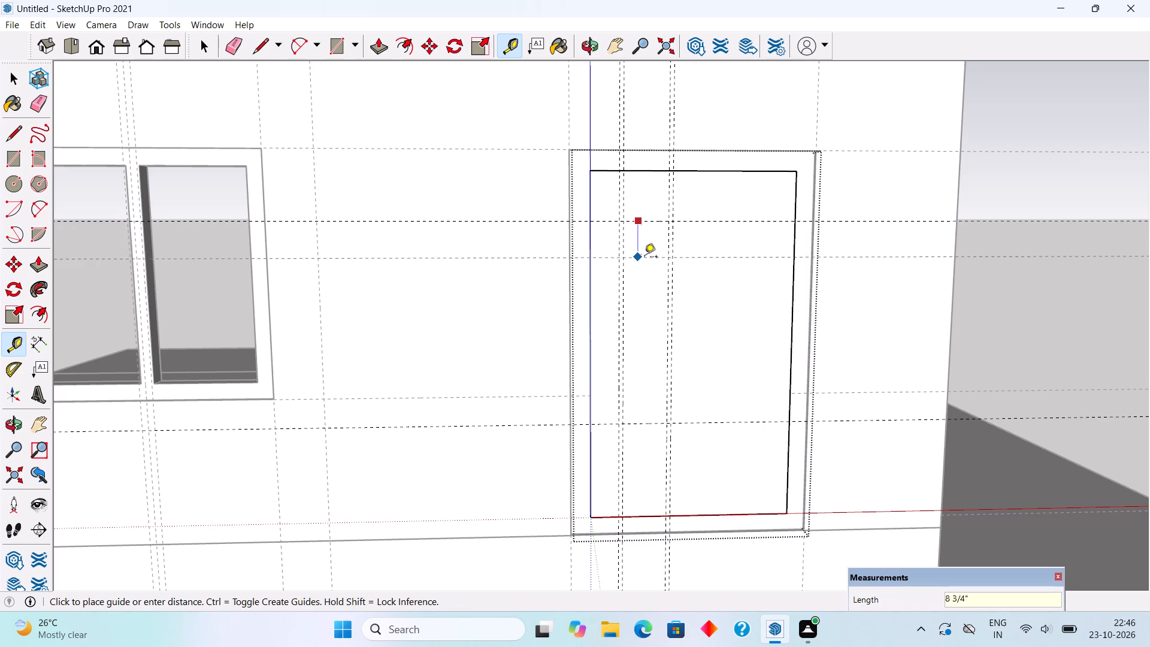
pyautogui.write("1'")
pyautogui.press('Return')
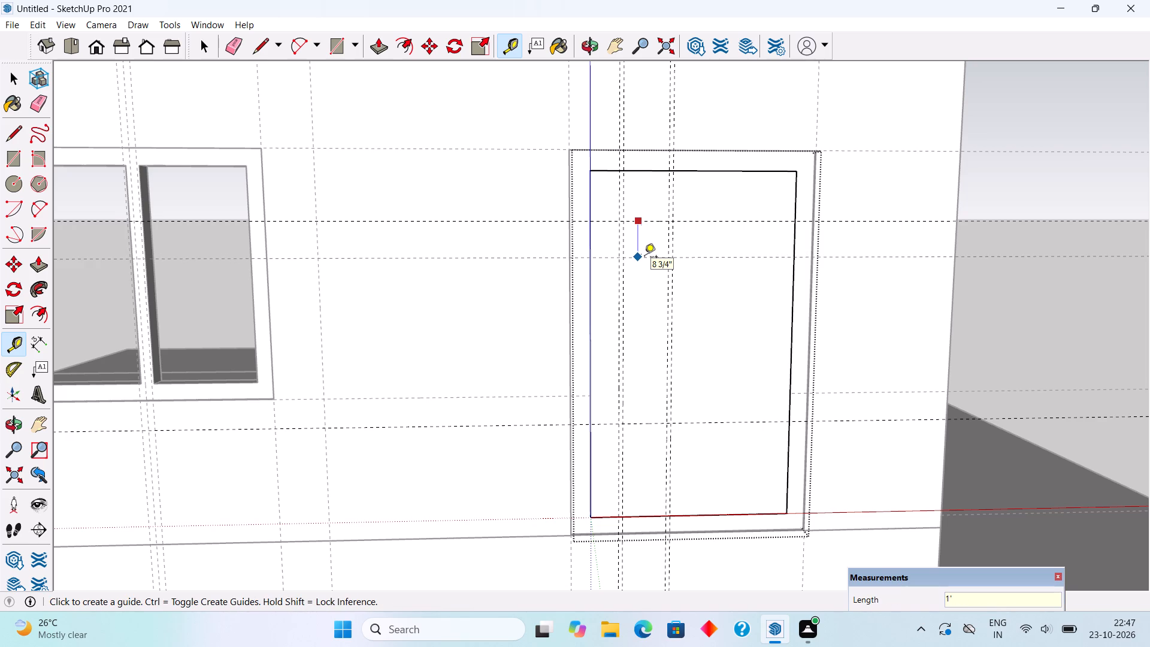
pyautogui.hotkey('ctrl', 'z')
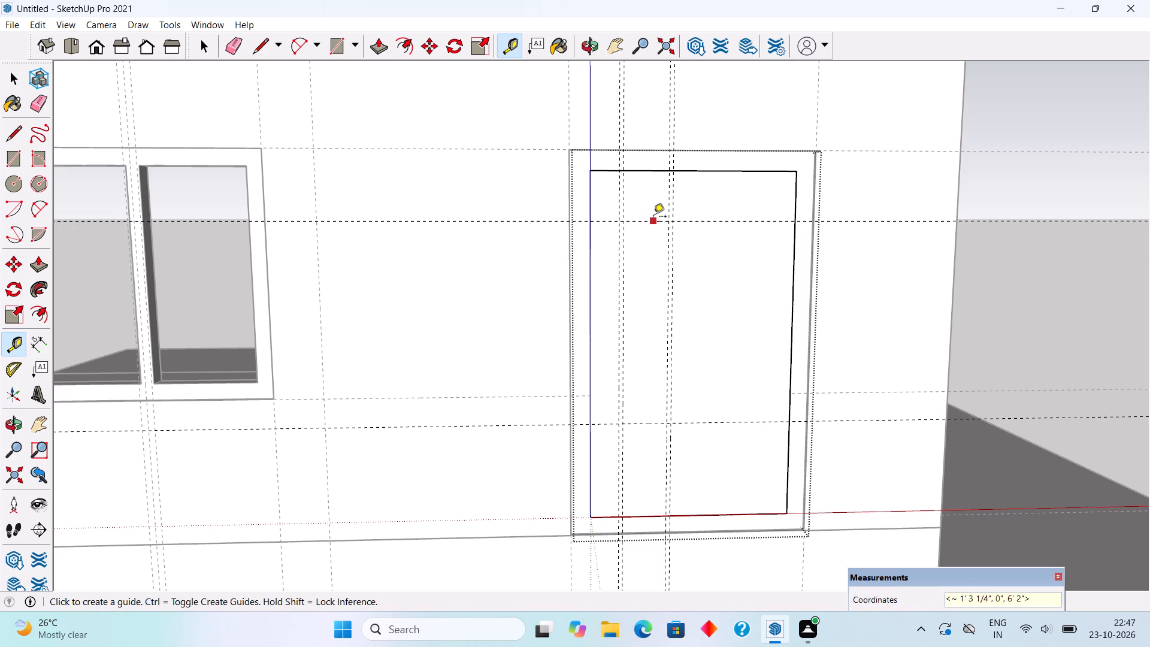
# Place a horizontal guide 1.5' below the door panel's upper horizontal guide, and another 1" below that.
pyautogui.click(653, 219)
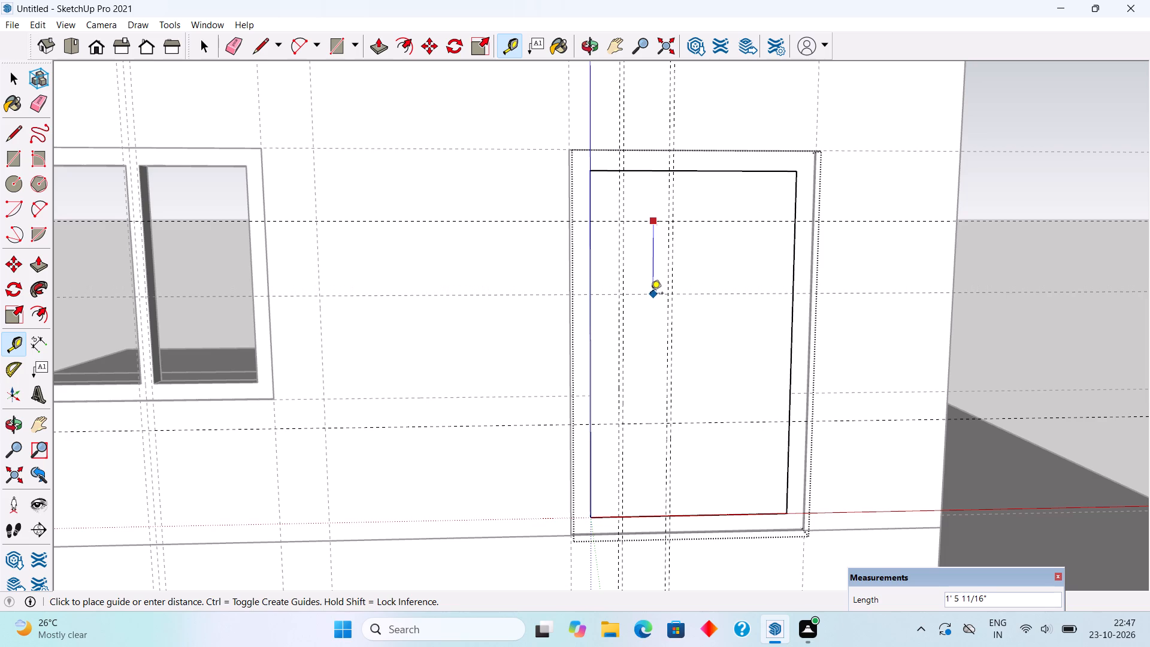
pyautogui.write('1.')
pyautogui.write("5'")
pyautogui.press('Return')
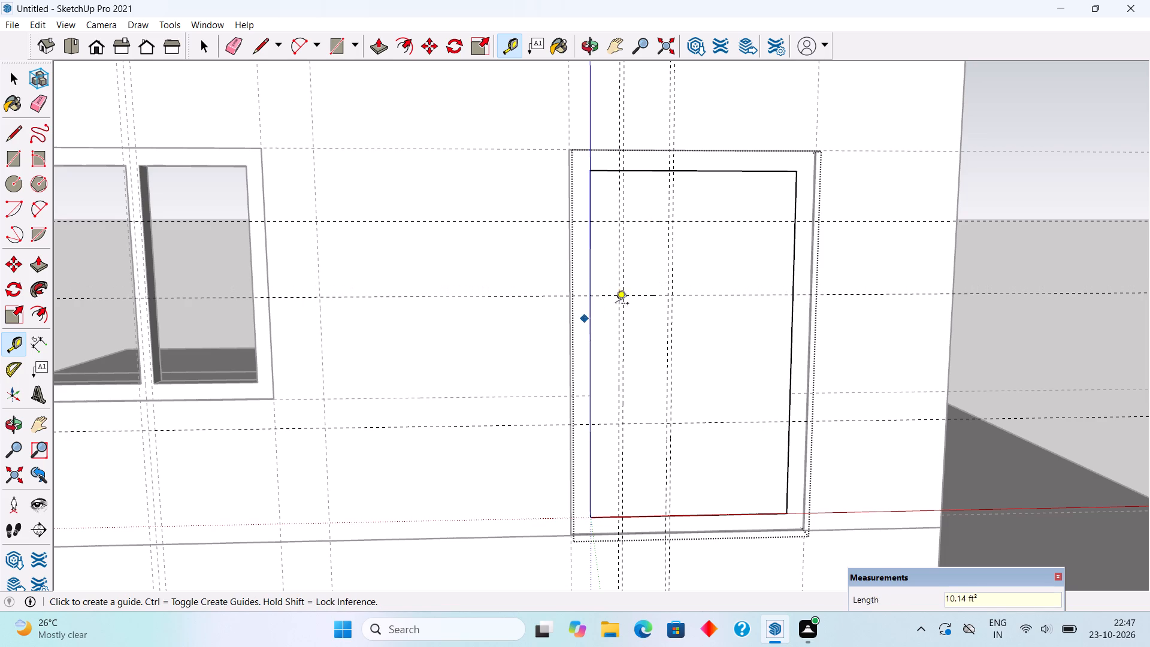
pyautogui.click(652, 295)
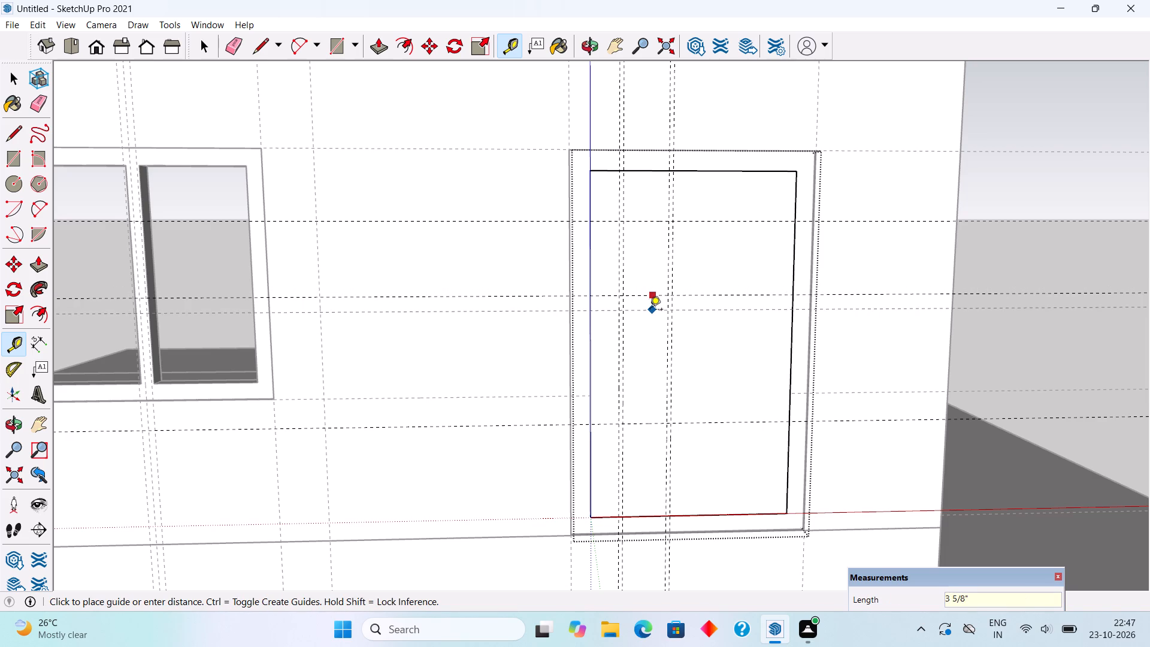
pyautogui.write('1"')
pyautogui.press('Return')
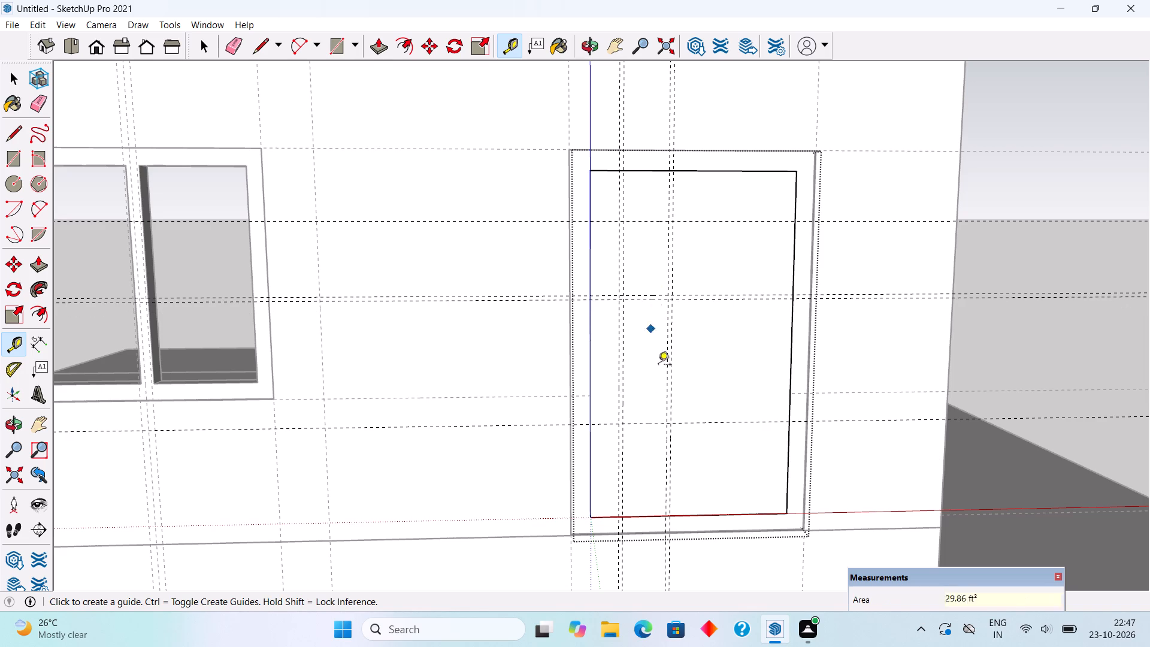
# Place horizontal guides 1" above the door panel's lower guide and 1" above its upper guide.
pyautogui.click(653, 425)
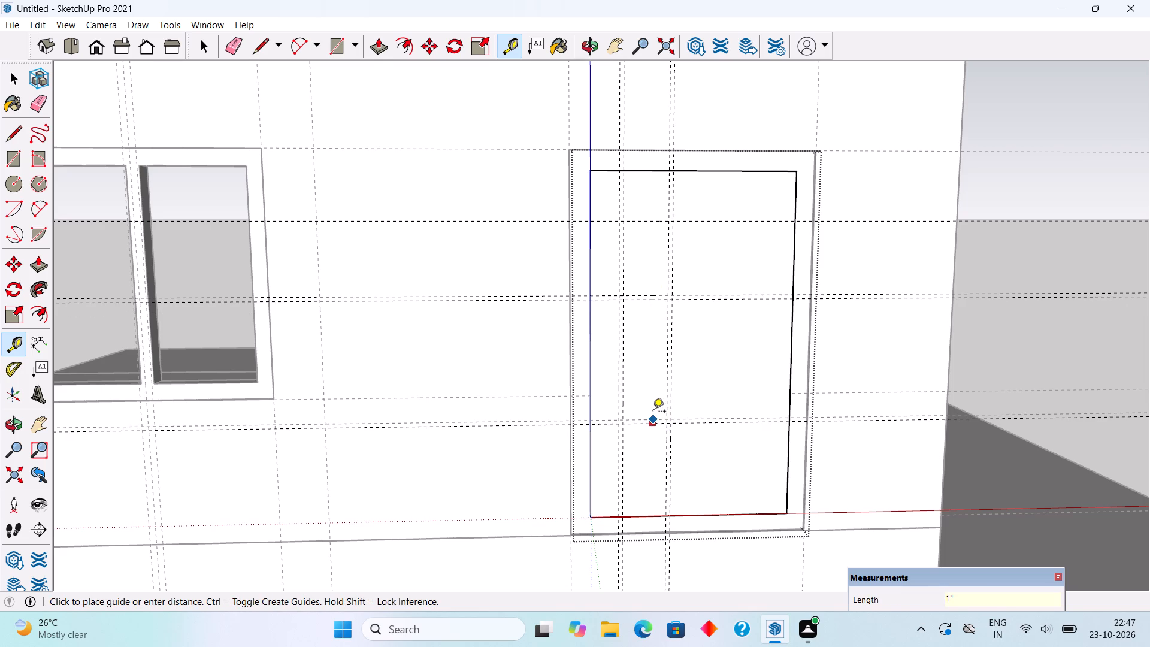
pyautogui.write('1"')
pyautogui.press('Return')
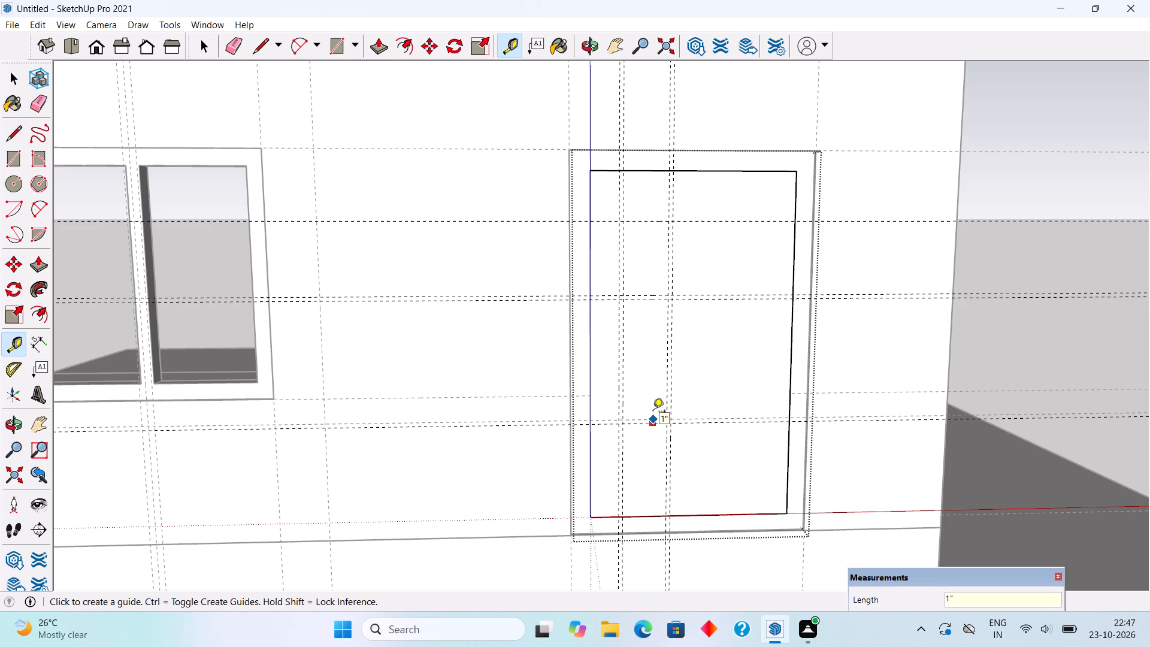
pyautogui.click(647, 220)
pyautogui.write('1"')
pyautogui.press('Return')
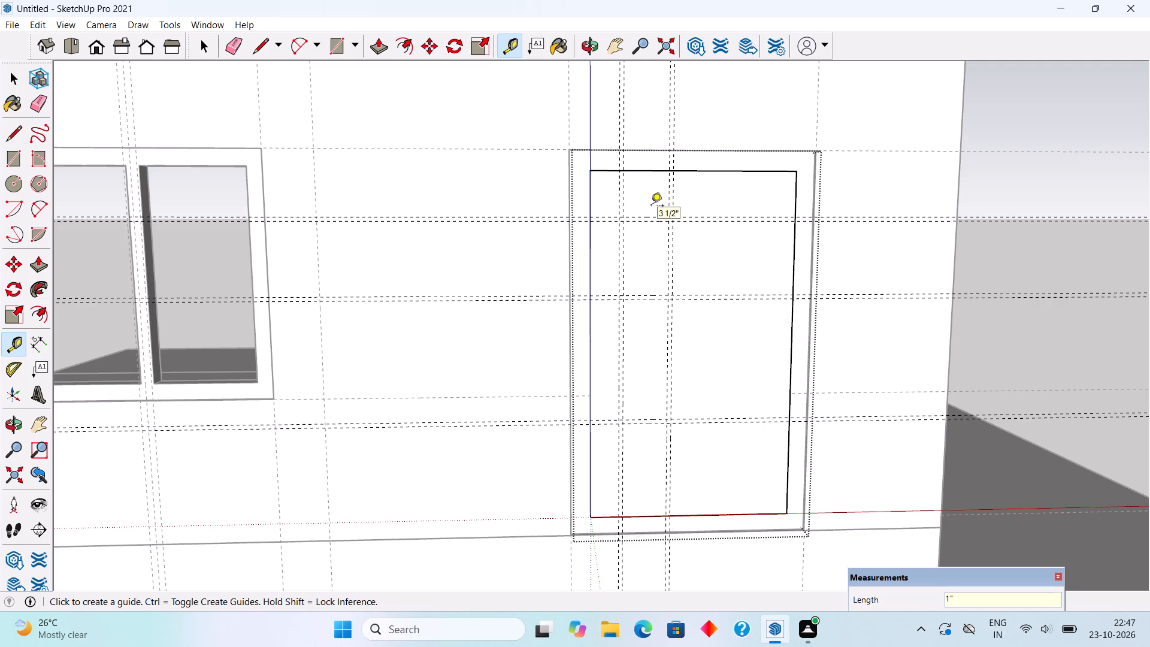
# Draw two nested rectangles on the door panel at the guide intersections: outer 4' 3" by 1' 1", inner 4' 1" by 11".
pyautogui.press('r')
pyautogui.scroll(2, 617, 217)
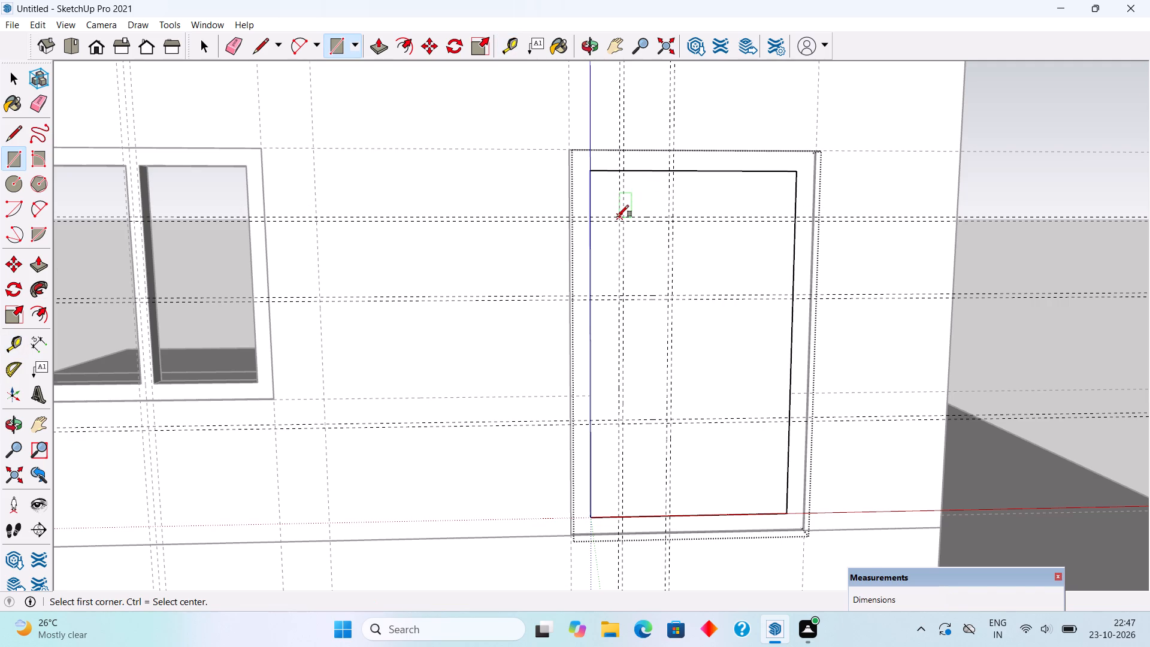
pyautogui.scroll(3, 617, 217)
pyautogui.click(623, 216)
pyautogui.scroll(-5, 627, 293)
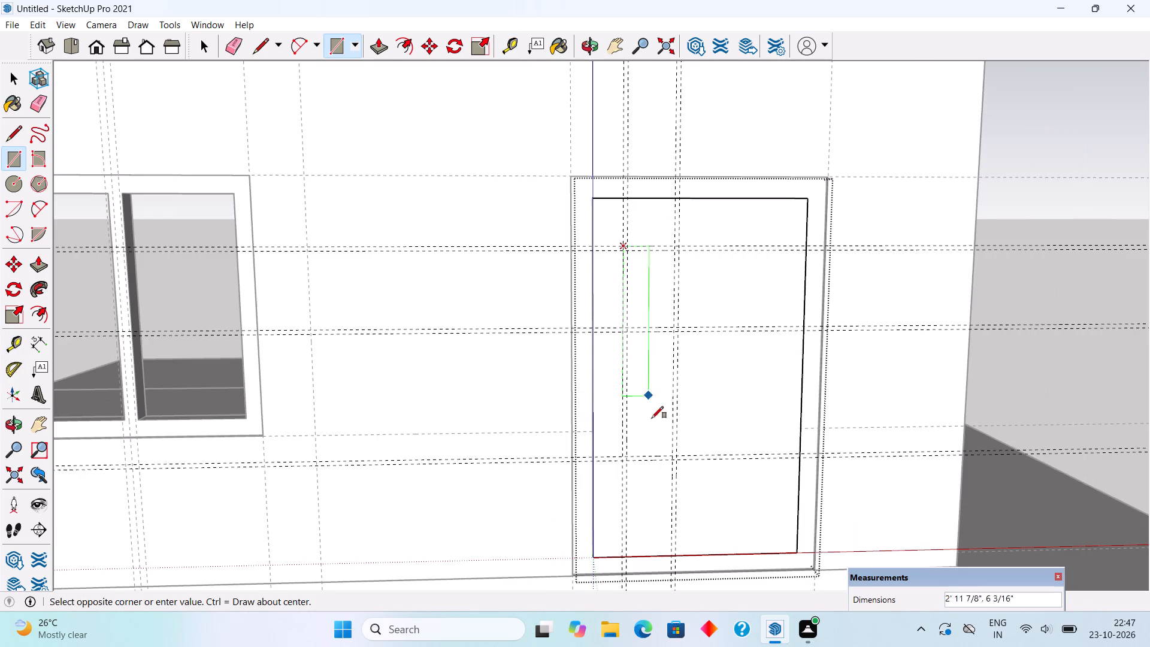
pyautogui.scroll(3, 664, 467)
pyautogui.click(682, 458)
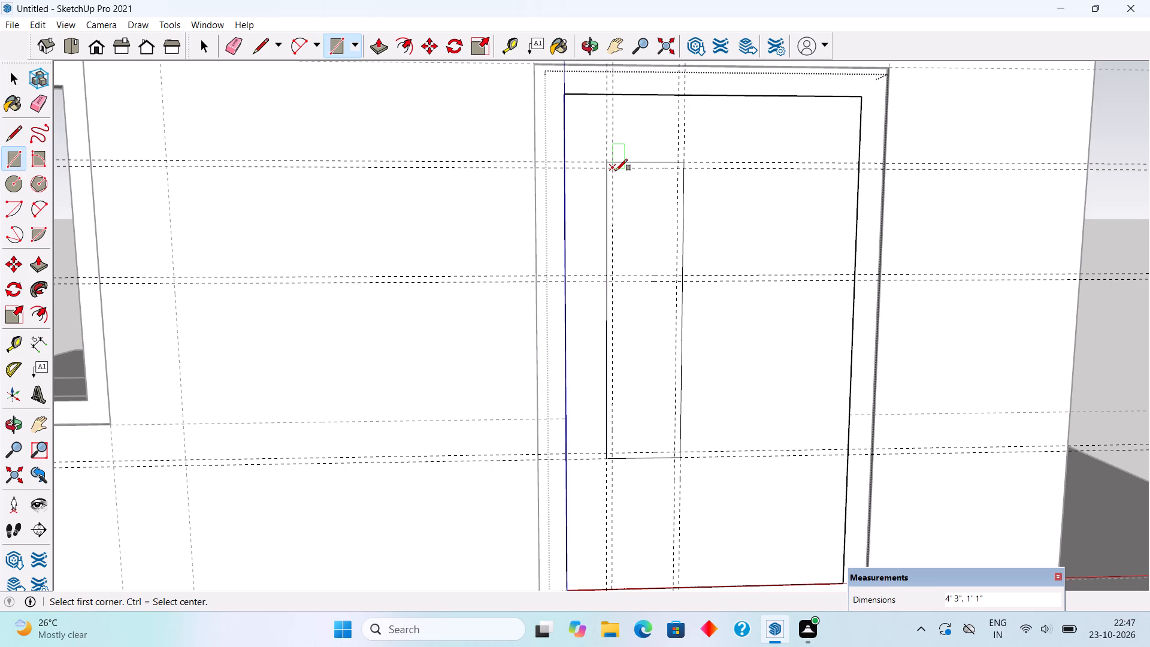
pyautogui.click(616, 171)
pyautogui.click(674, 452)
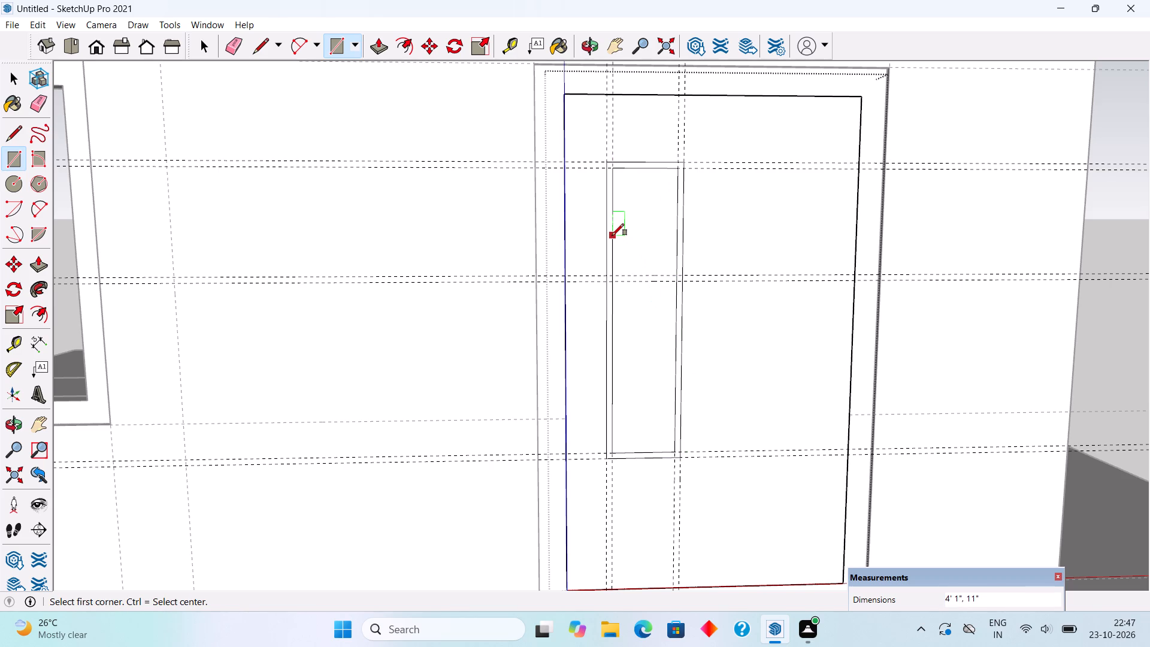
# Draw two 11" lines across the inner rectangle along the middle guide pair, and erase the short side edges between them.
pyautogui.press('l')
pyautogui.scroll(3, 615, 261)
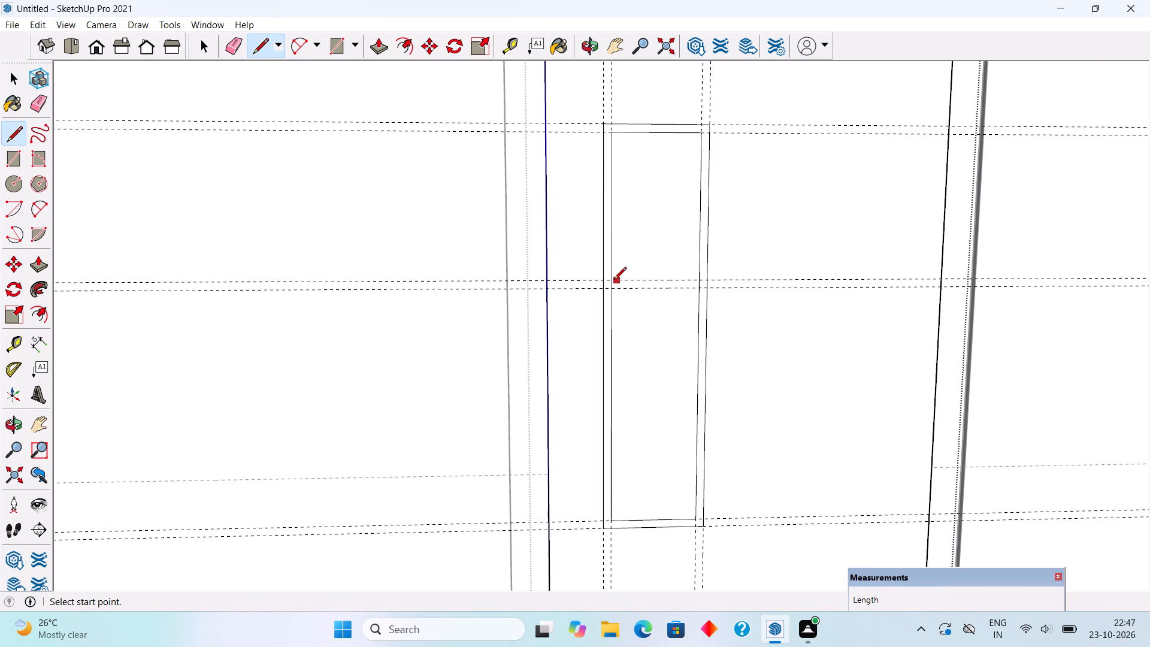
pyautogui.click(614, 280)
pyautogui.click(700, 283)
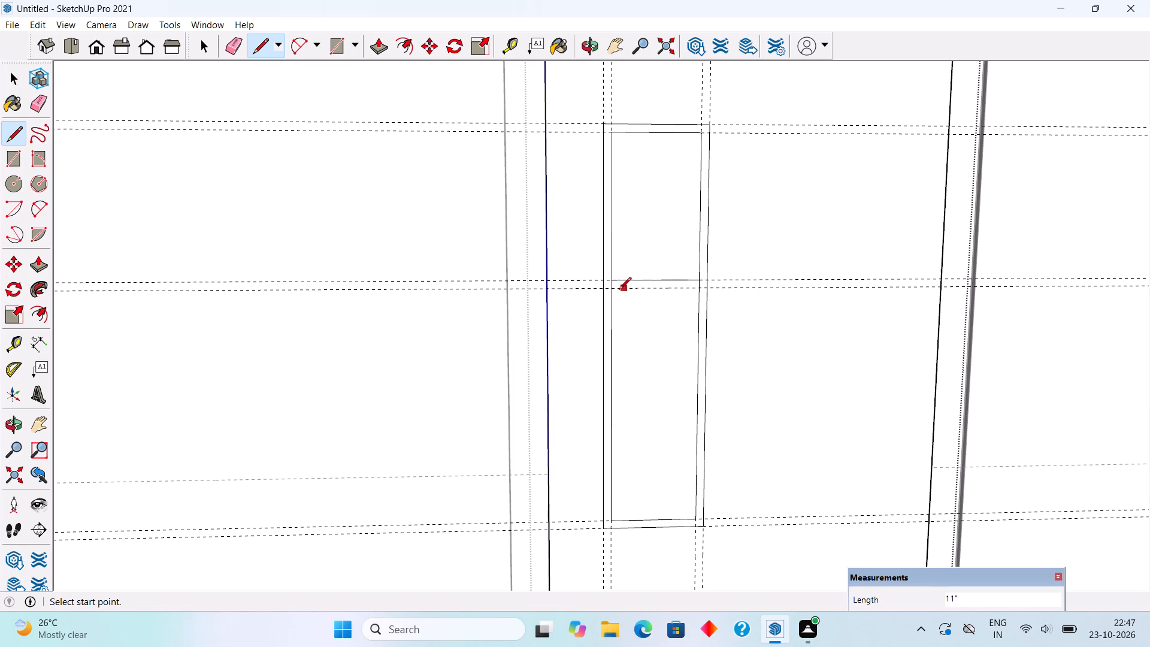
pyautogui.click(614, 292)
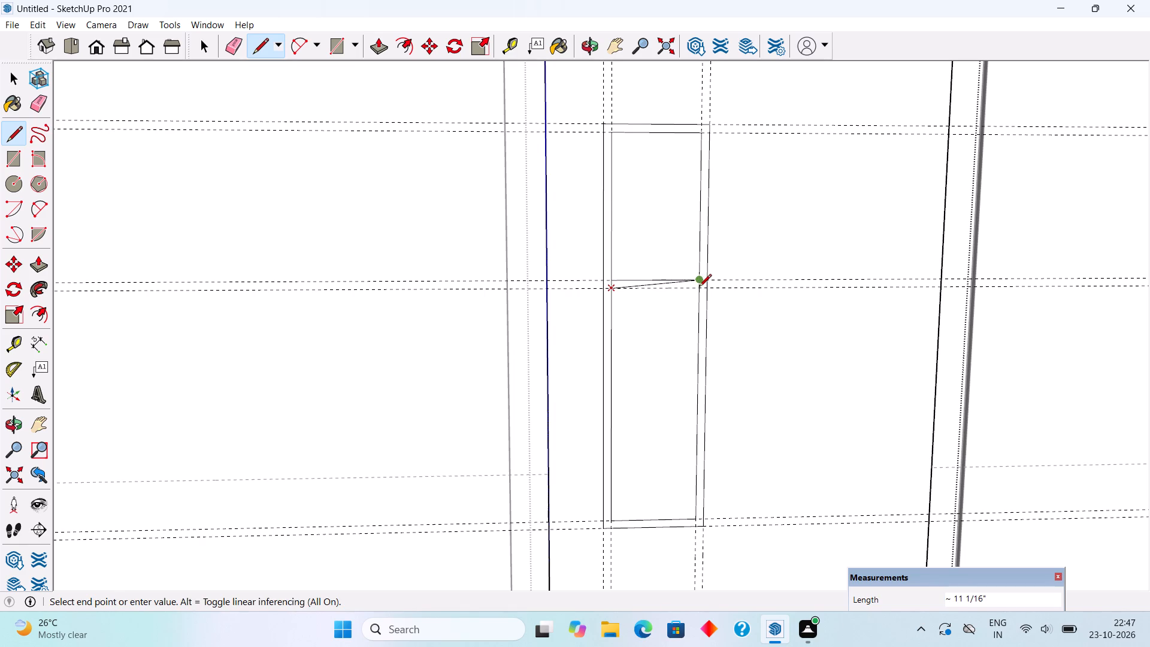
pyautogui.click(699, 291)
pyautogui.press('e')
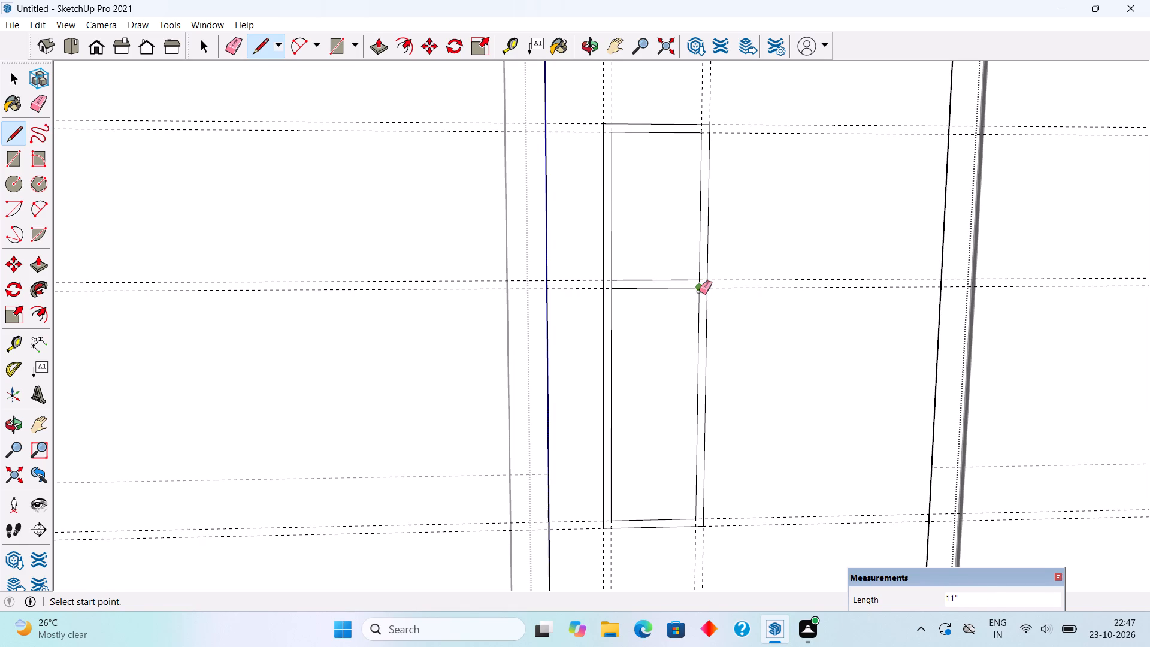
pyautogui.scroll(5, 698, 285)
pyautogui.click(698, 285)
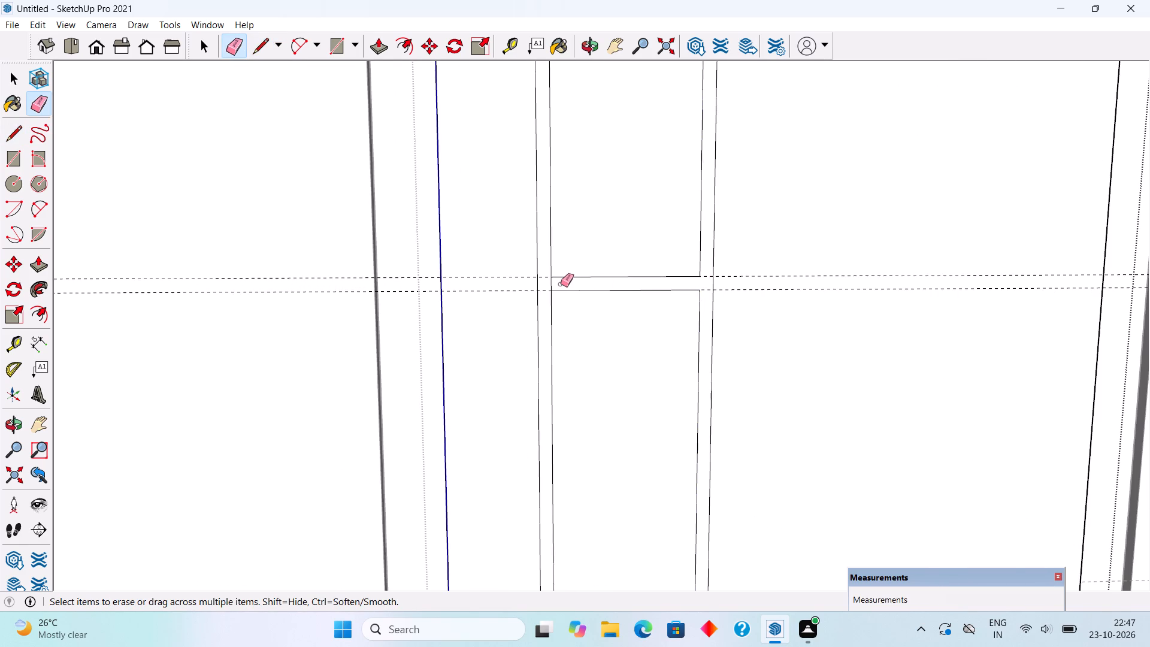
pyautogui.click(553, 285)
pyautogui.click(550, 287)
pyautogui.scroll(-5, 539, 338)
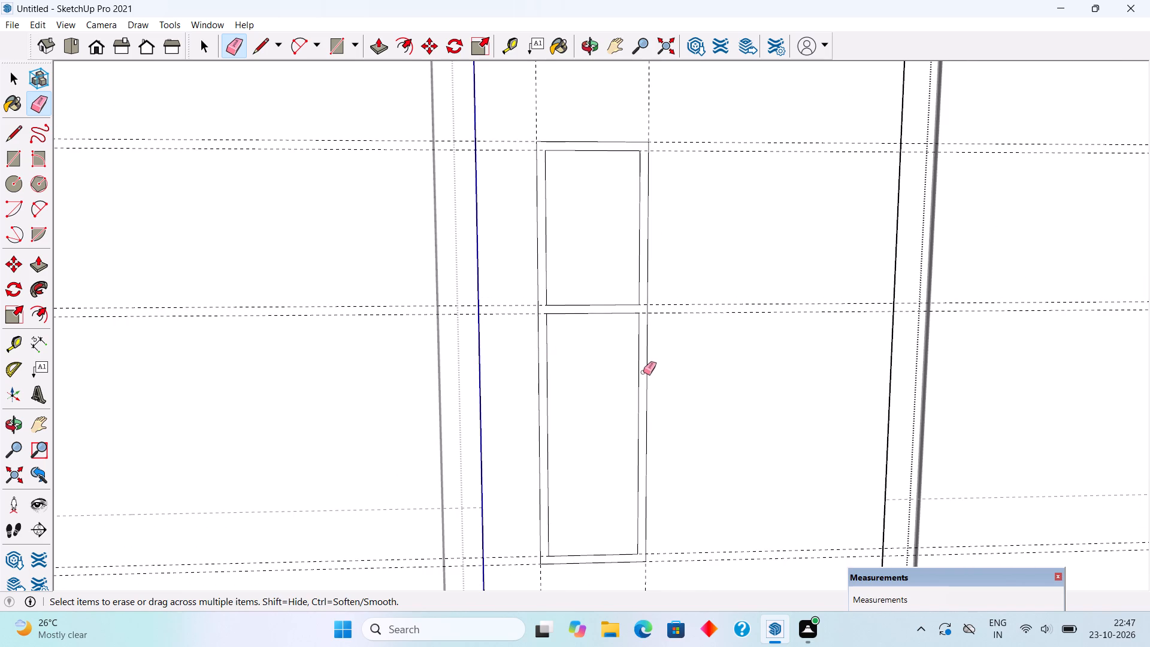
# Push/Pull the narrow frame face around the two door panes by 0.5".
pyautogui.press('space')
pyautogui.scroll(1, 643, 372)
pyautogui.click(643, 372)
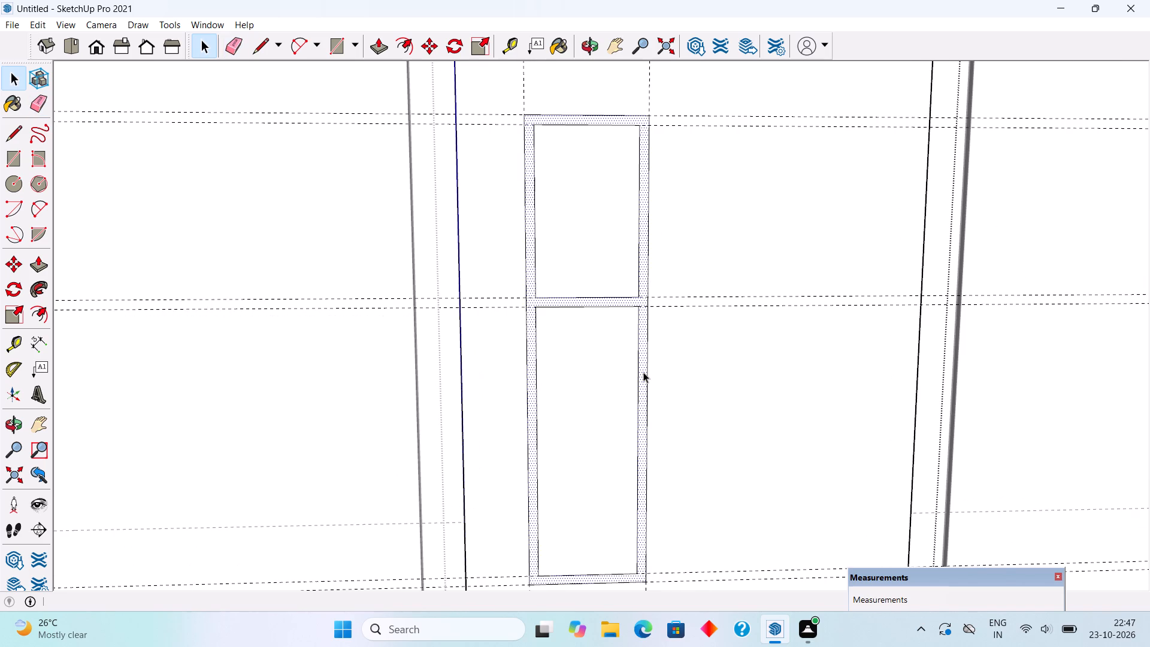
pyautogui.press('p')
pyautogui.click(643, 372)
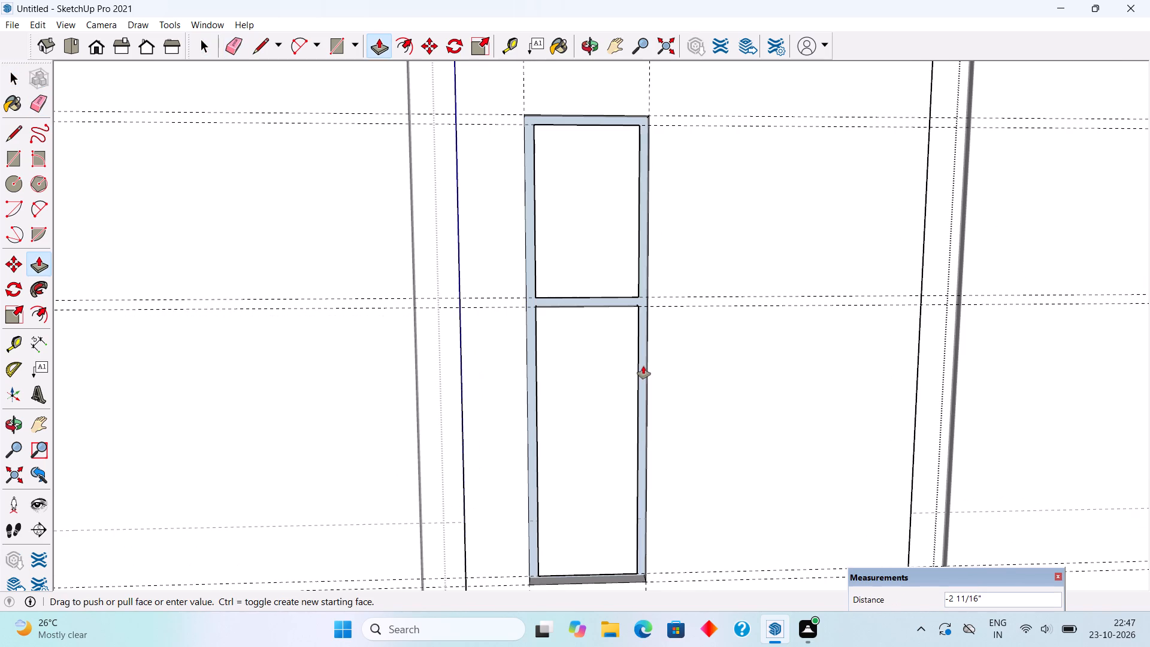
pyautogui.write('.5"')
pyautogui.press('Return')
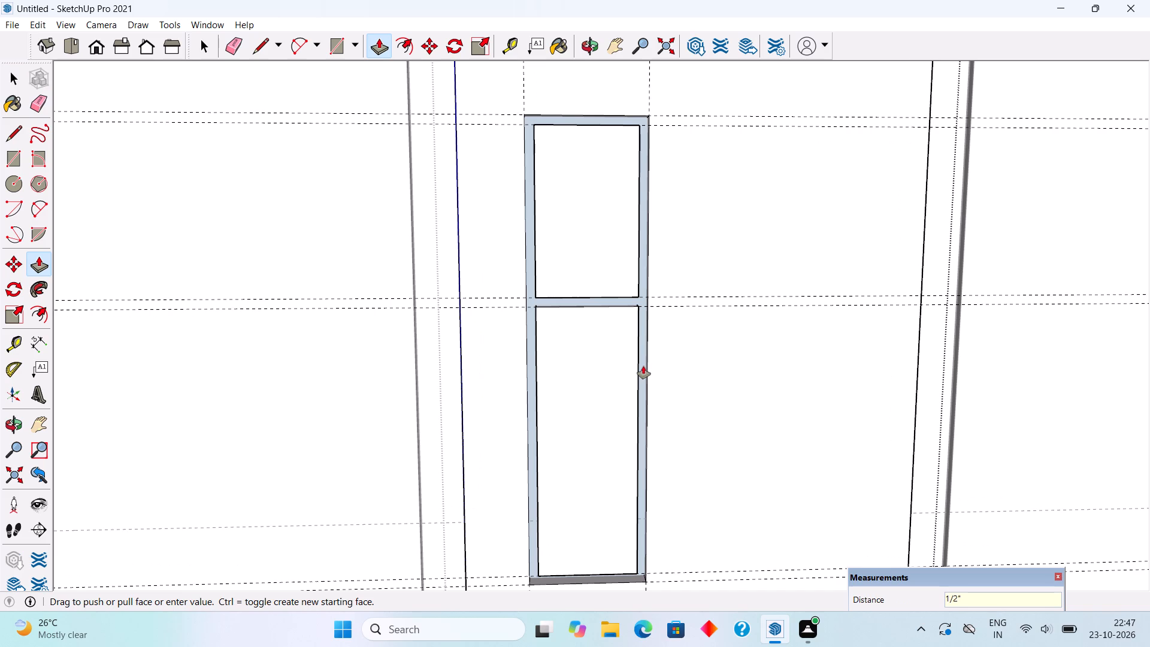
pyautogui.press('space')
# Inspect the door panel's frame detail from an angle and exit the door panel group.
pyautogui.scroll(-13, 622, 373)
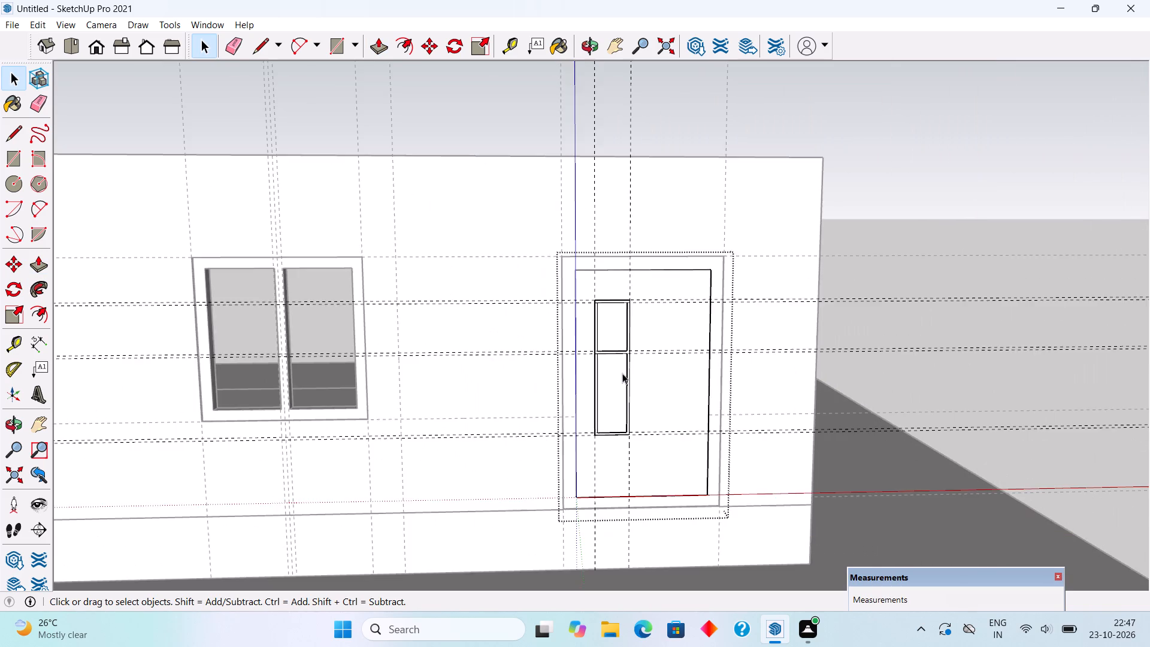
pyautogui.scroll(-2, 621, 389)
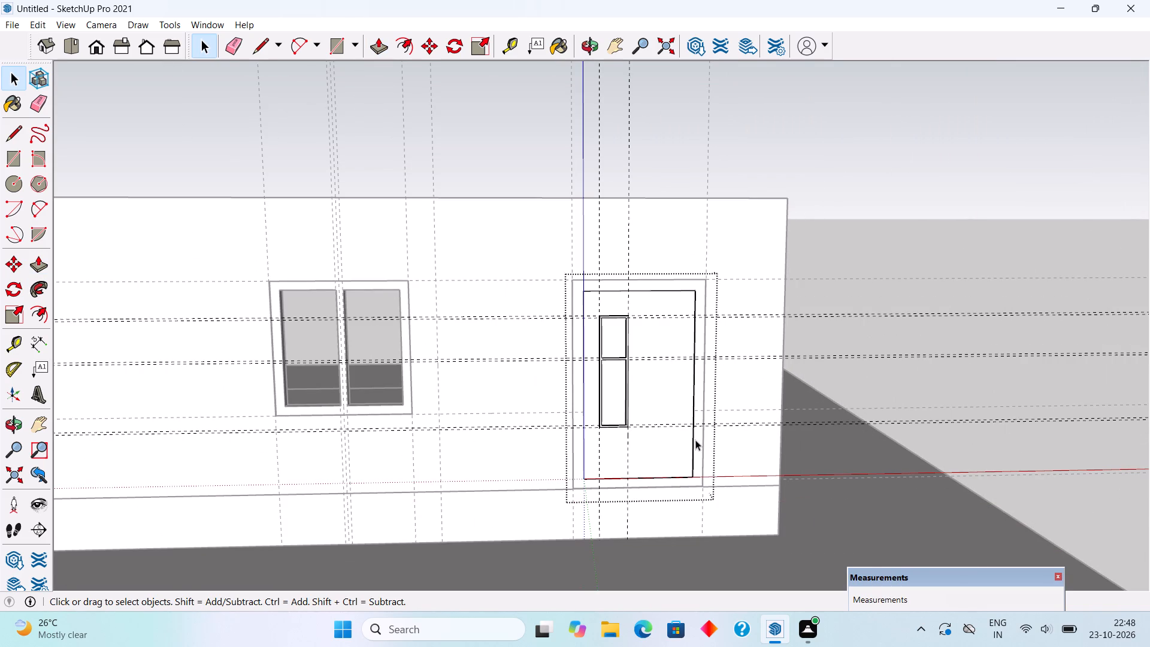
pyautogui.scroll(5, 615, 479)
pyautogui.moveTo(673, 437); pyautogui.dragTo(980, 397, button='middle')
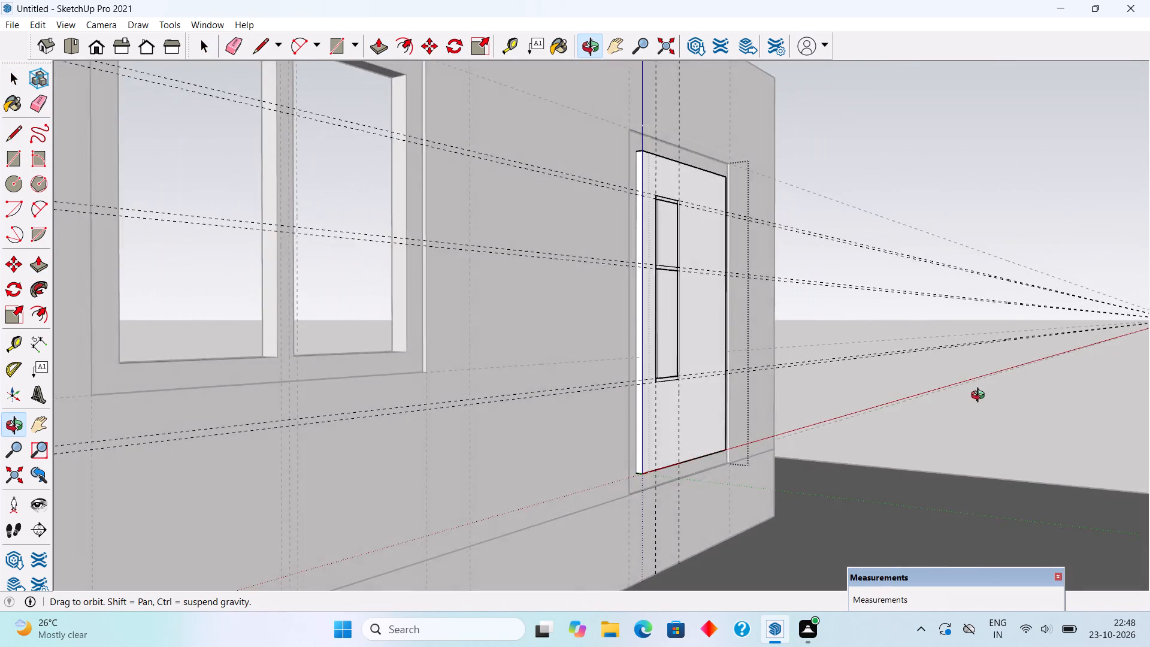
pyautogui.moveTo(980, 397); pyautogui.dragTo(794, 386, button='middle')
pyautogui.scroll(-3, 794, 386)
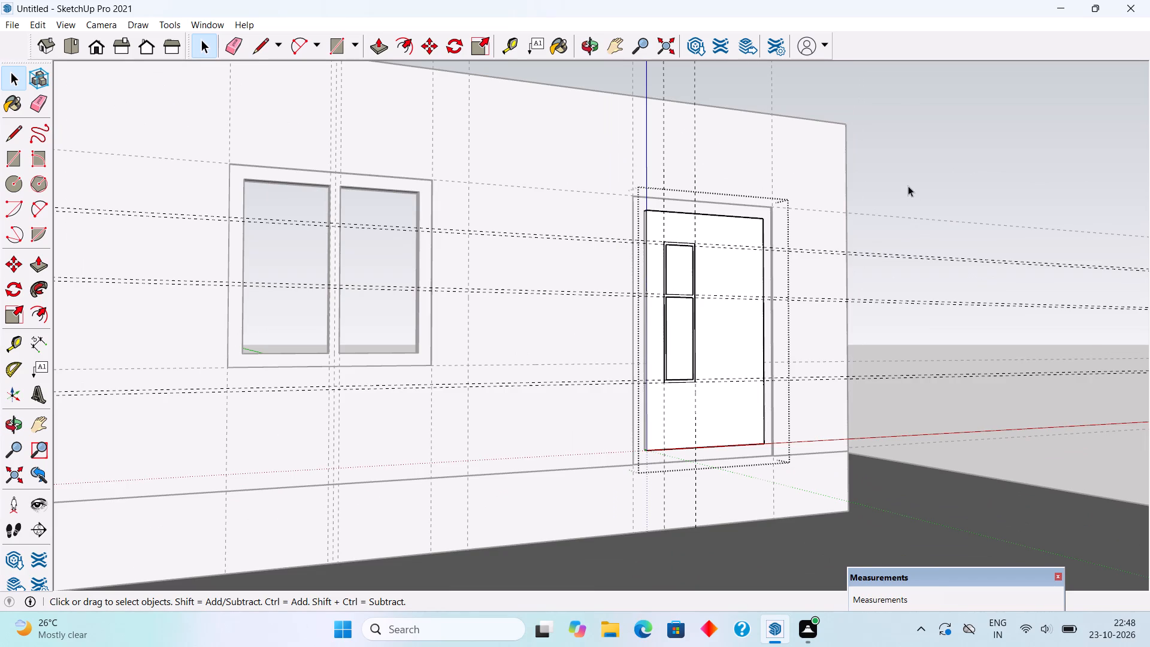
pyautogui.click(908, 186)
# Place a horizontal guide 6" above the door panel's bottom edge.
pyautogui.moveTo(813, 283); pyautogui.dragTo(743, 313, button='middle')
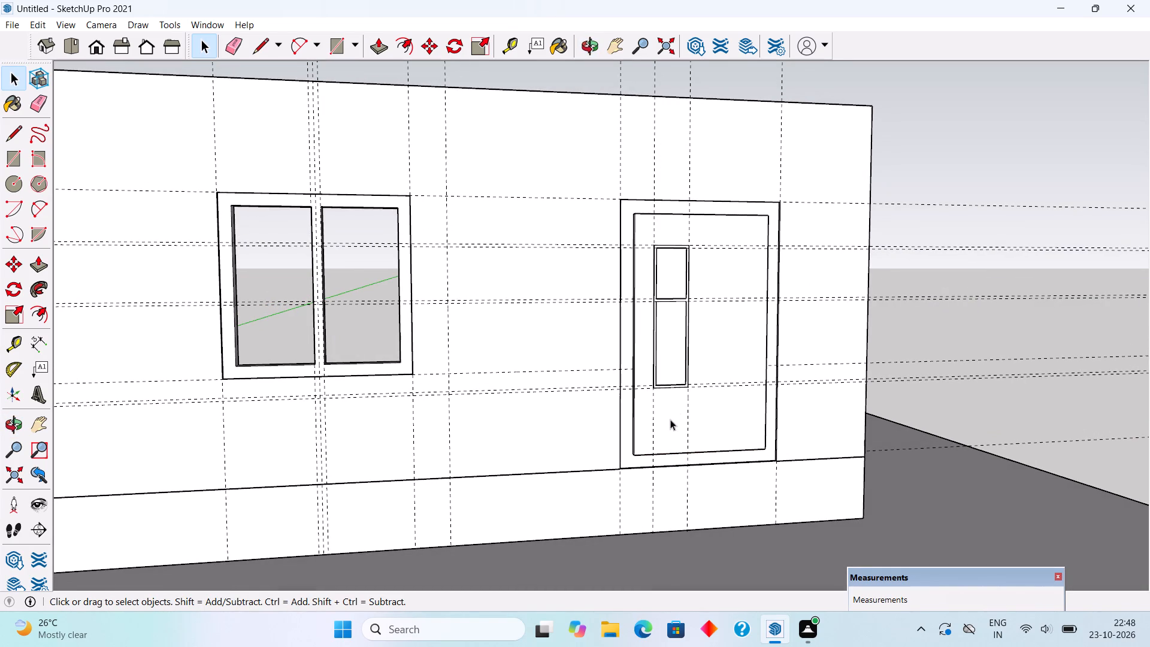
pyautogui.moveTo(666, 426); pyautogui.dragTo(647, 352, button='middle')
pyautogui.scroll(2, 668, 401)
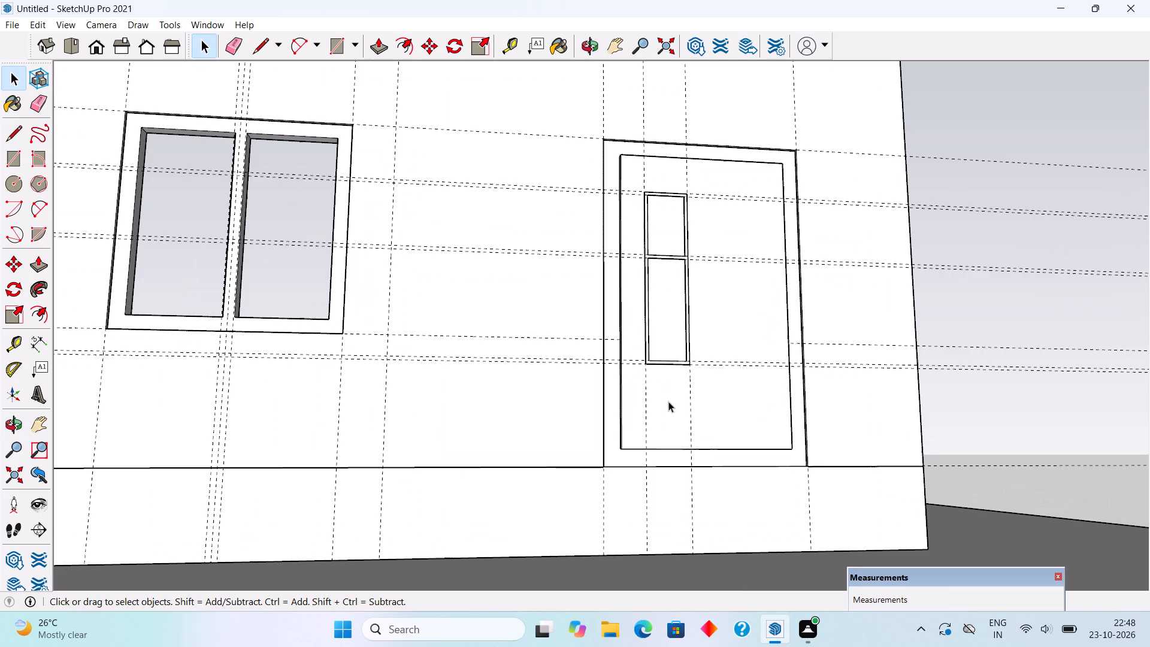
pyautogui.scroll(2, 674, 399)
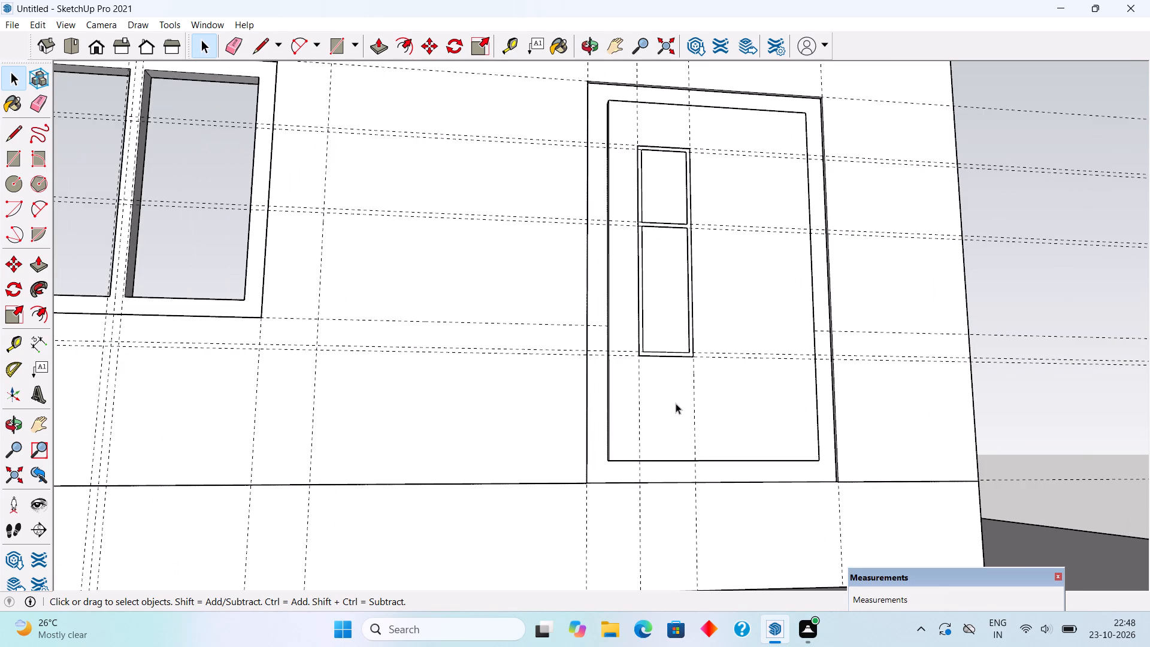
pyautogui.press('t')
pyautogui.click(672, 462)
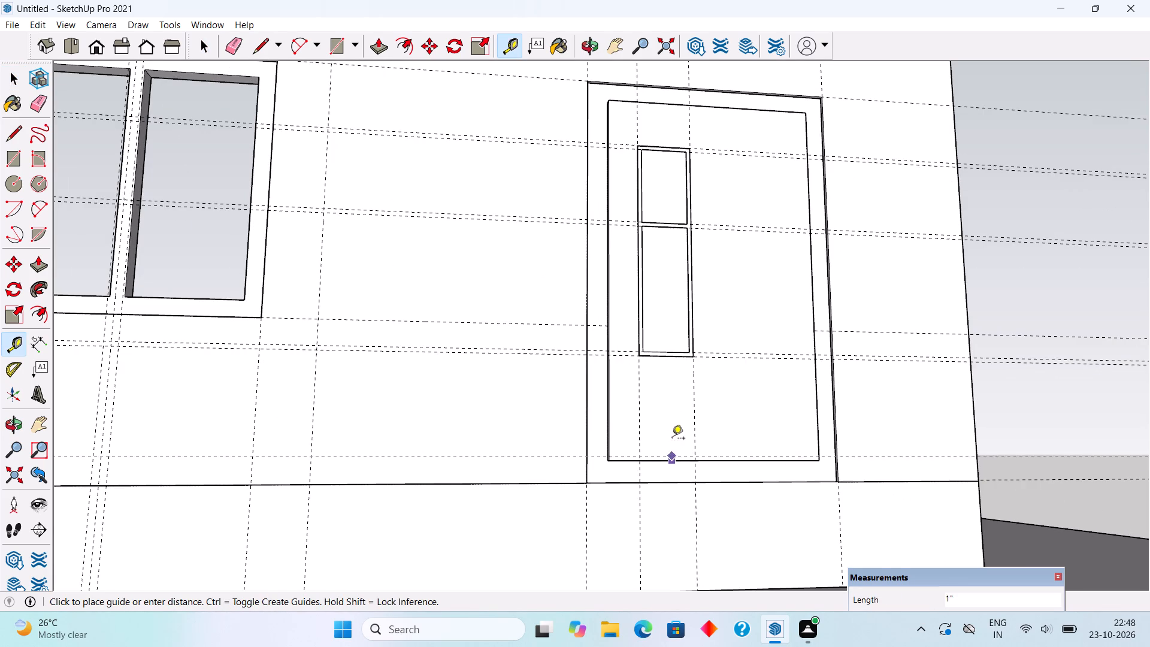
pyautogui.press('6')
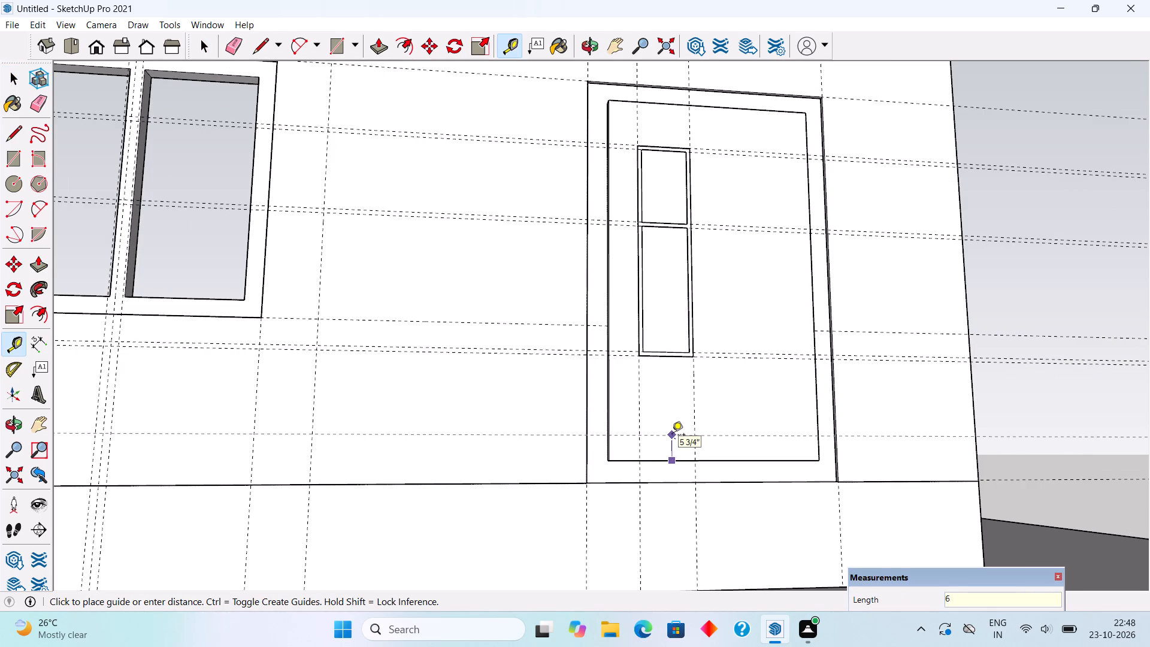
pyautogui.hotkey('shift', '"')
pyautogui.press('Return')
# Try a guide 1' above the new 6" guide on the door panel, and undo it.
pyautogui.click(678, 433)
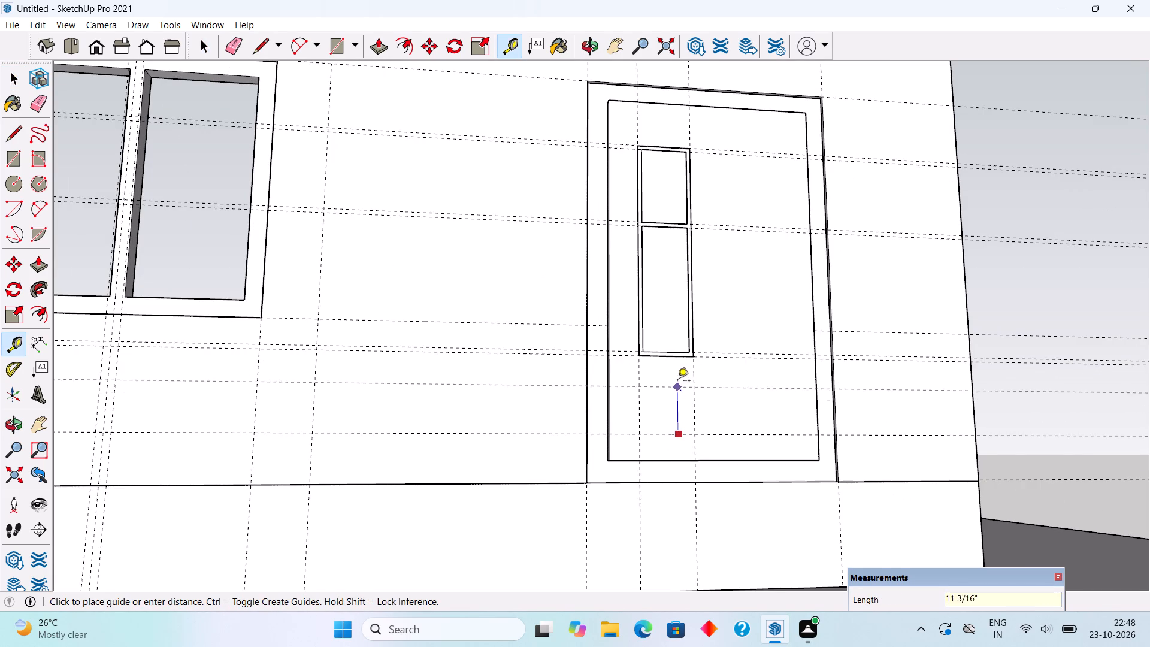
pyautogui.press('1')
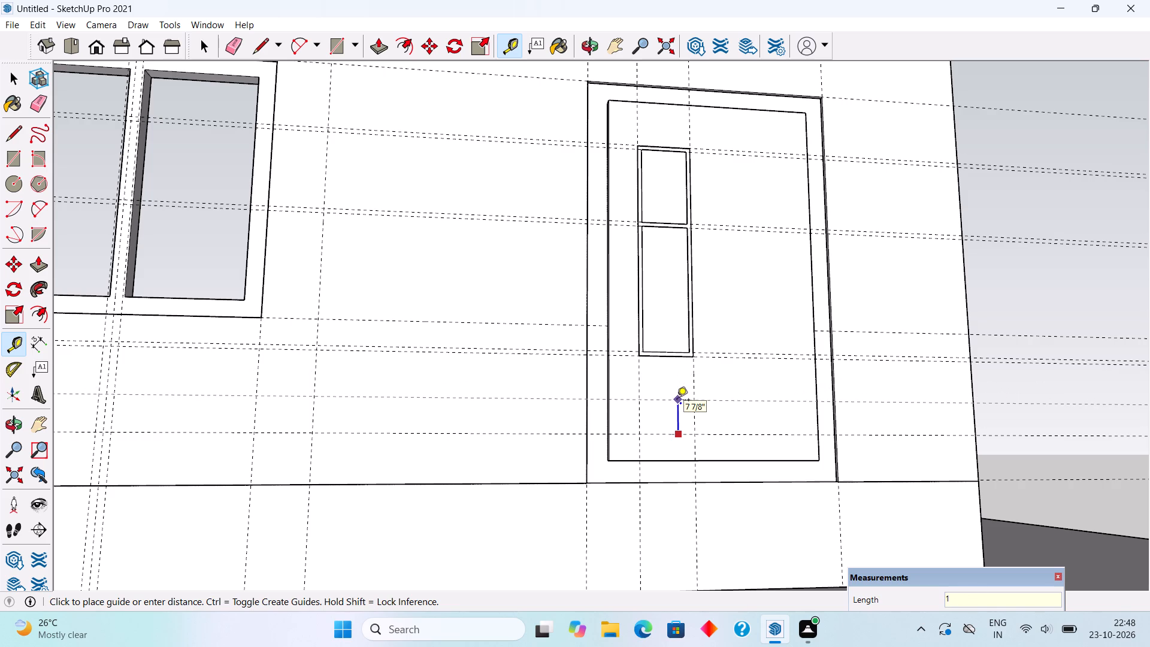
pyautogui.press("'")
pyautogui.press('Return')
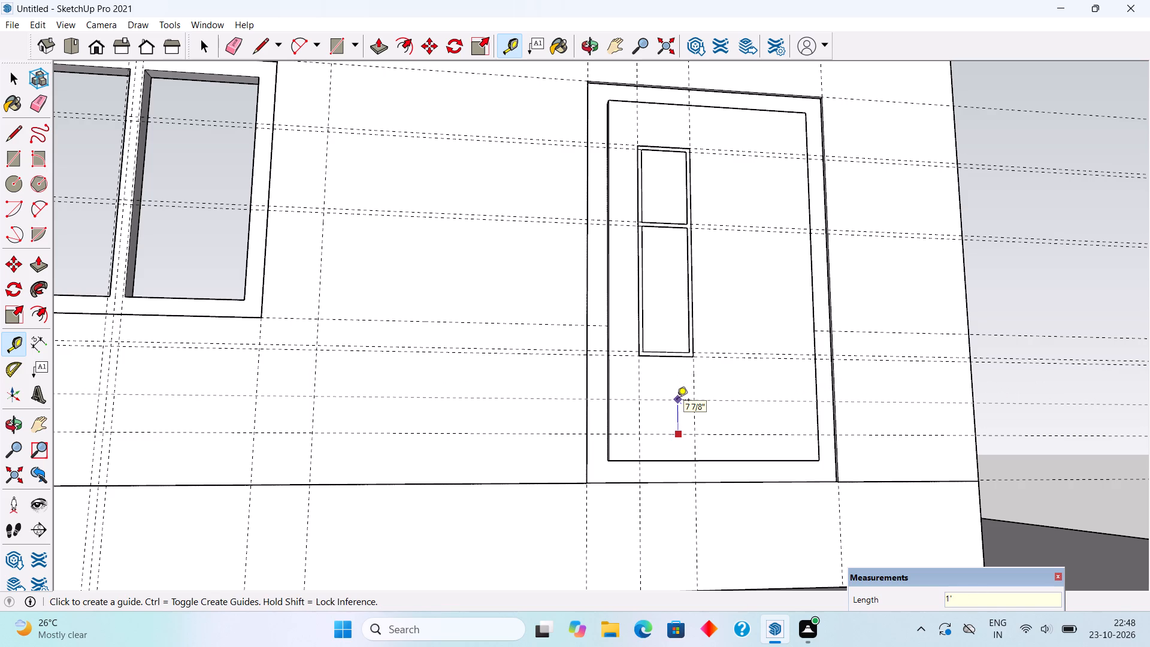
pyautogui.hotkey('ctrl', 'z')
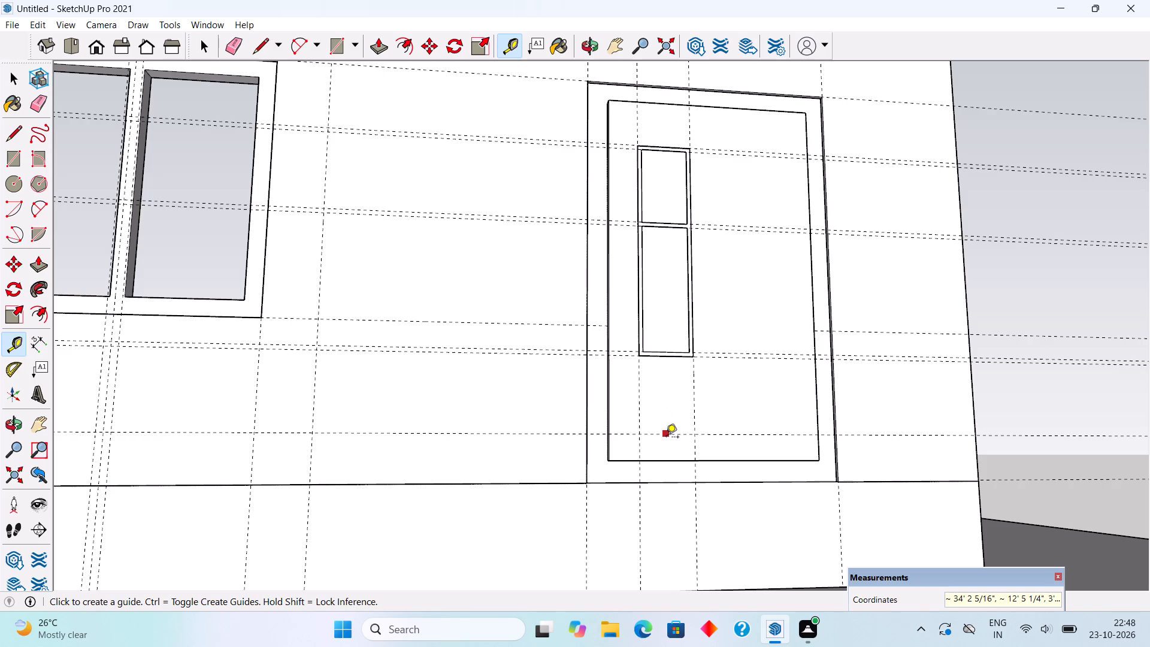
# Add guides offset 1" above the 6" guide and 1" inward from both vertical guides below the door panes.
pyautogui.click(666, 437)
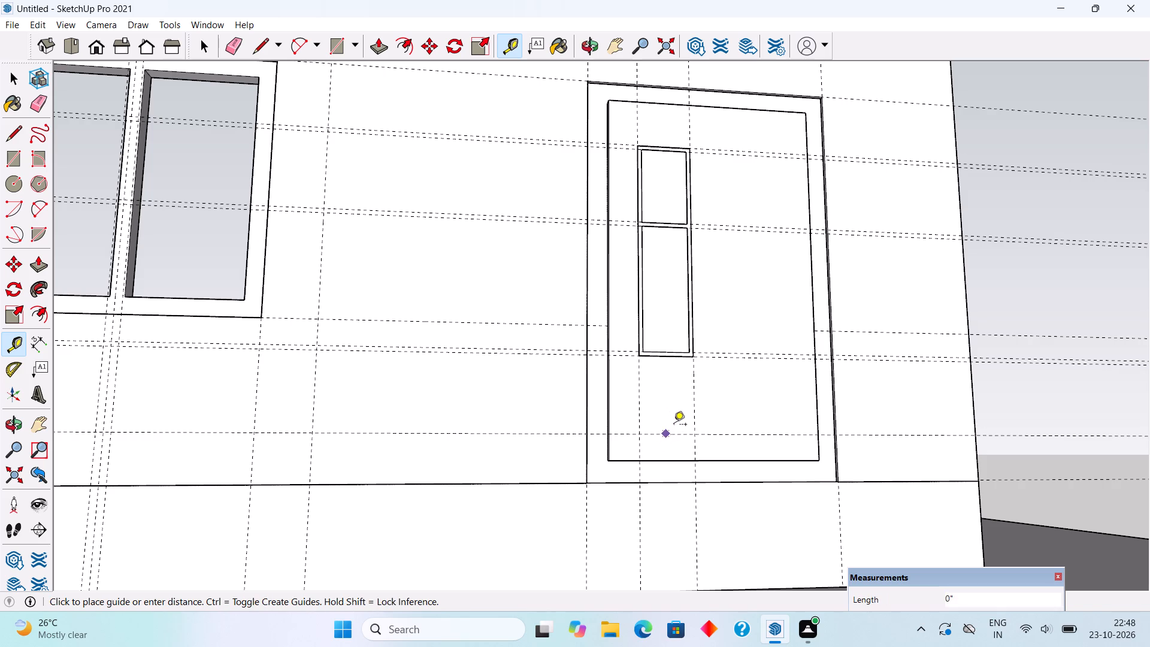
pyautogui.write('1"')
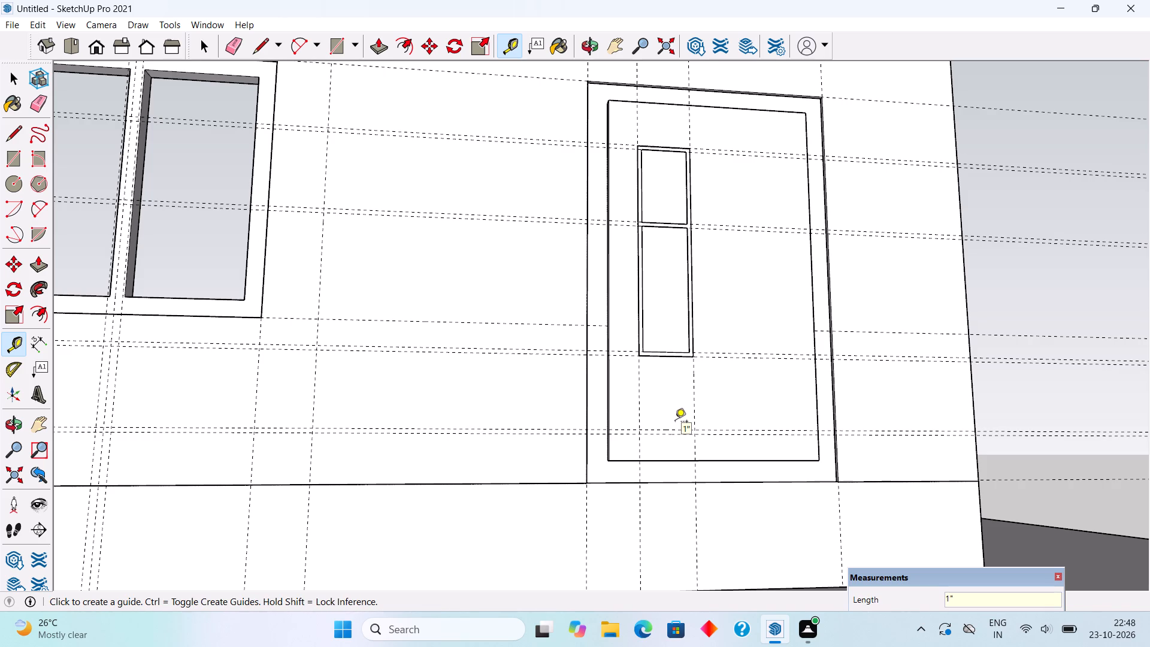
pyautogui.press('Return')
pyautogui.scroll(2, 643, 396)
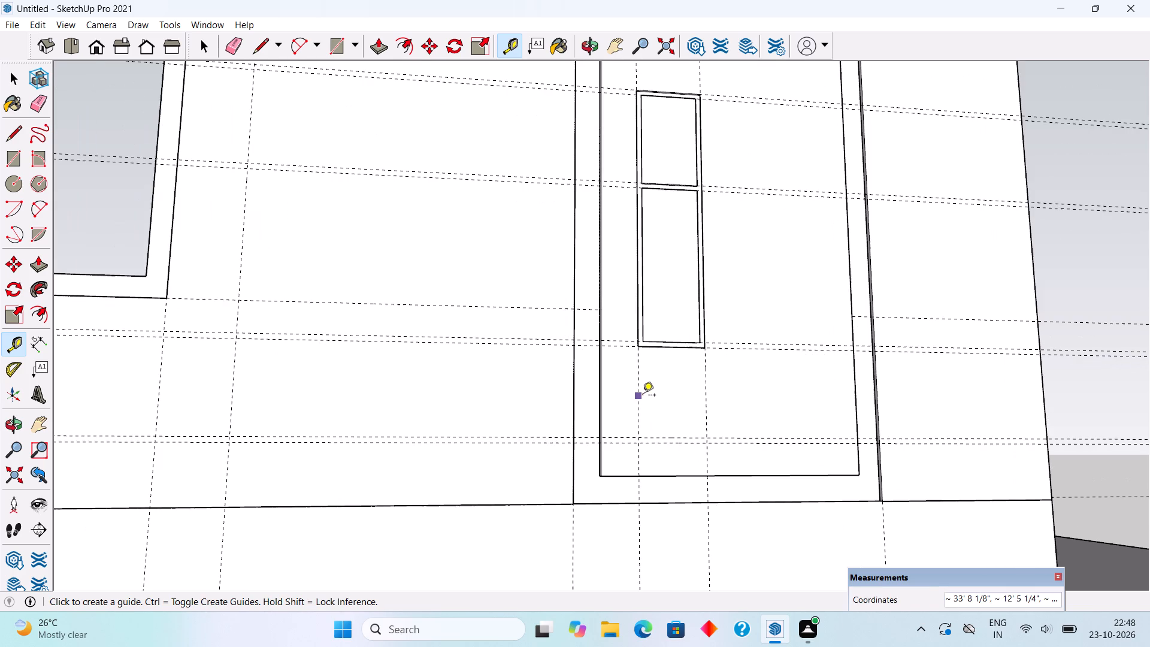
pyautogui.click(643, 396)
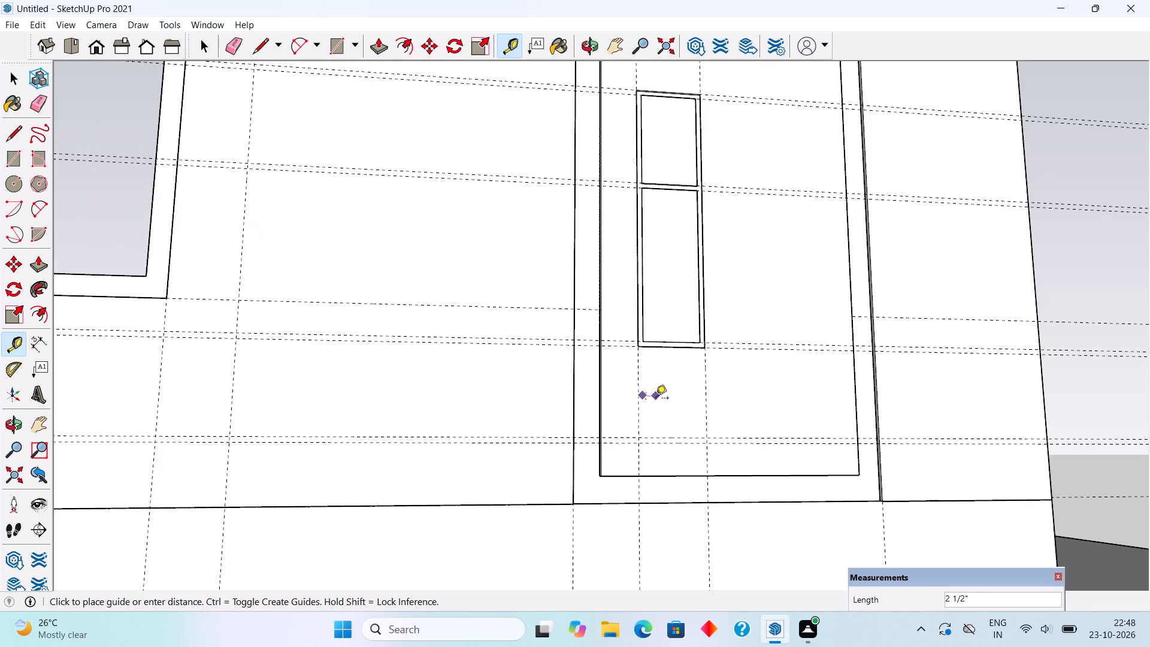
pyautogui.press('t')
pyautogui.click(639, 410)
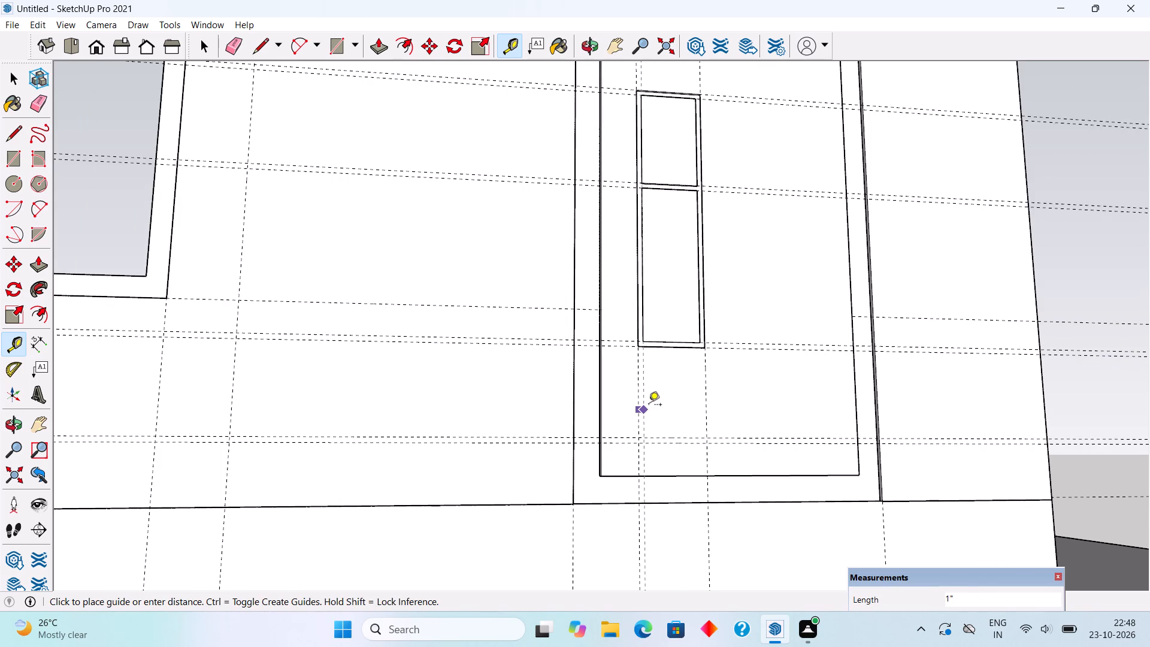
pyautogui.press('1')
pyautogui.hotkey('shift', '"')
pyautogui.press('Return')
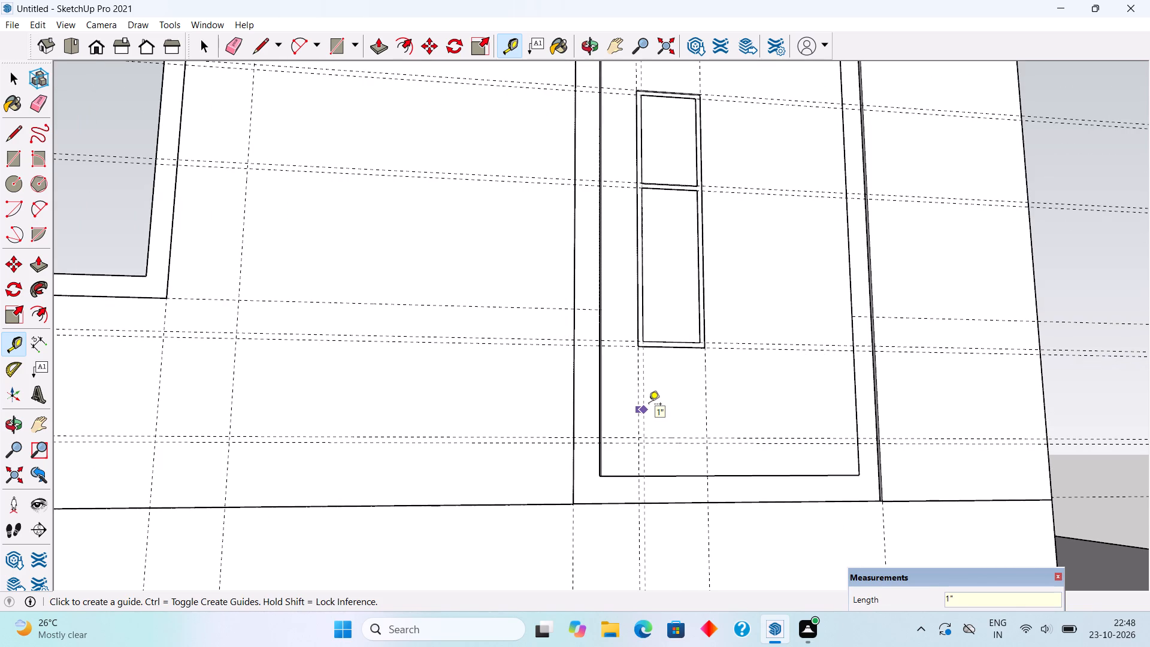
pyautogui.click(703, 385)
pyautogui.write('1"')
pyautogui.press('Return')
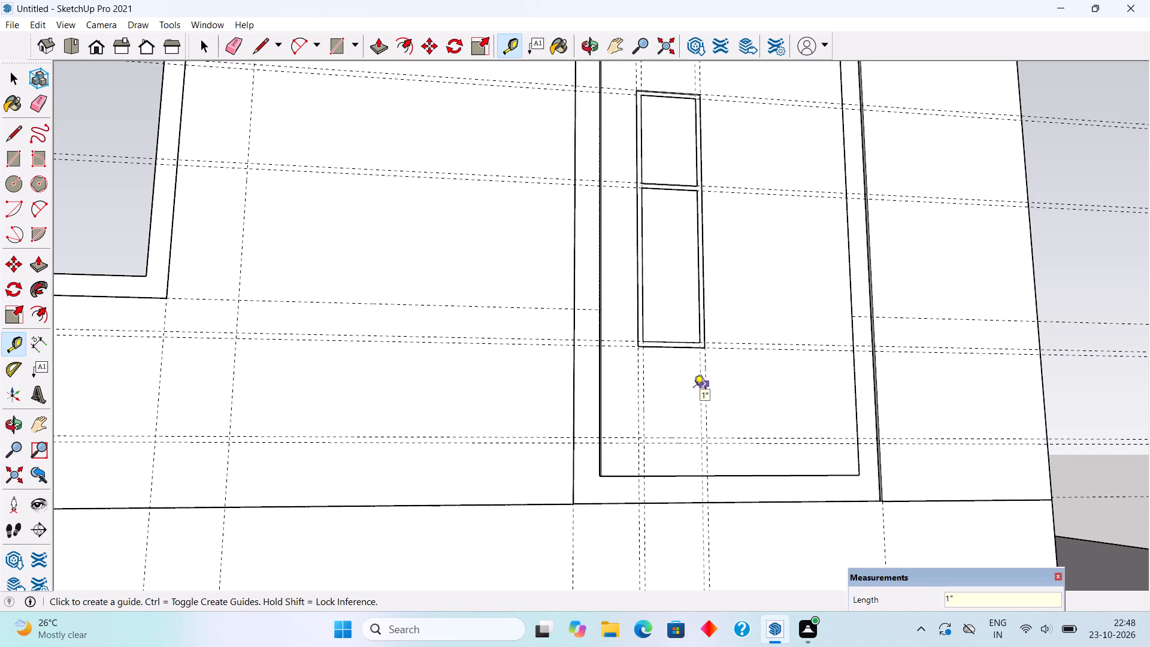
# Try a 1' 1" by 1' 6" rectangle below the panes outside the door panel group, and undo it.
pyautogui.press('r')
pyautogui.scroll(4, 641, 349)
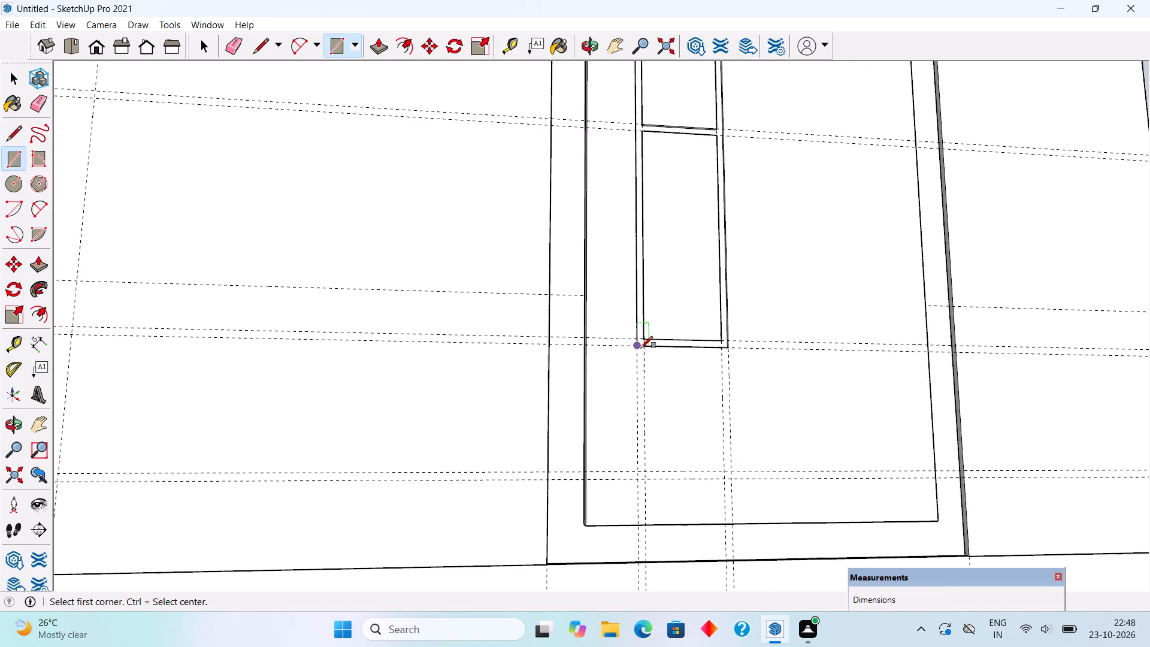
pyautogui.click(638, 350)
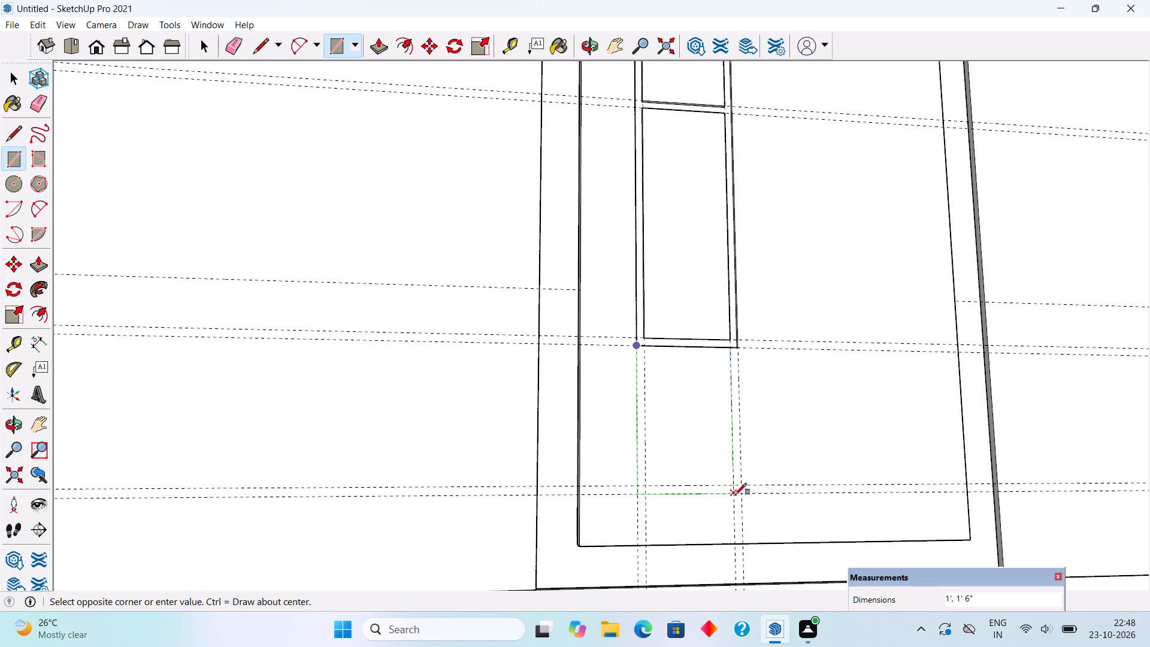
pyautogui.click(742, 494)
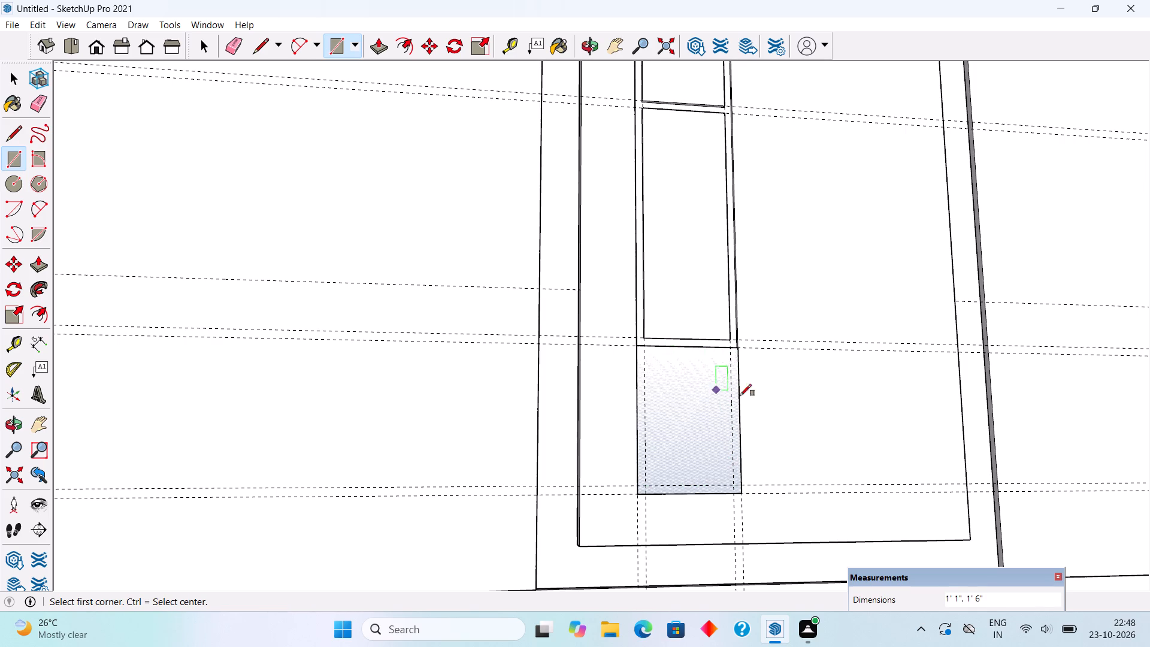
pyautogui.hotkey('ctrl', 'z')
# Inside the door panel group, draw lines along the outer guides to outline a 1' 1" by 1' 6" pane frame below the existing panes.
pyautogui.press('space')
pyautogui.tripleClick(722, 391)
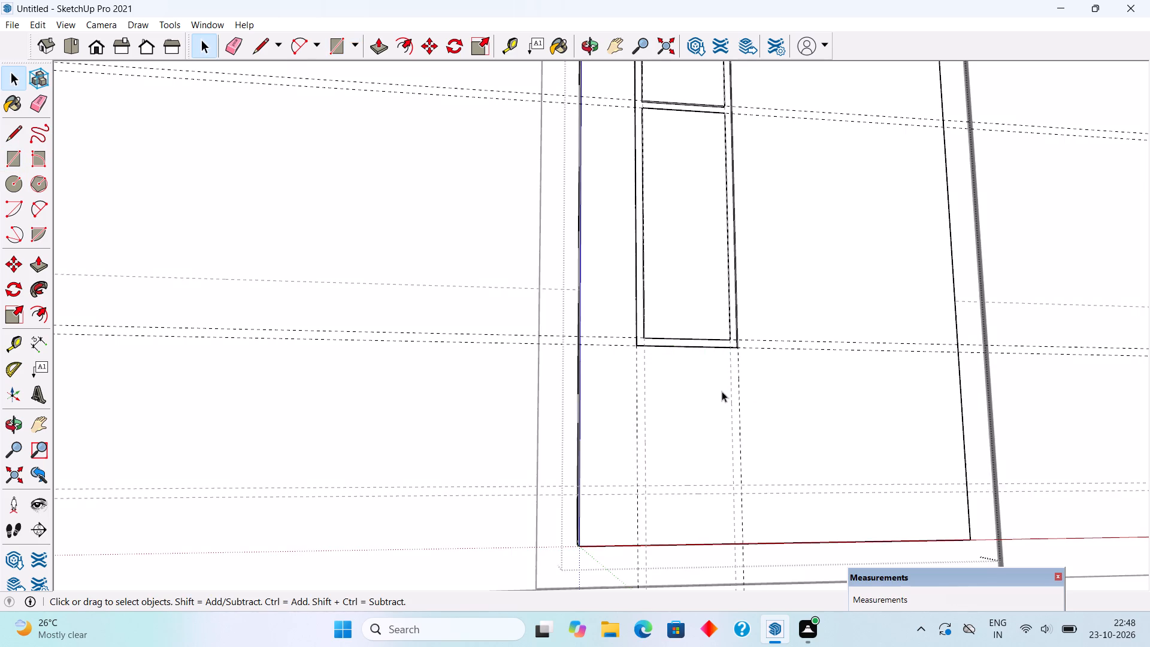
pyautogui.scroll(5, 697, 467)
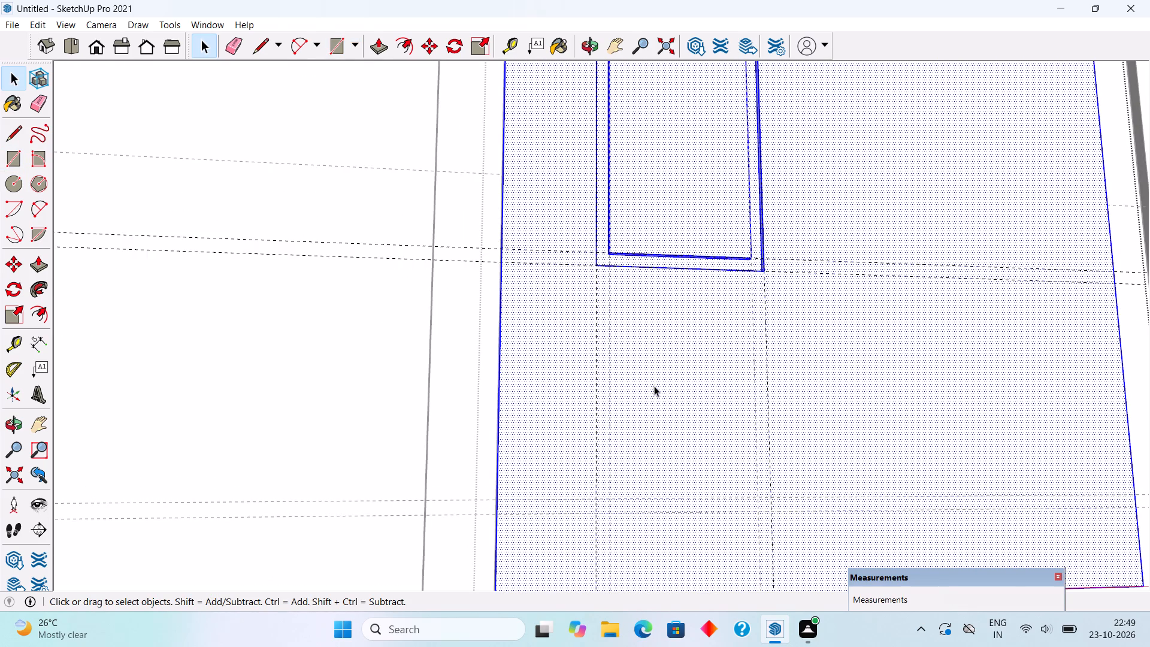
pyautogui.press('l')
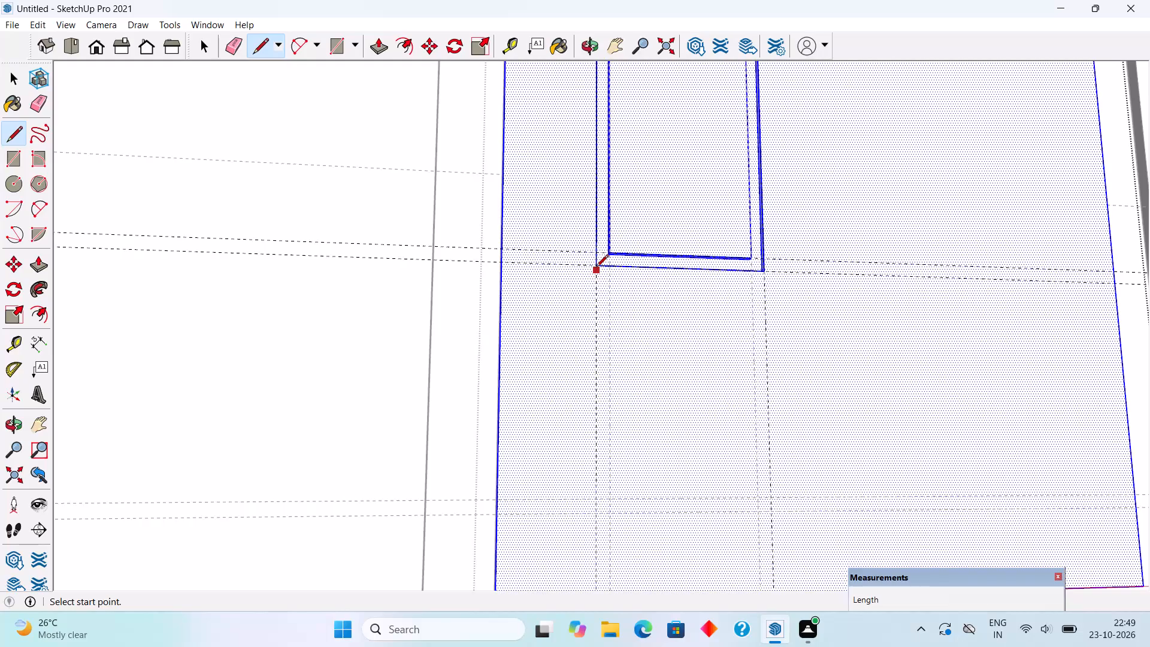
pyautogui.click(596, 268)
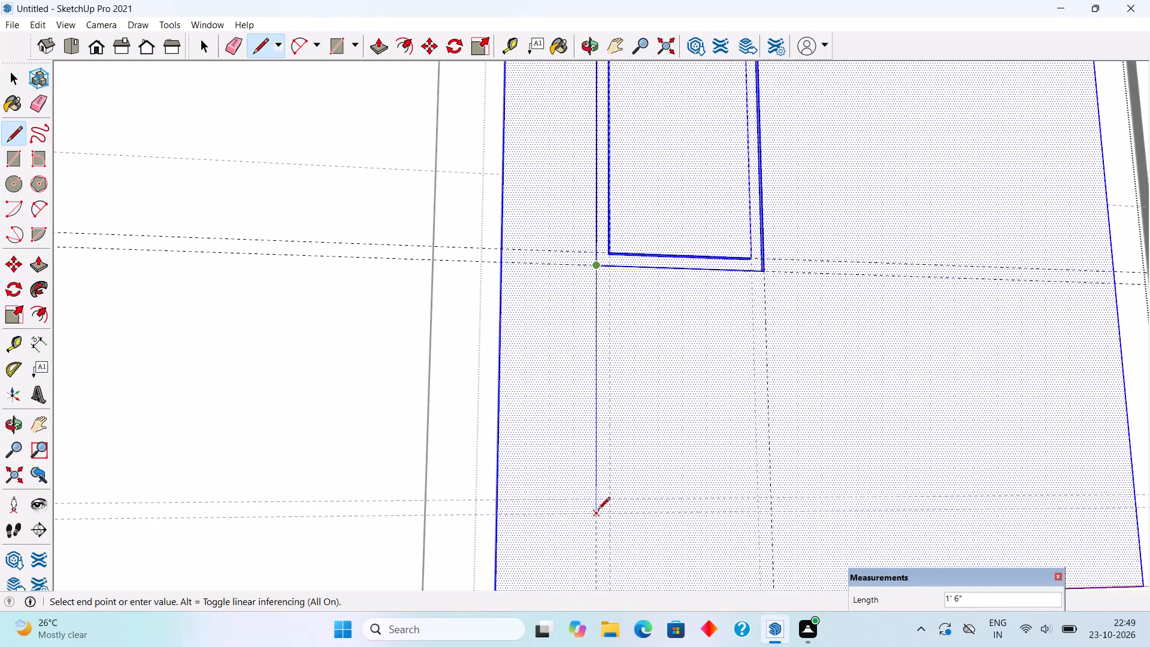
pyautogui.click(598, 513)
pyautogui.click(773, 513)
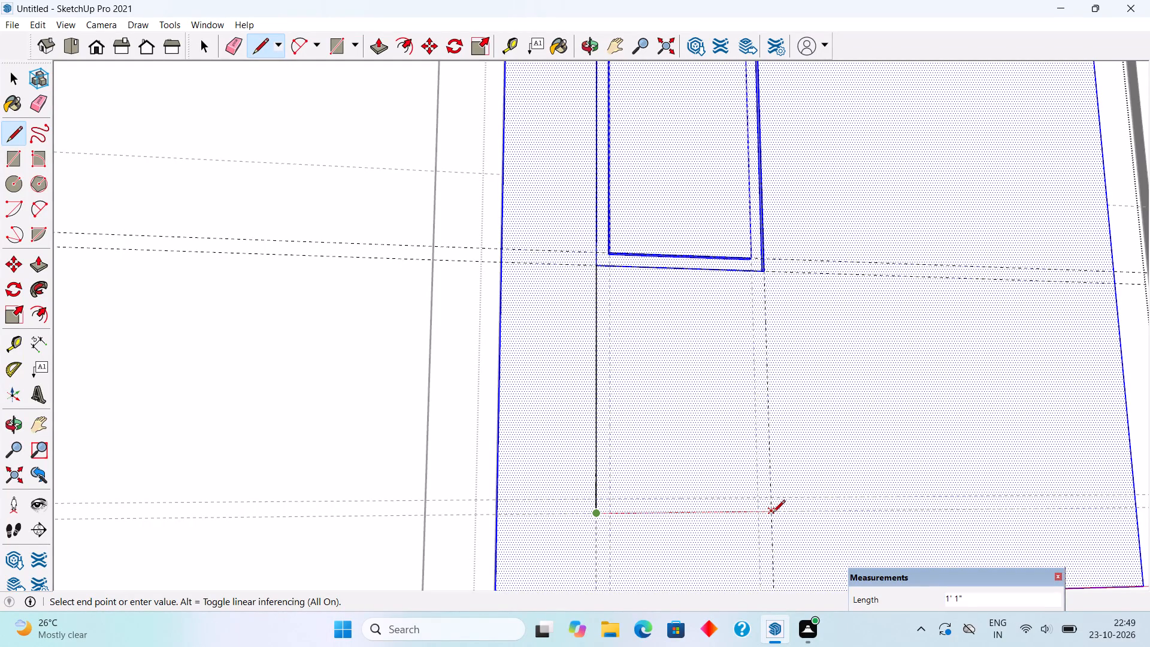
pyautogui.click(764, 273)
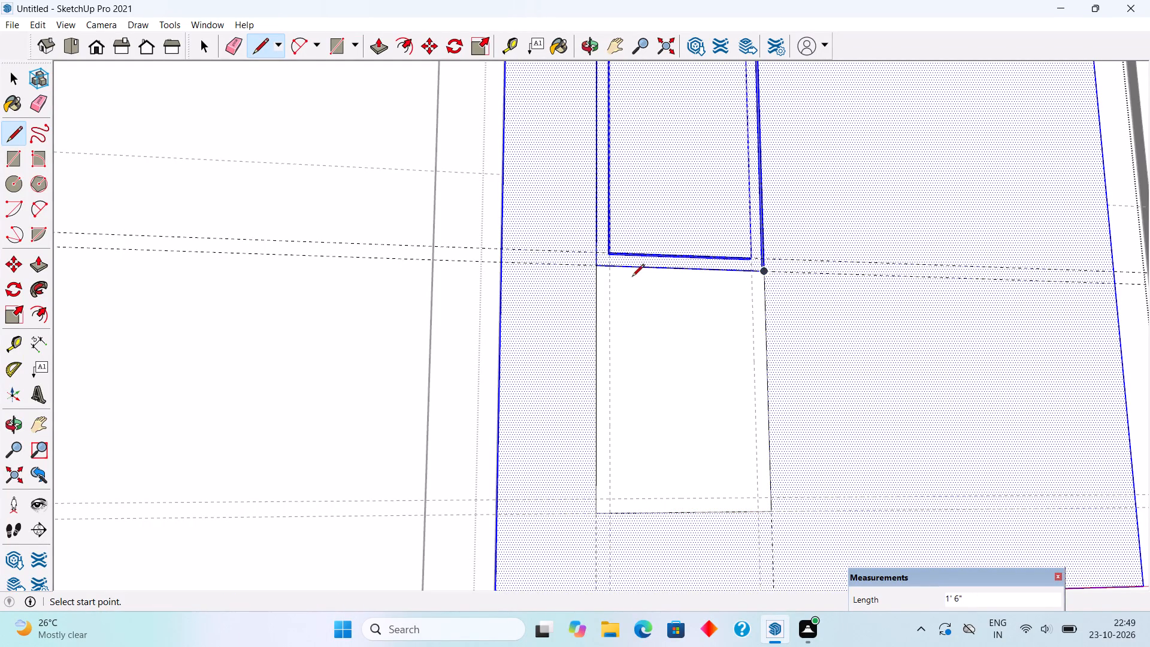
# Draw the new pane's inner outline along the 1" inset guides, with 1' 5" vertical sides starting at the existing frame's lower edge.
pyautogui.click(611, 270)
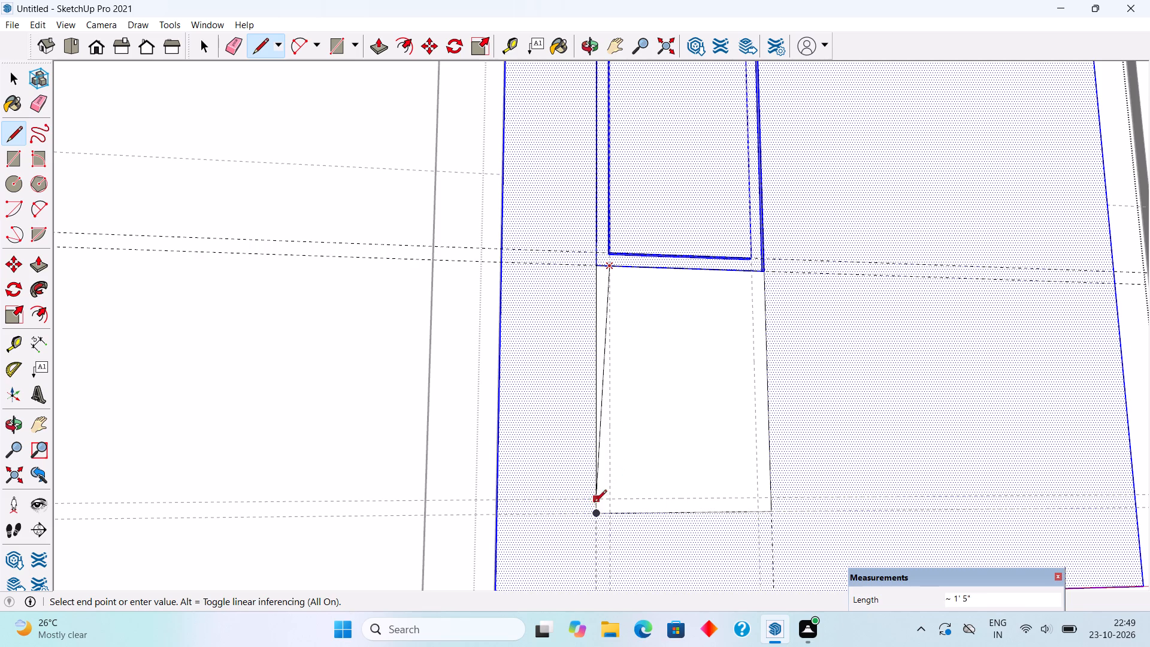
pyautogui.click(609, 501)
pyautogui.click(757, 493)
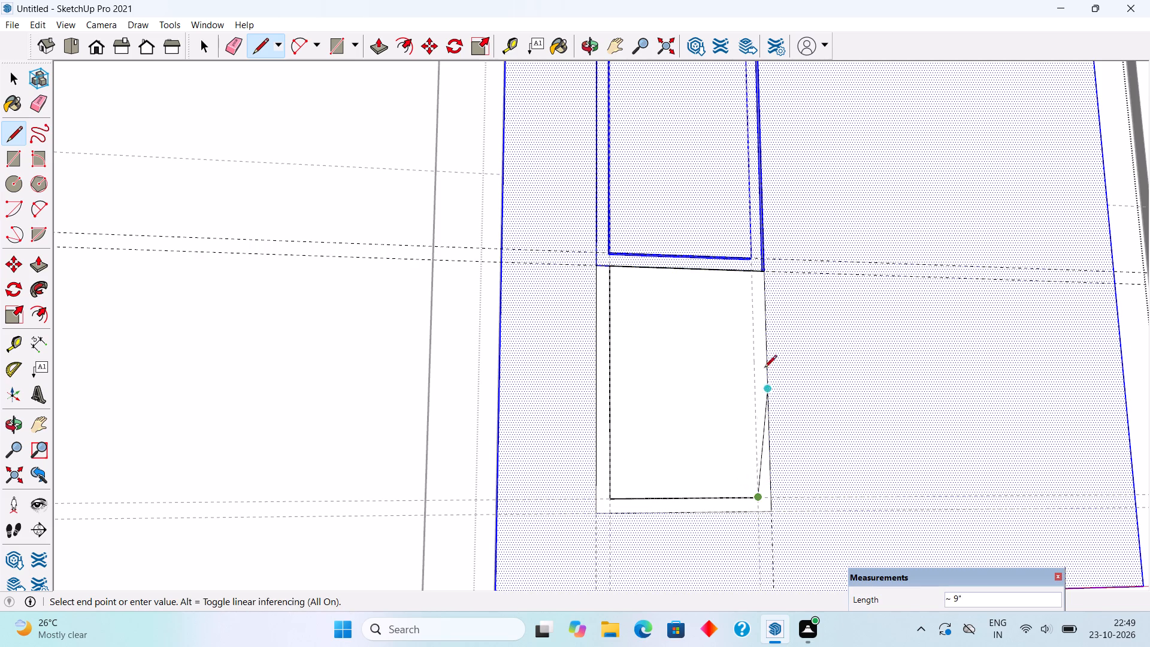
pyautogui.click(752, 273)
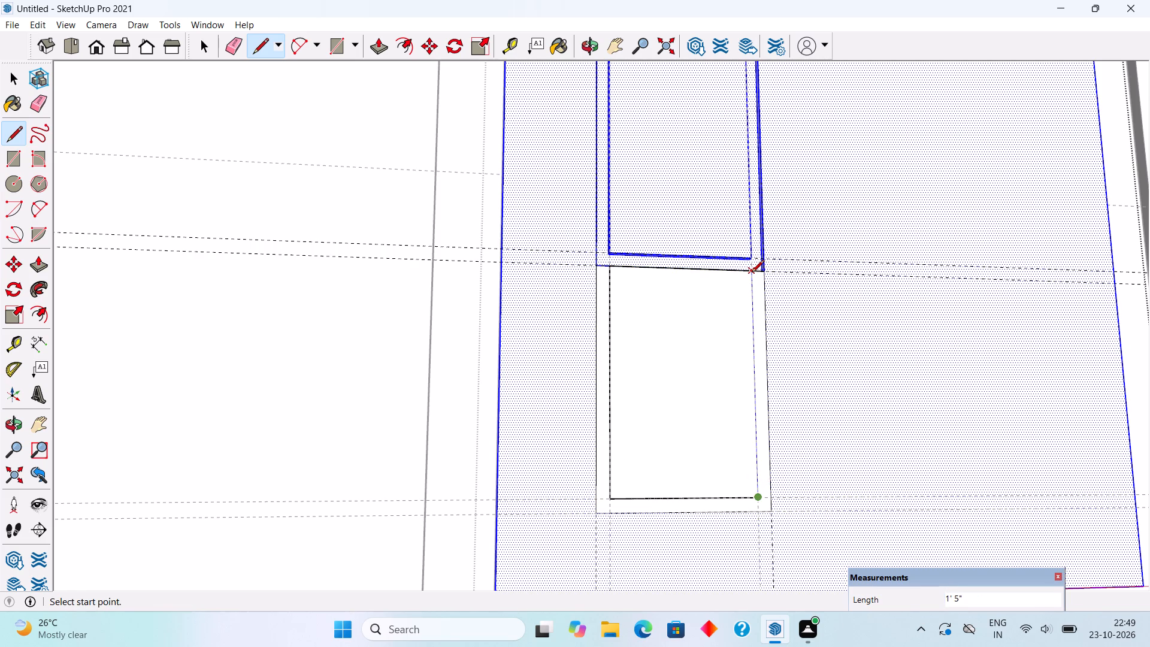
# Push/Pull the narrow U-shaped frame face around the new lower pane by 0.5".
pyautogui.press('p')
pyautogui.click(760, 338)
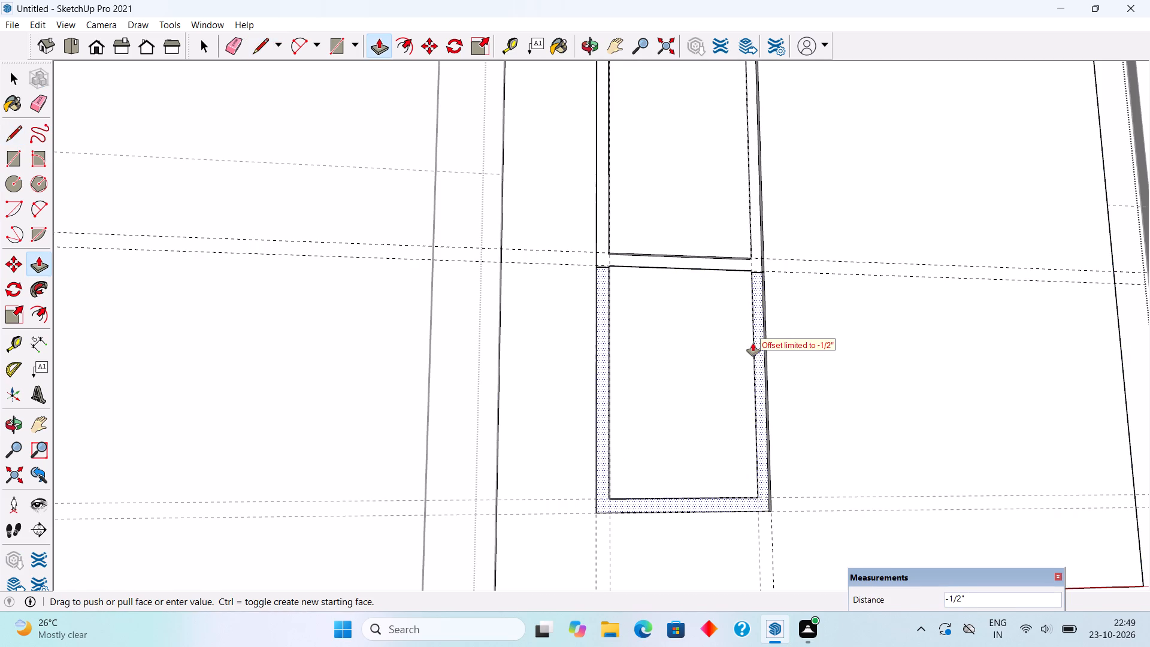
pyautogui.press('1')
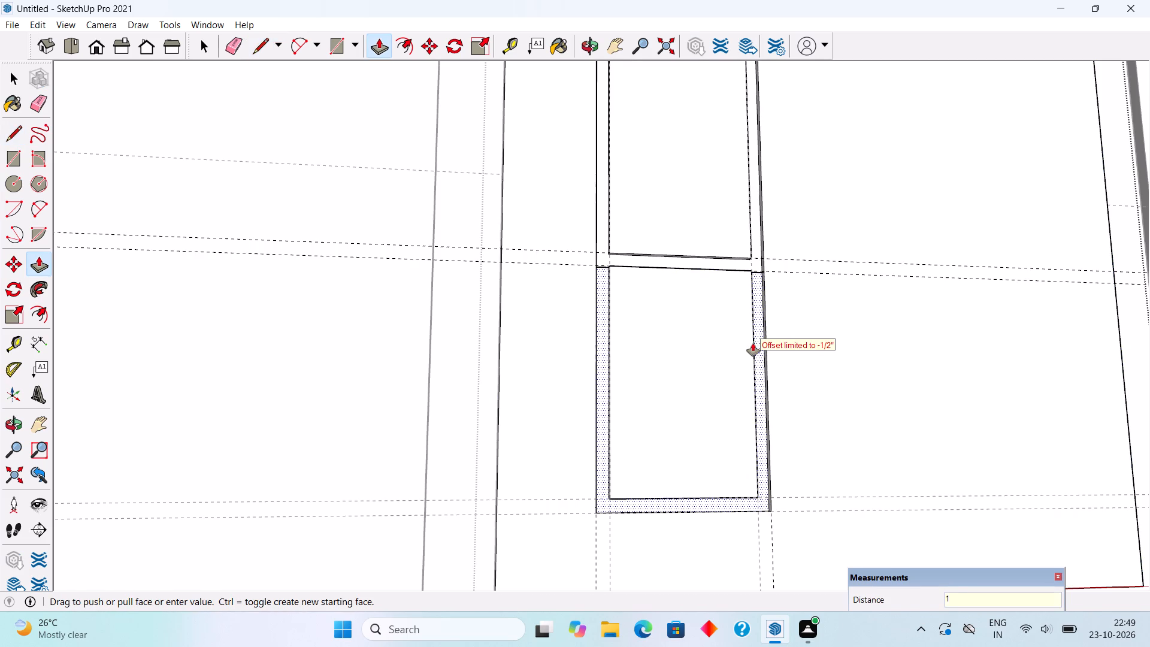
pyautogui.press('BackSpace')
pyautogui.write('.5"')
pyautogui.press('Return')
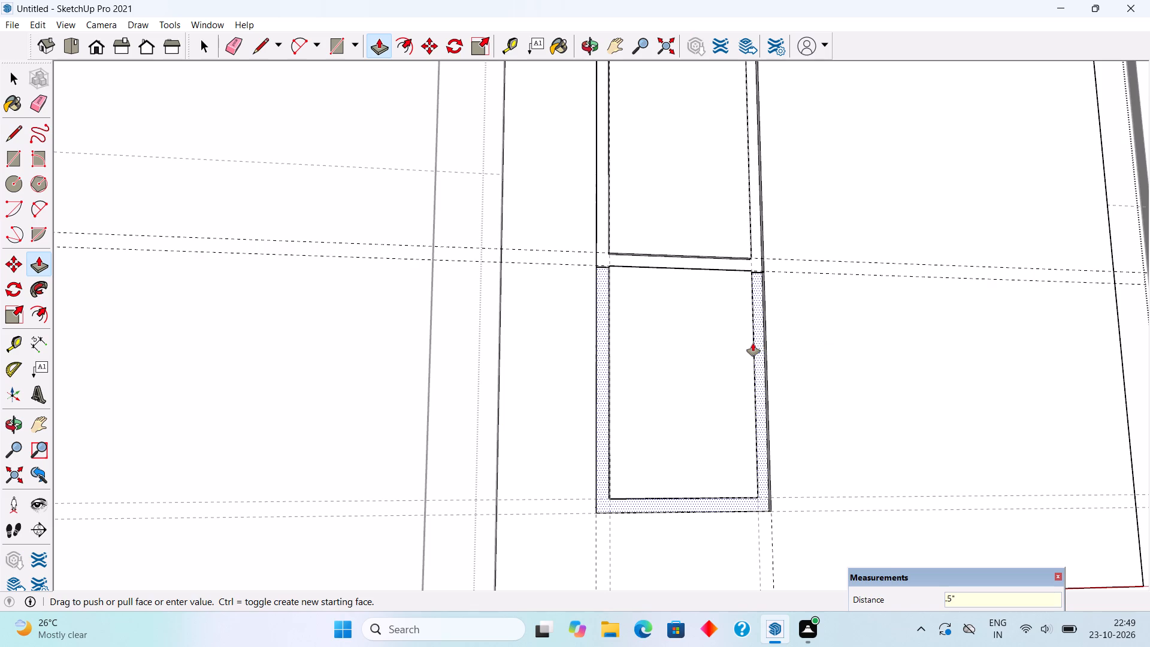
# Erase the two short seam edges across the front of the pane frame where the middle and lower panes join, plus the guide there.
pyautogui.press('space')
pyautogui.scroll(4, 579, 267)
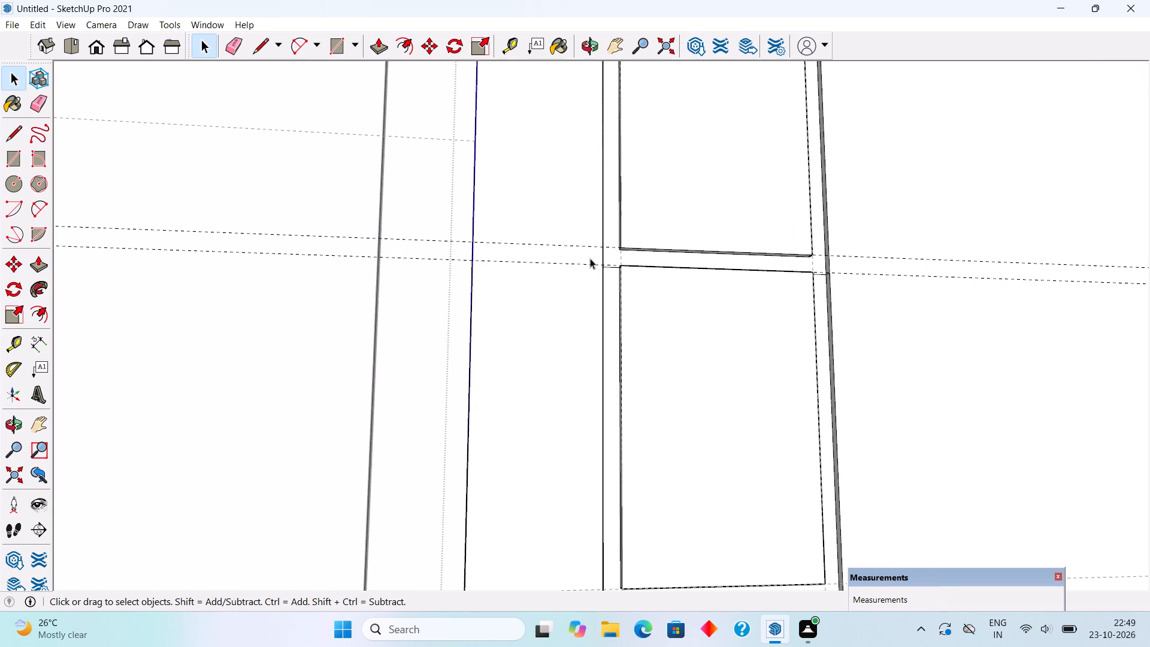
pyautogui.scroll(10, 590, 258)
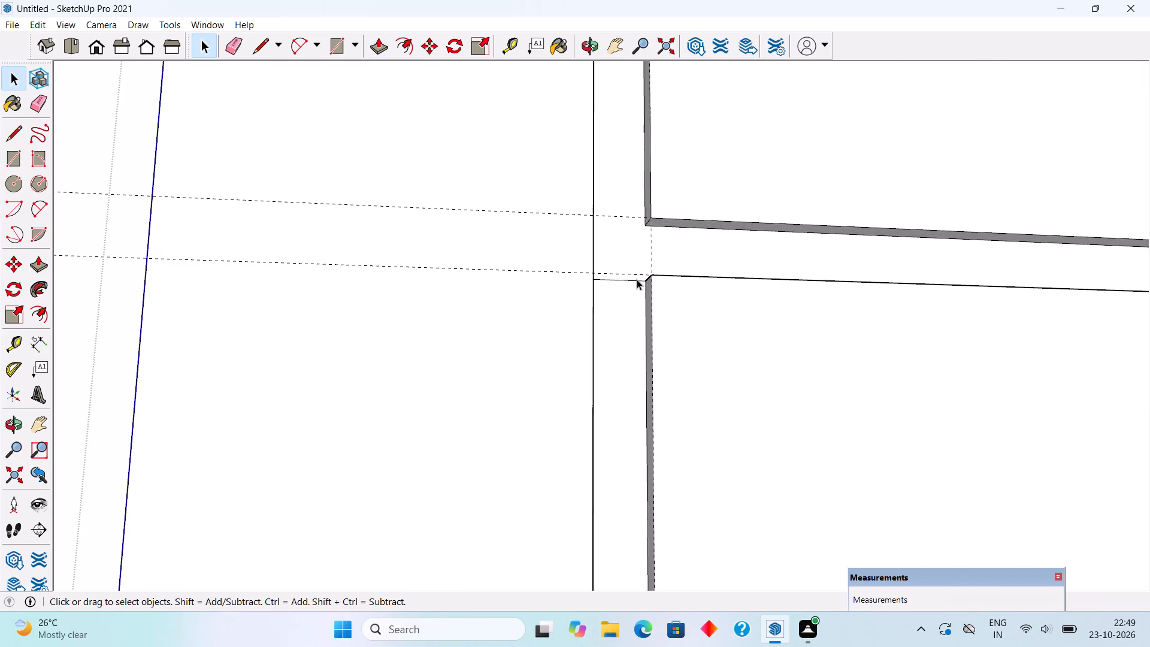
pyautogui.click(637, 279)
pyautogui.press('Delete')
pyautogui.scroll(-12, 619, 286)
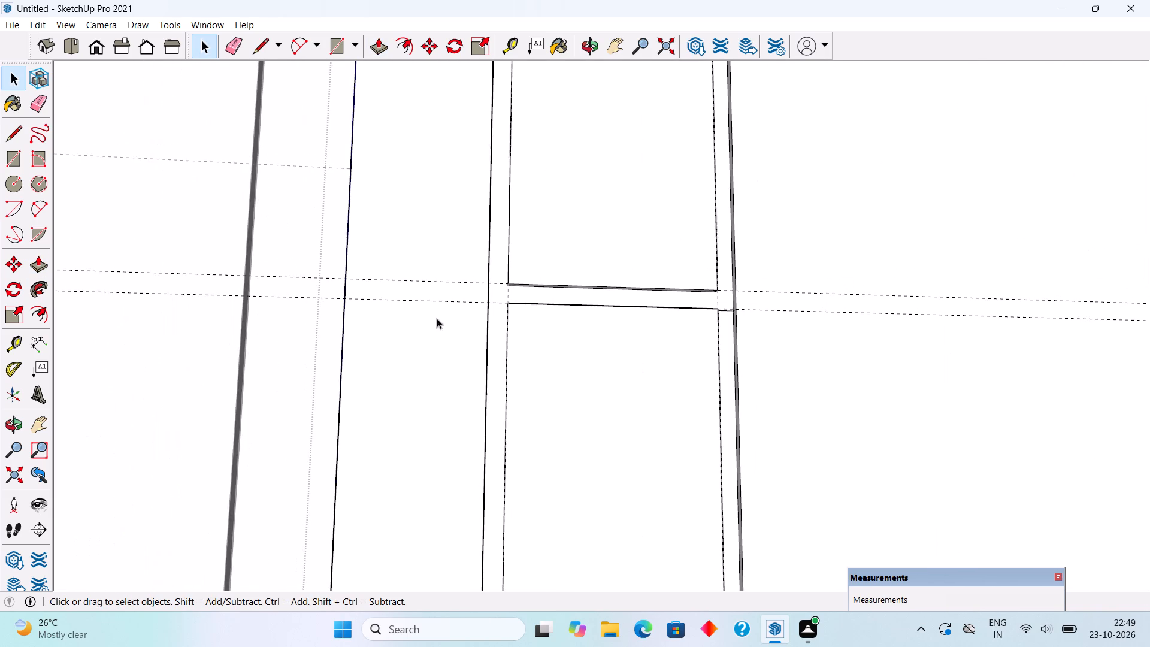
pyautogui.scroll(3, 726, 320)
pyautogui.click(730, 307)
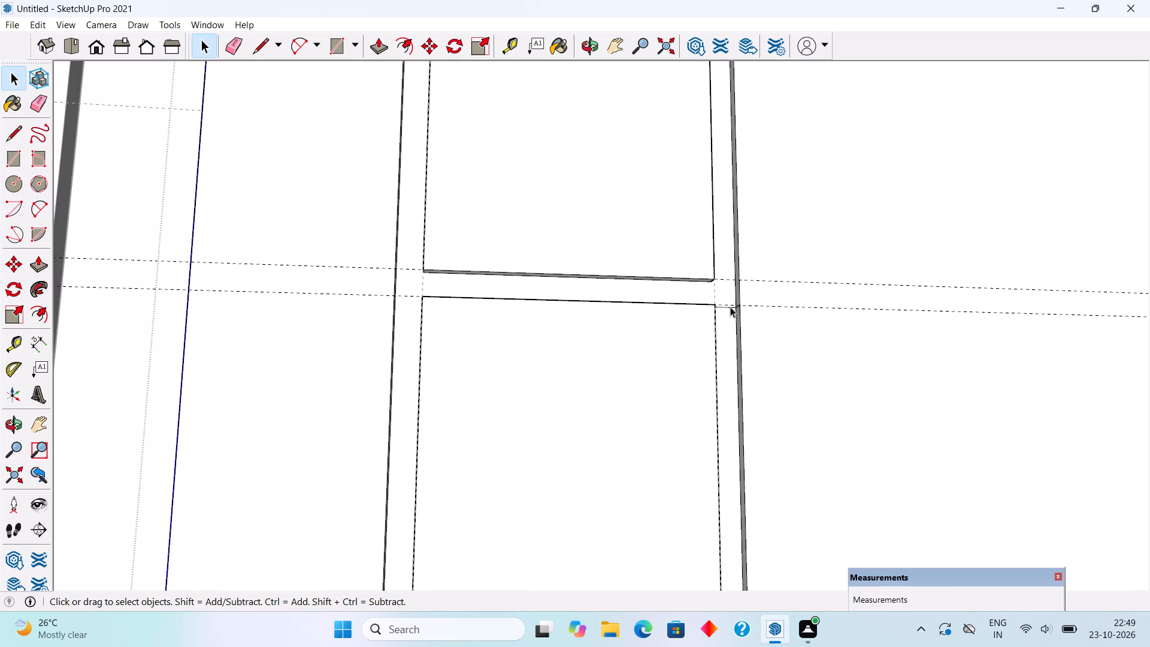
pyautogui.press('Delete')
pyautogui.click(729, 307)
pyautogui.press('Delete')
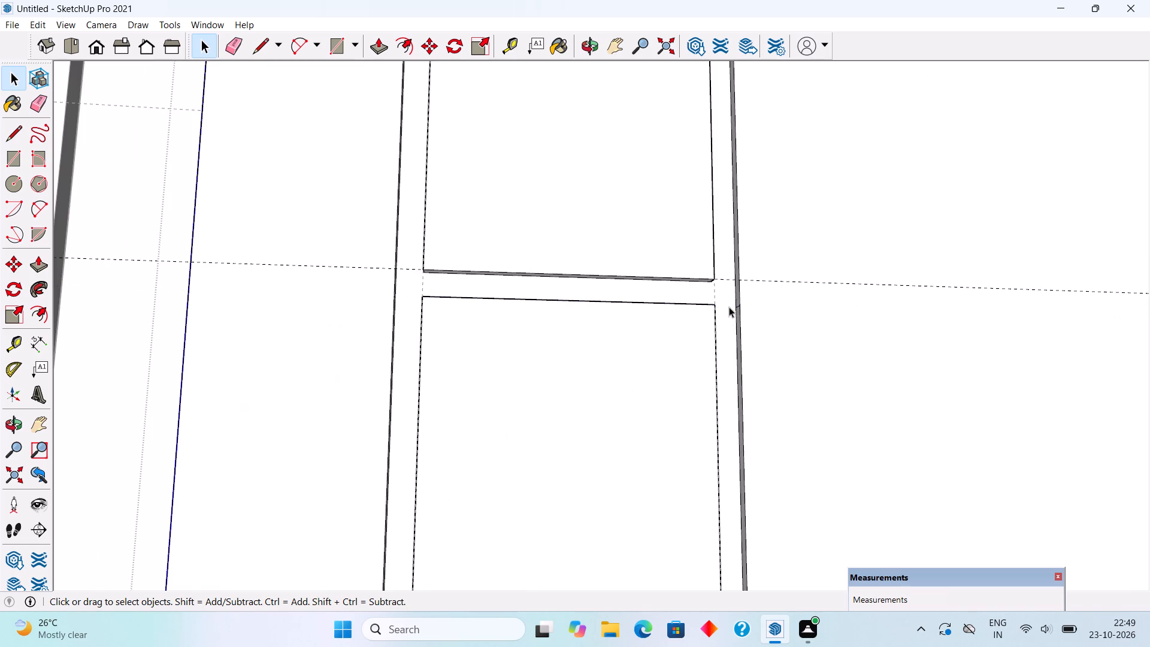
# Erase the seam edges on both outer side faces of the pane frame at the same joint, and leave the door group.
pyautogui.moveTo(692, 311); pyautogui.dragTo(820, 328, button='middle')
pyautogui.scroll(-8, 816, 327)
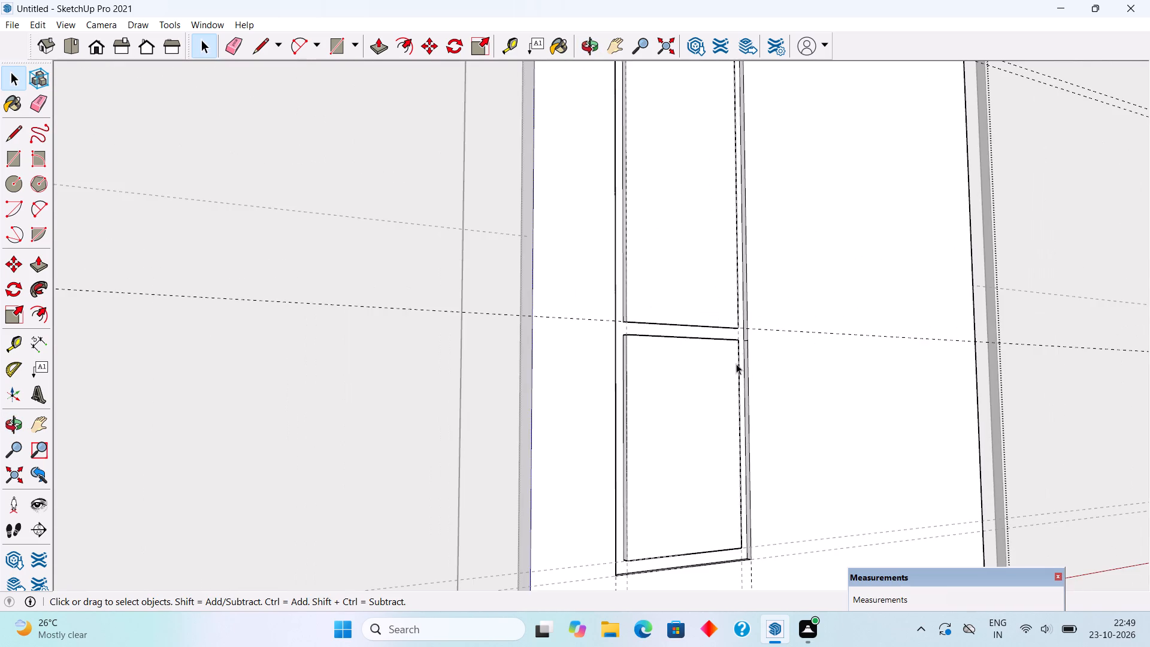
pyautogui.scroll(8, 745, 350)
pyautogui.click(742, 334)
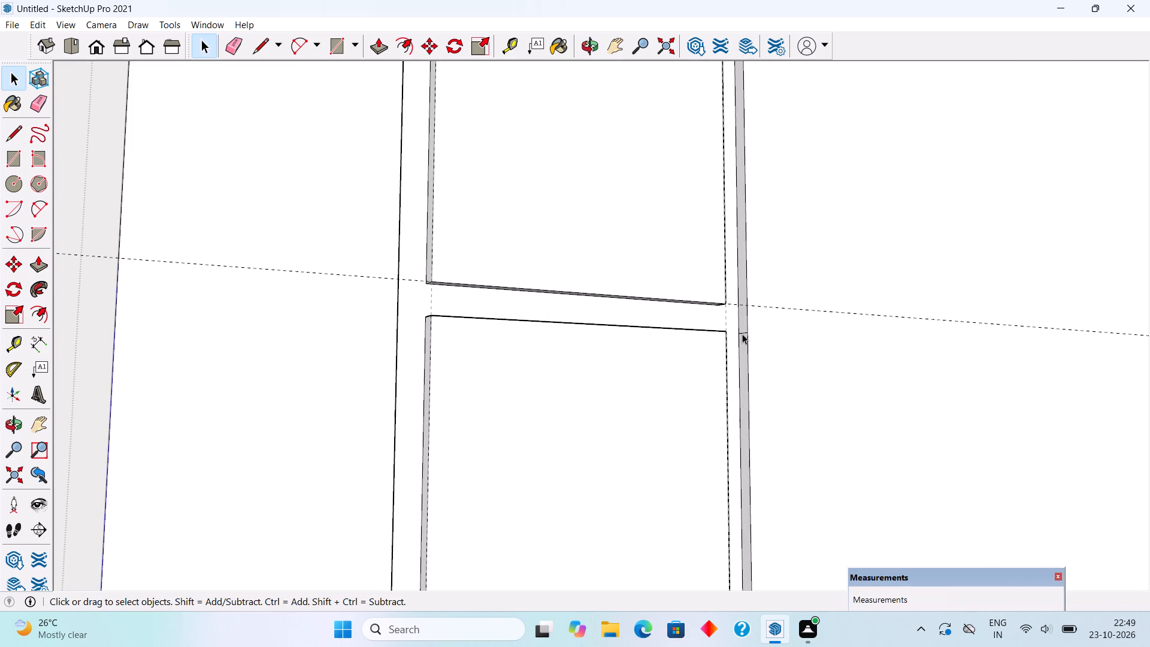
pyautogui.press('Delete')
pyautogui.moveTo(742, 333); pyautogui.dragTo(537, 356, button='middle')
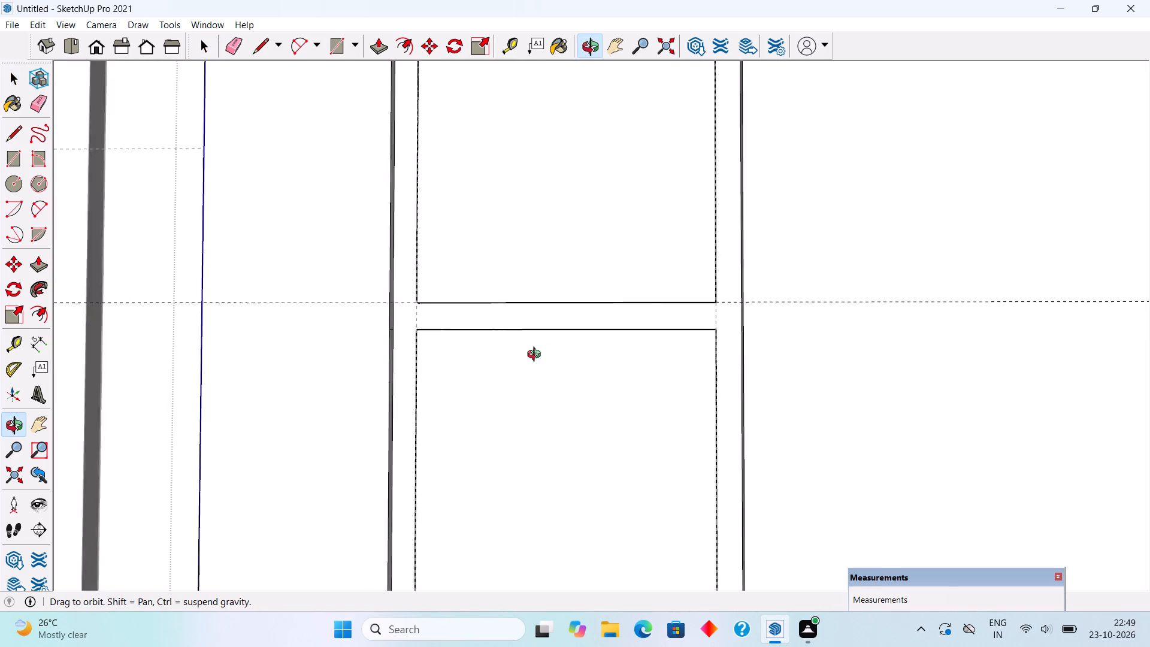
pyautogui.moveTo(537, 356); pyautogui.dragTo(431, 362, button='middle')
pyautogui.scroll(8, 445, 349)
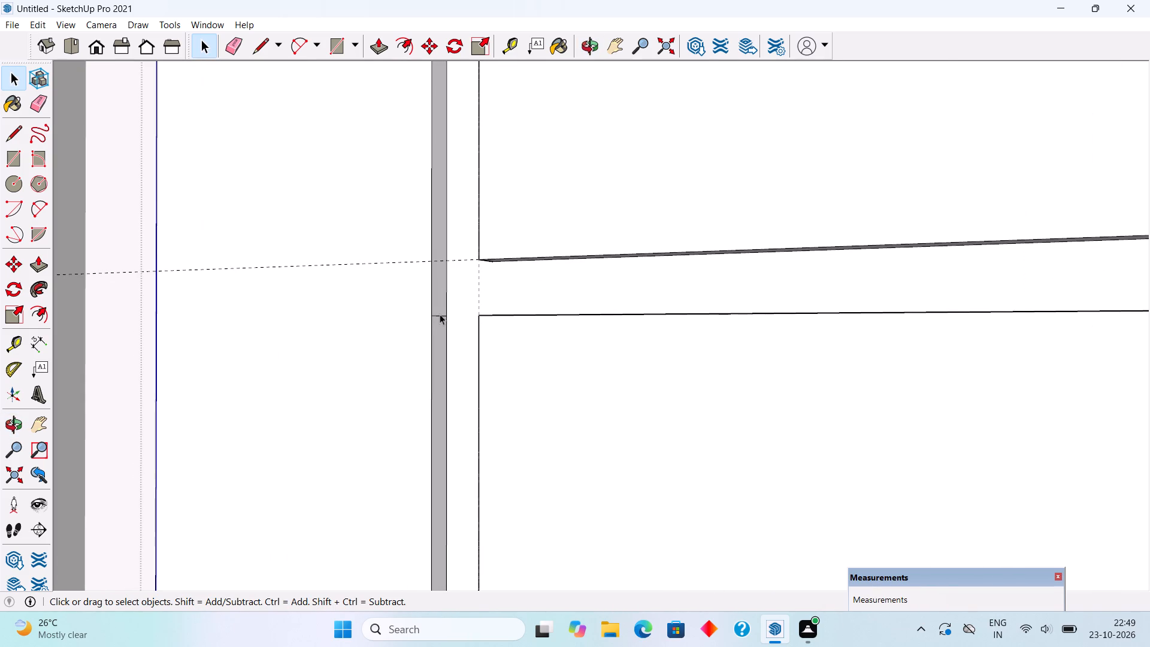
pyautogui.click(440, 316)
pyautogui.press('Delete')
pyautogui.scroll(-15, 440, 316)
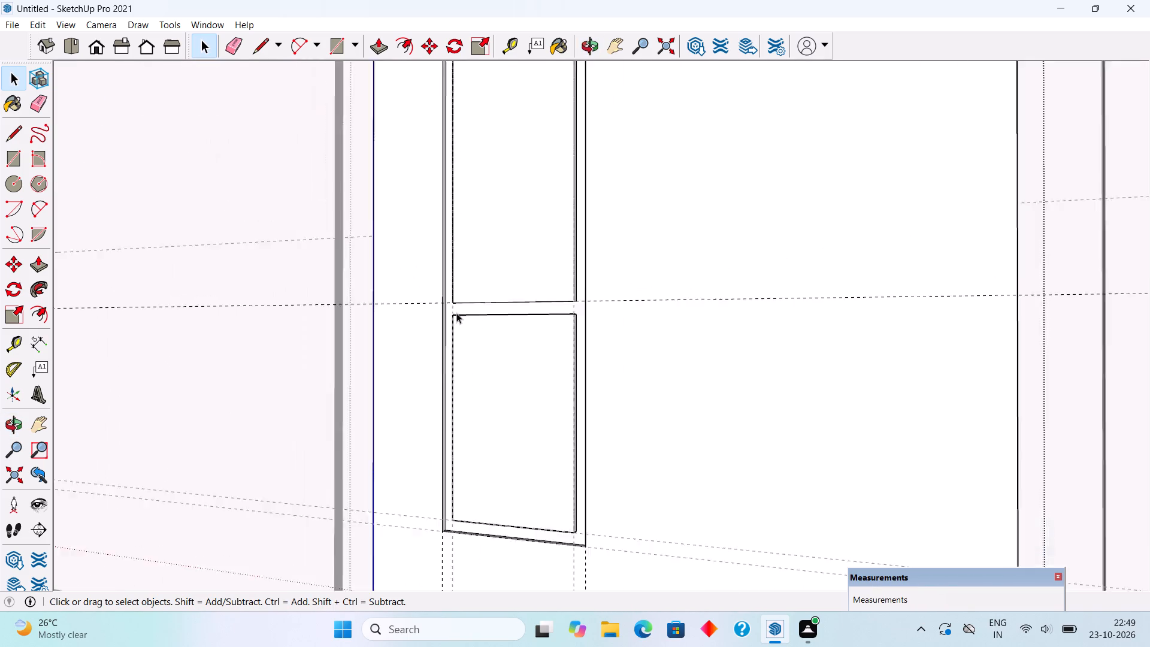
pyautogui.scroll(-18, 456, 313)
pyautogui.moveTo(517, 356); pyautogui.dragTo(680, 392, button='middle')
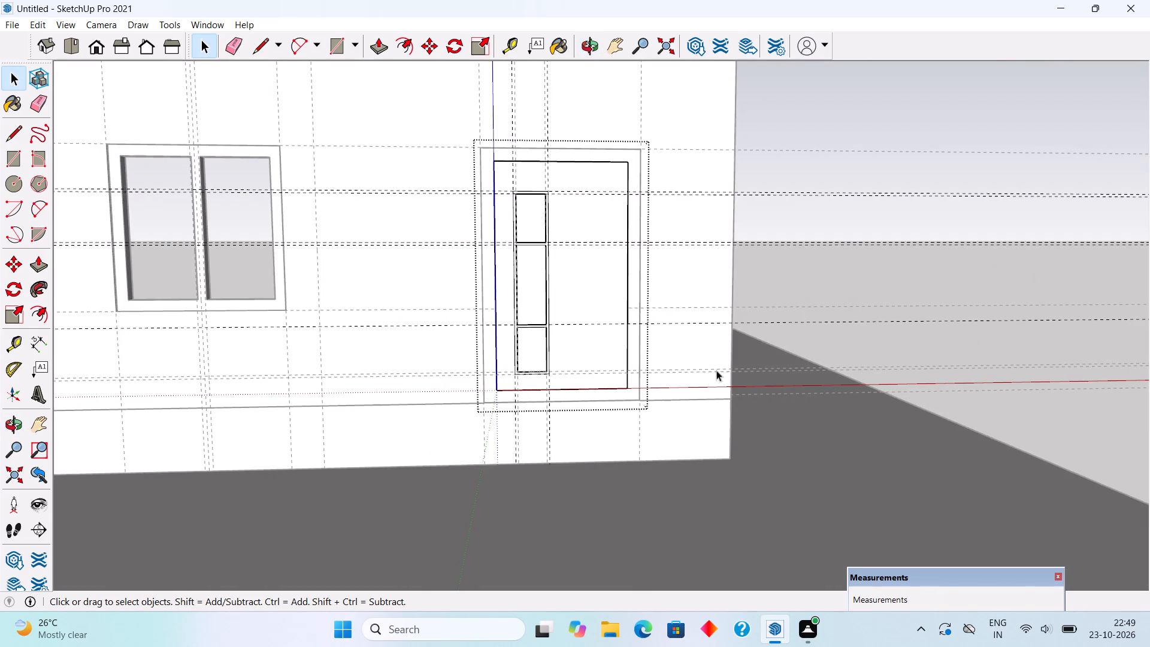
pyautogui.click(840, 264)
# Examine the front wall with its window, panelled door, plinth and slab from several angles.
pyautogui.moveTo(674, 332); pyautogui.dragTo(658, 284, button='middle')
pyautogui.scroll(1, 658, 284)
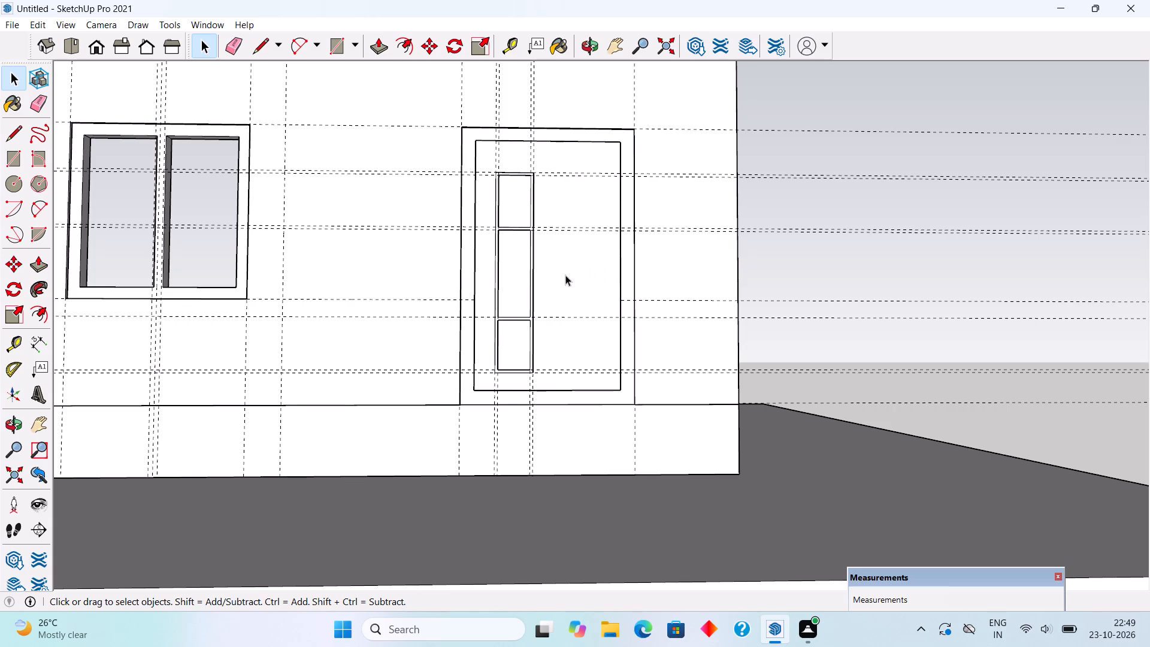
pyautogui.scroll(-5, 686, 29)
pyautogui.scroll(-3, 66, 7)
pyautogui.scroll(-4, 571, 443)
pyautogui.scroll(-4, 749, 507)
pyautogui.scroll(-4, 625, 346)
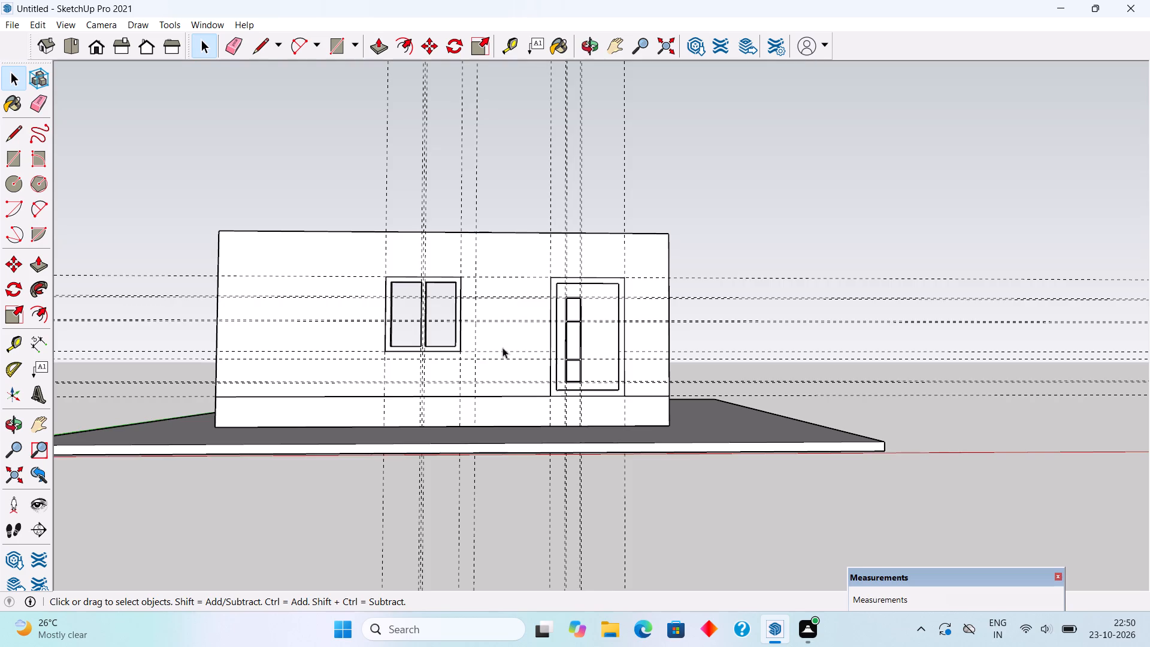
pyautogui.moveTo(504, 349); pyautogui.dragTo(652, 395, button='middle')
pyautogui.scroll(2, 652, 395)
pyautogui.scroll(-2, 359, 368)
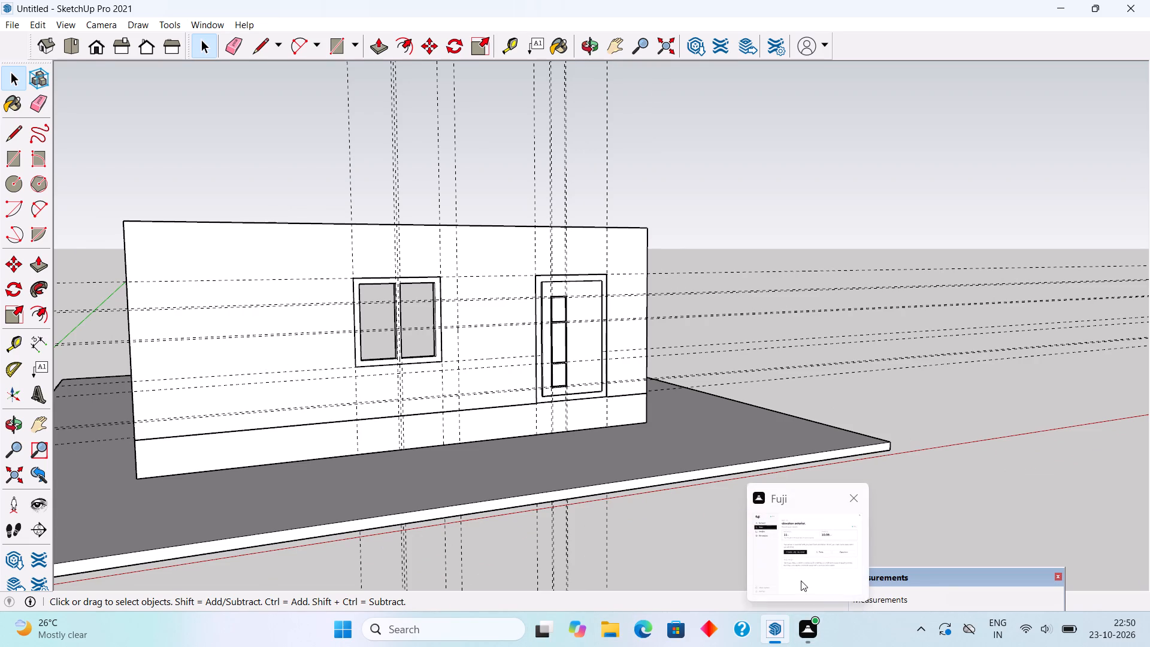
pyautogui.moveTo(480, 390); pyautogui.dragTo(609, 390, button='middle')
pyautogui.scroll(-3, 609, 390)
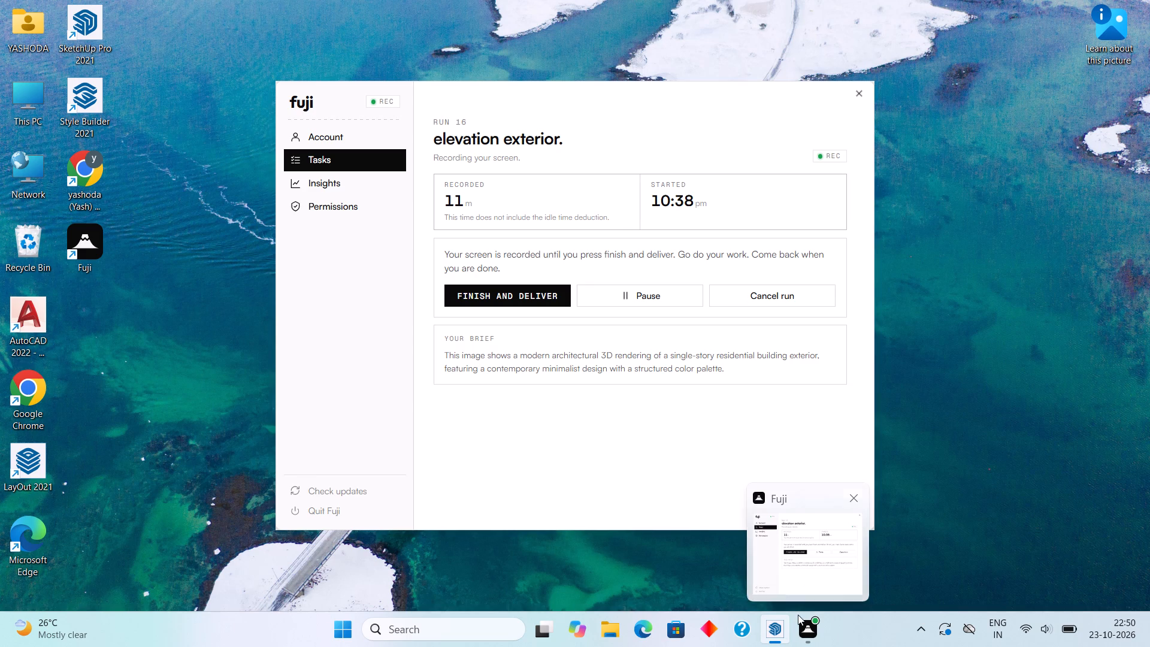
pyautogui.scroll(-1, 452, 388)
pyautogui.moveTo(444, 388); pyautogui.dragTo(382, 405, button='middle')
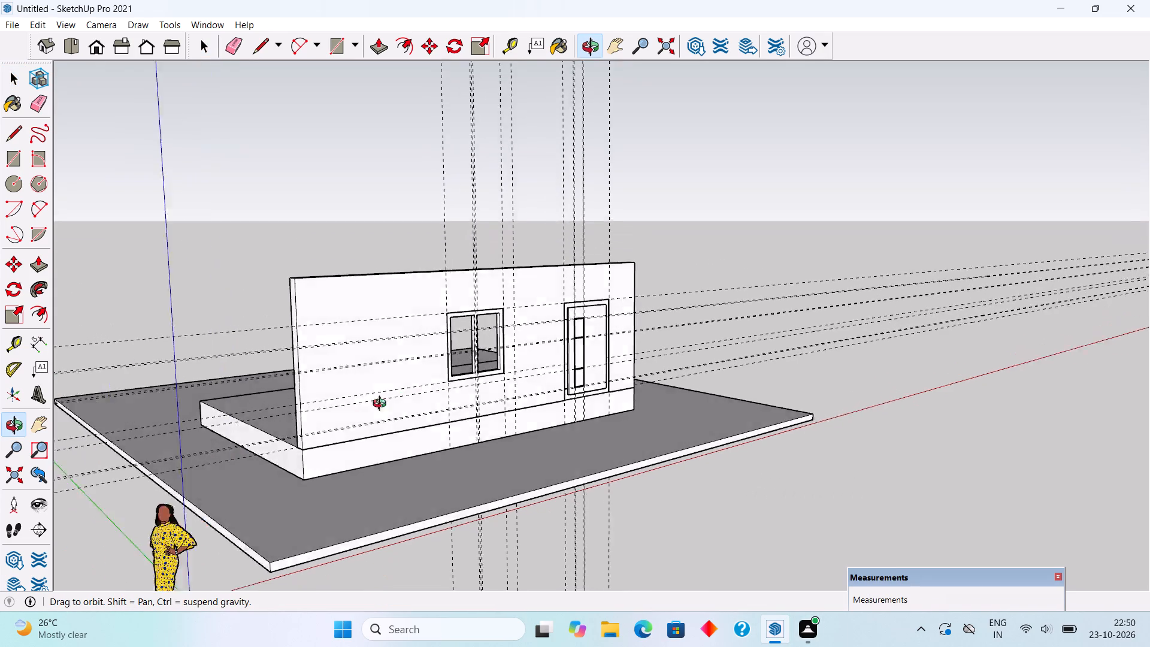
pyautogui.moveTo(382, 405); pyautogui.dragTo(277, 403, button='middle')
pyautogui.scroll(6, 269, 405)
pyautogui.moveTo(267, 410); pyautogui.dragTo(492, 423, button='middle')
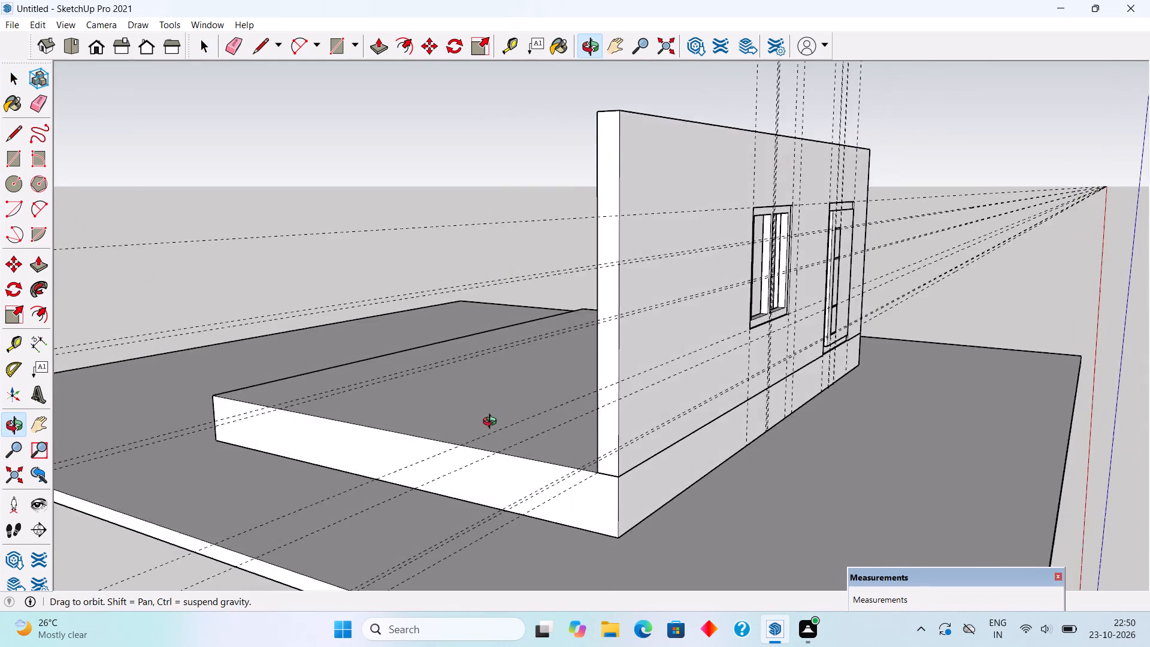
pyautogui.moveTo(492, 423); pyautogui.dragTo(271, 362, button='middle')
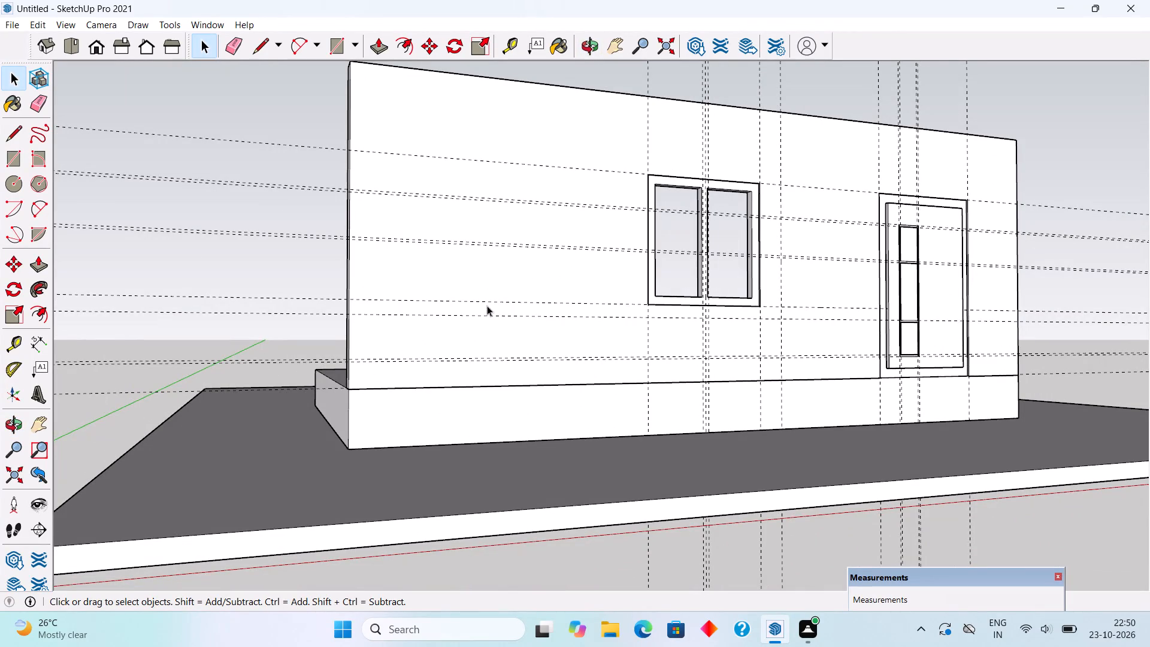
# Place successive vertical guides 1', 1.5' and 6" apart on the front wall, starting from the window frame's outer edge away from the door.
pyautogui.press('t')
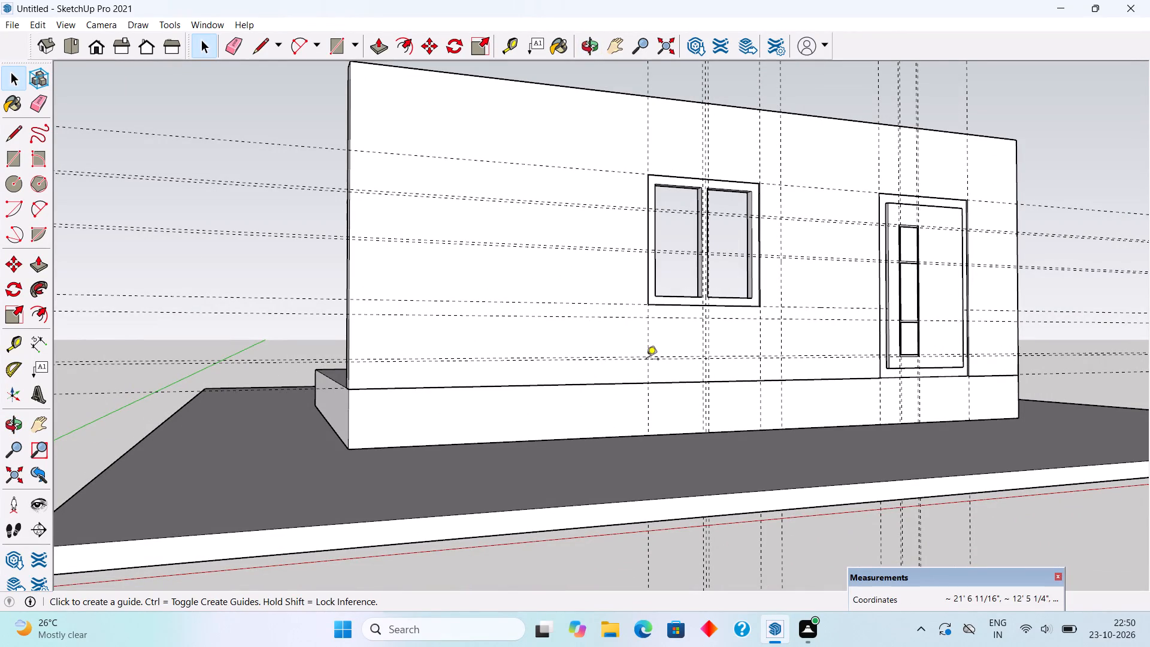
pyautogui.click(647, 343)
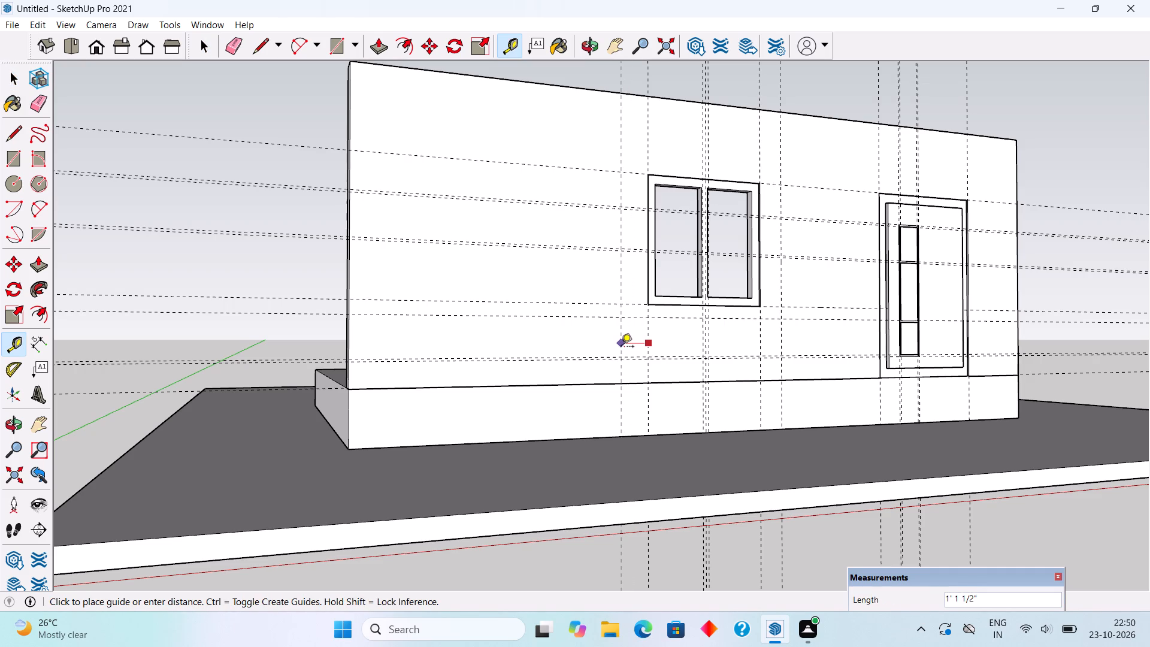
pyautogui.write("1'")
pyautogui.press('Return')
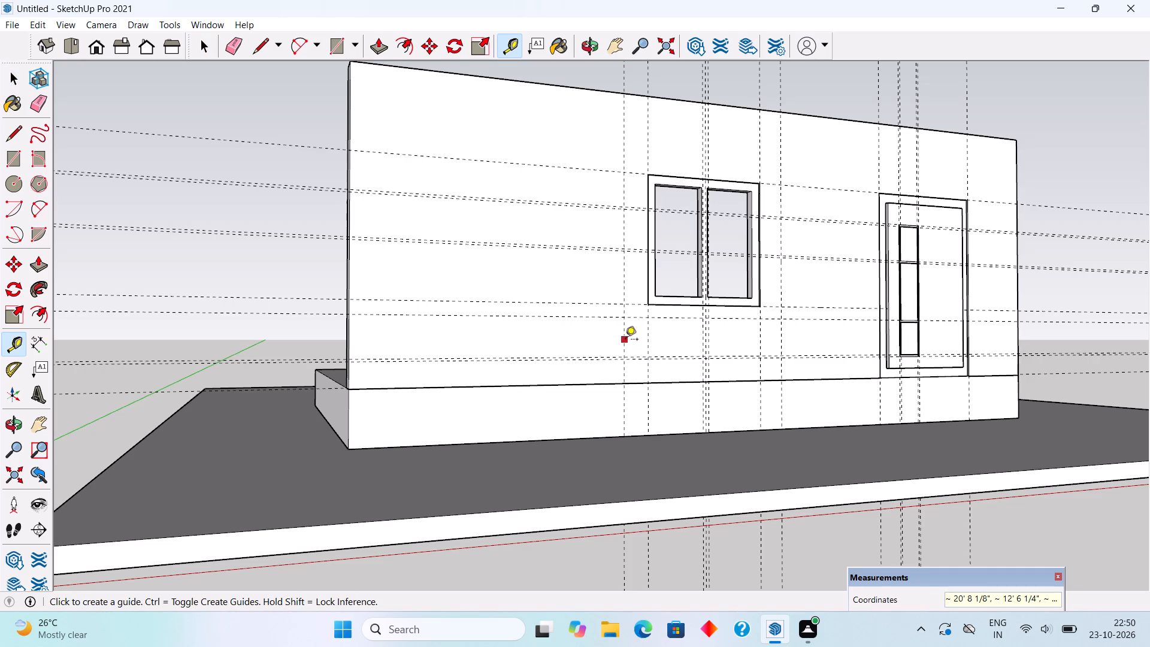
pyautogui.click(625, 340)
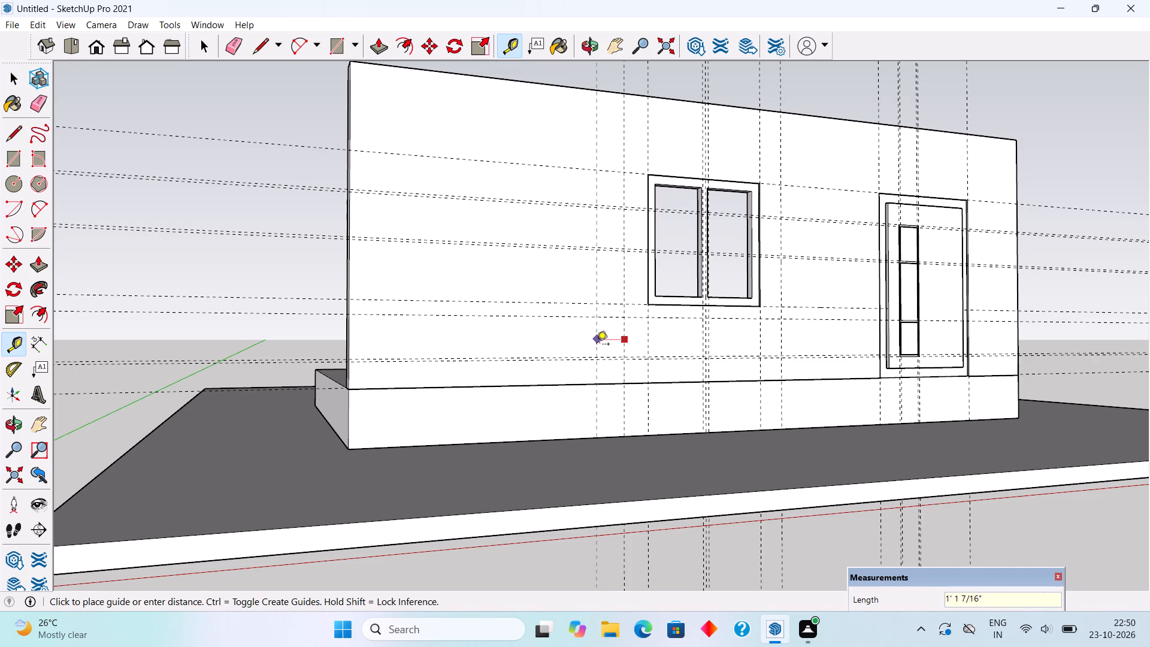
pyautogui.press('1')
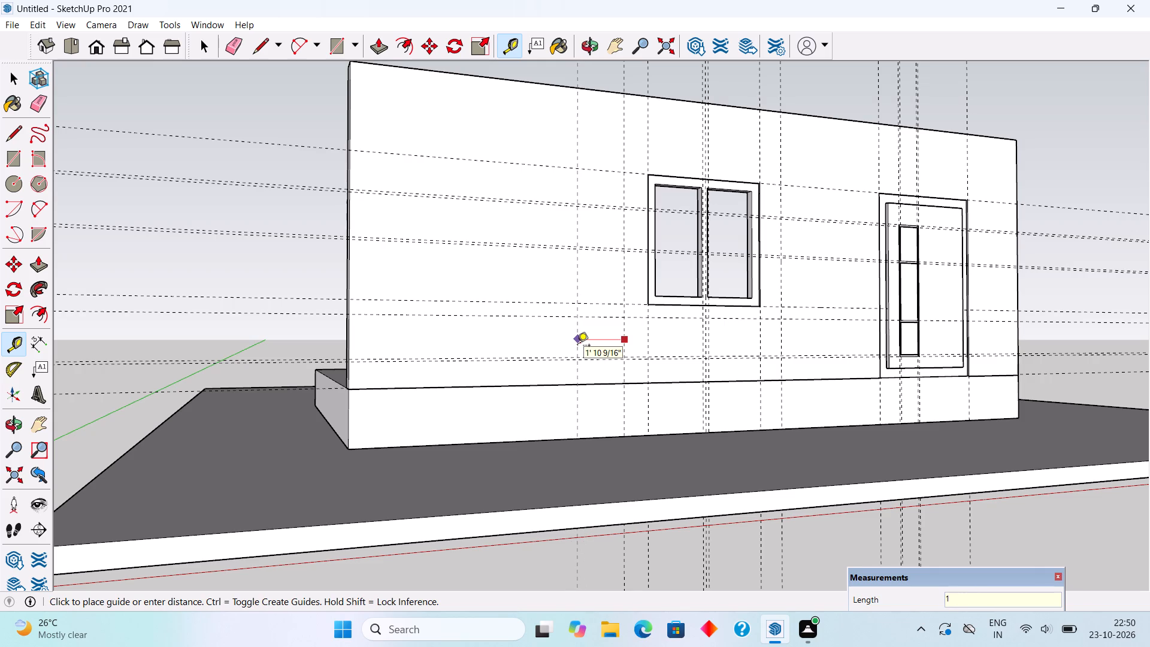
pyautogui.write(".5'")
pyautogui.press('Return')
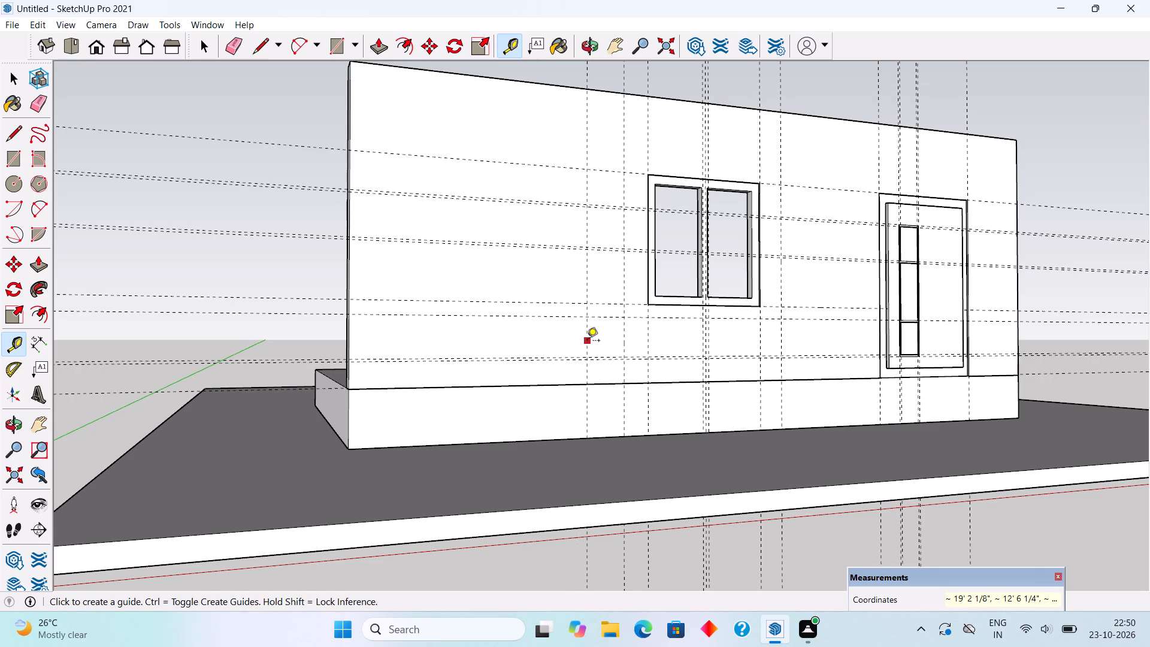
pyautogui.click(588, 341)
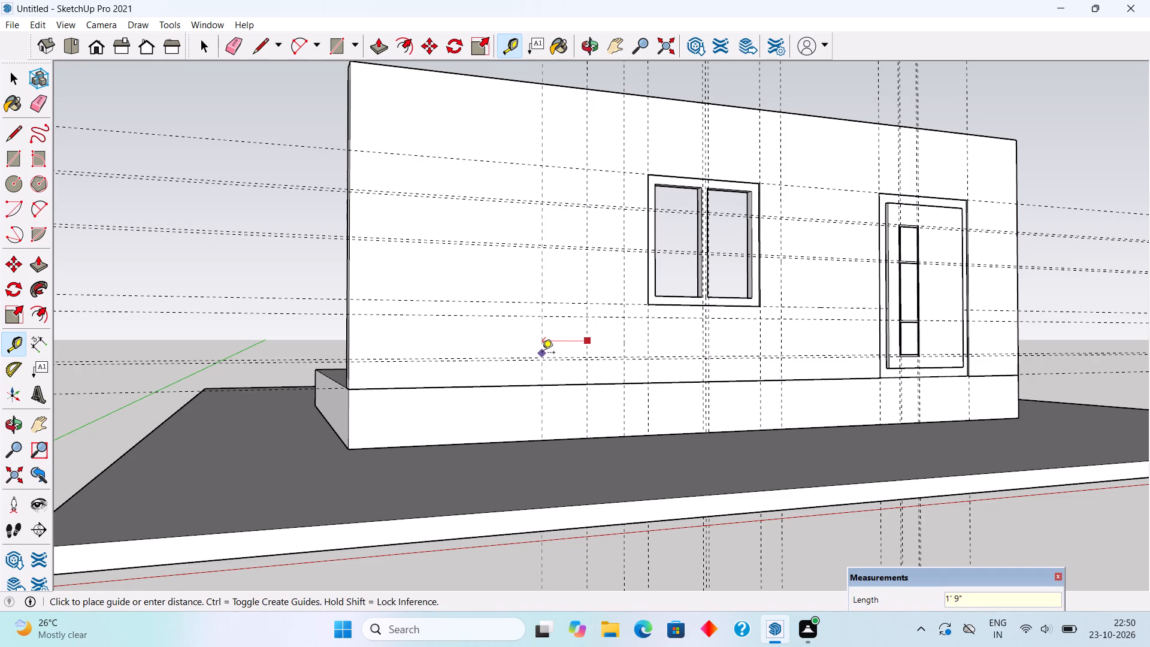
pyautogui.write('6"')
pyautogui.press('Return')
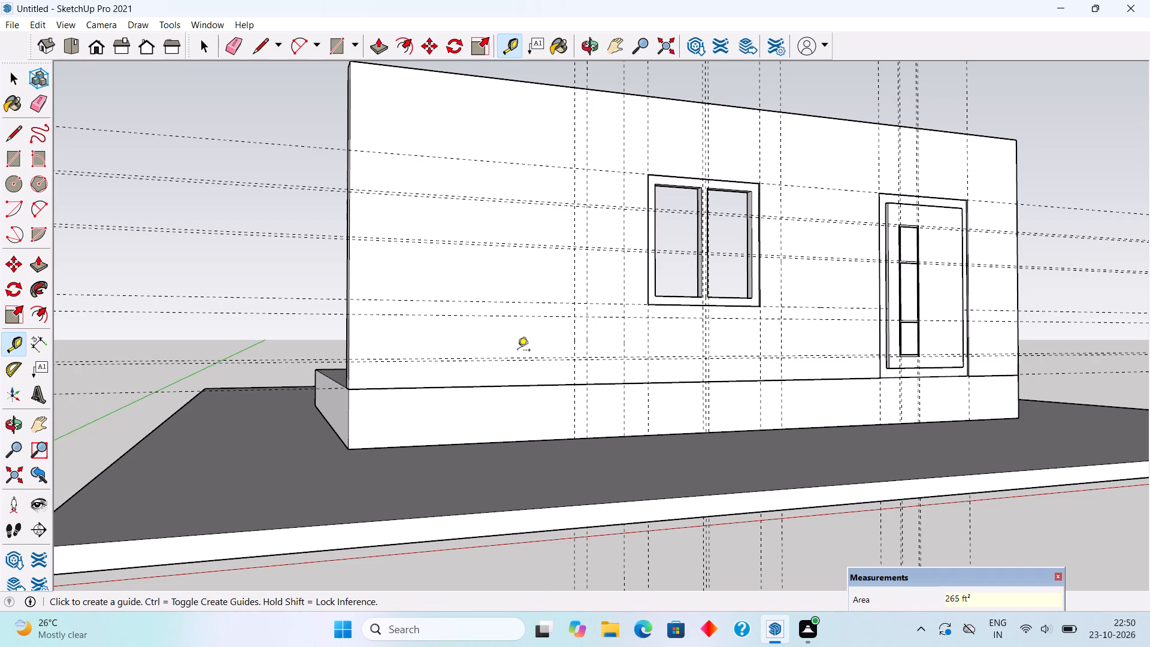
# Continue the vertical guides toward the wall's far end with one 3' beyond the last and another 4' beyond that.
pyautogui.click(573, 336)
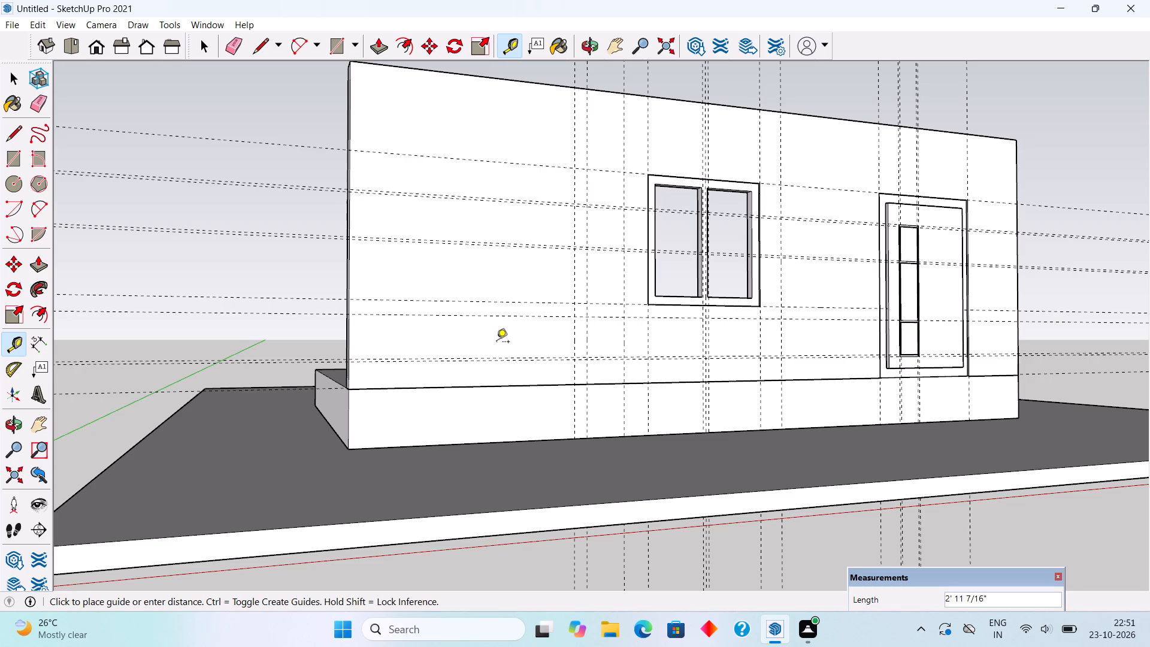
pyautogui.write("3'")
pyautogui.press('Return')
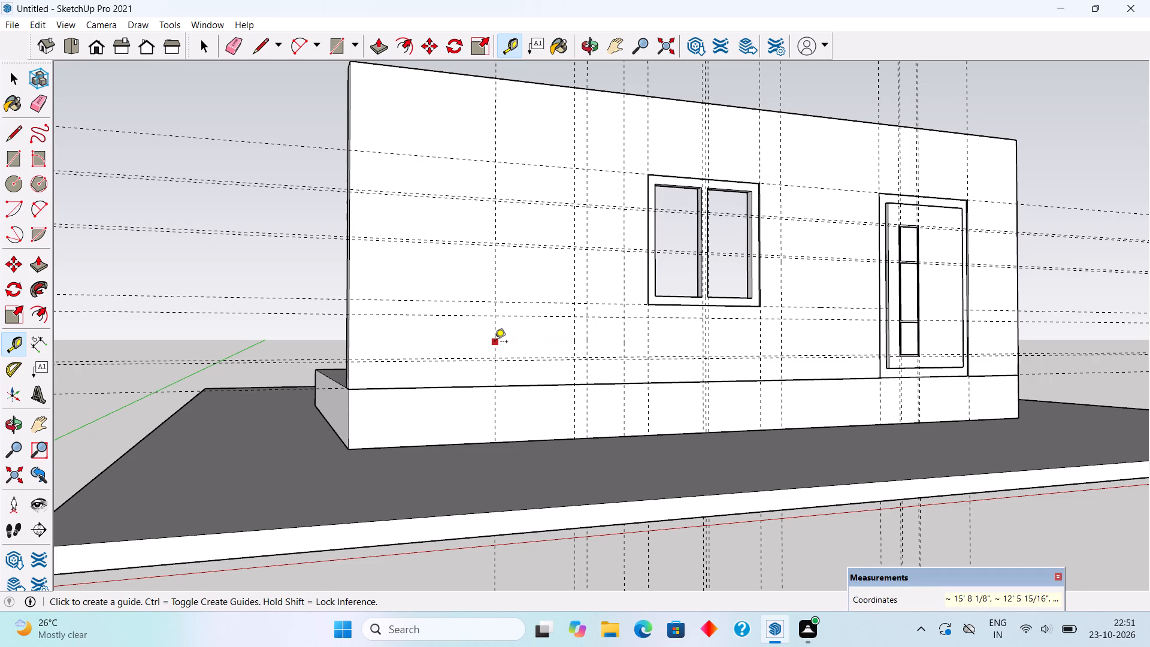
pyautogui.click(495, 343)
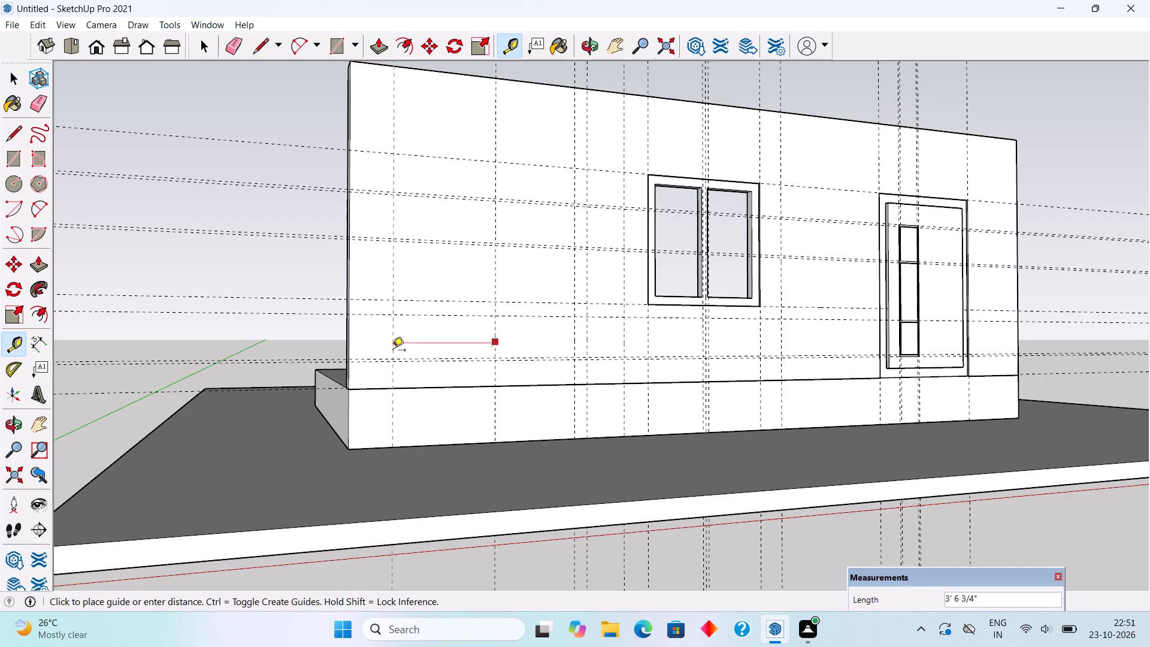
pyautogui.write("4'")
pyautogui.press('Return')
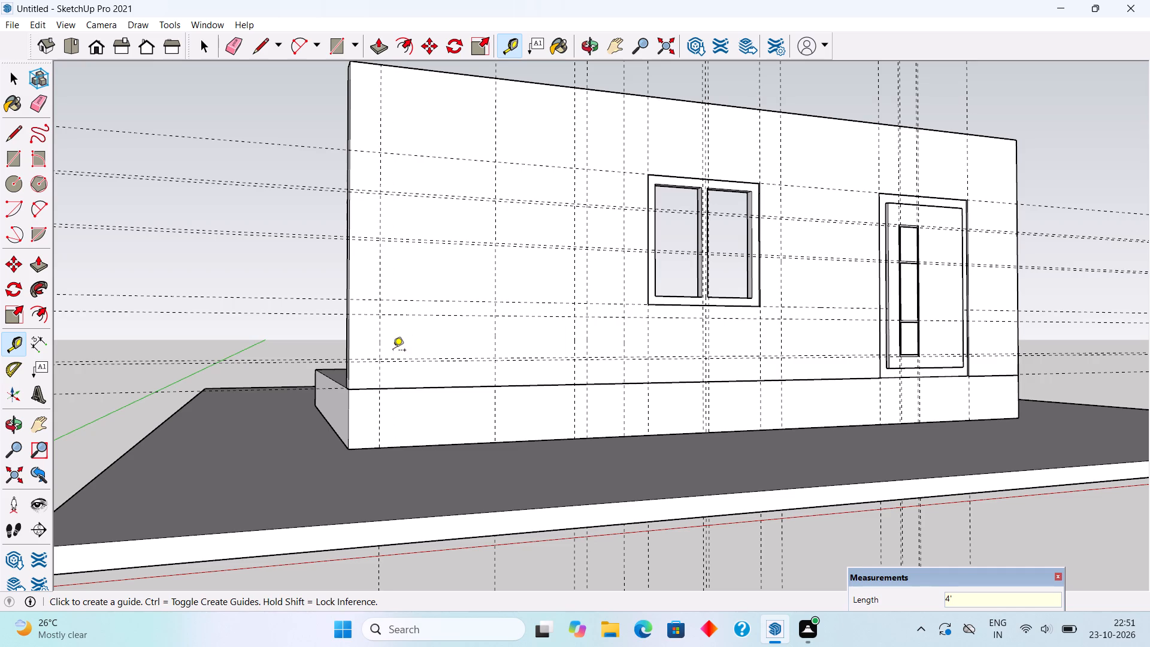
pyautogui.scroll(-1, 393, 351)
pyautogui.press('space')
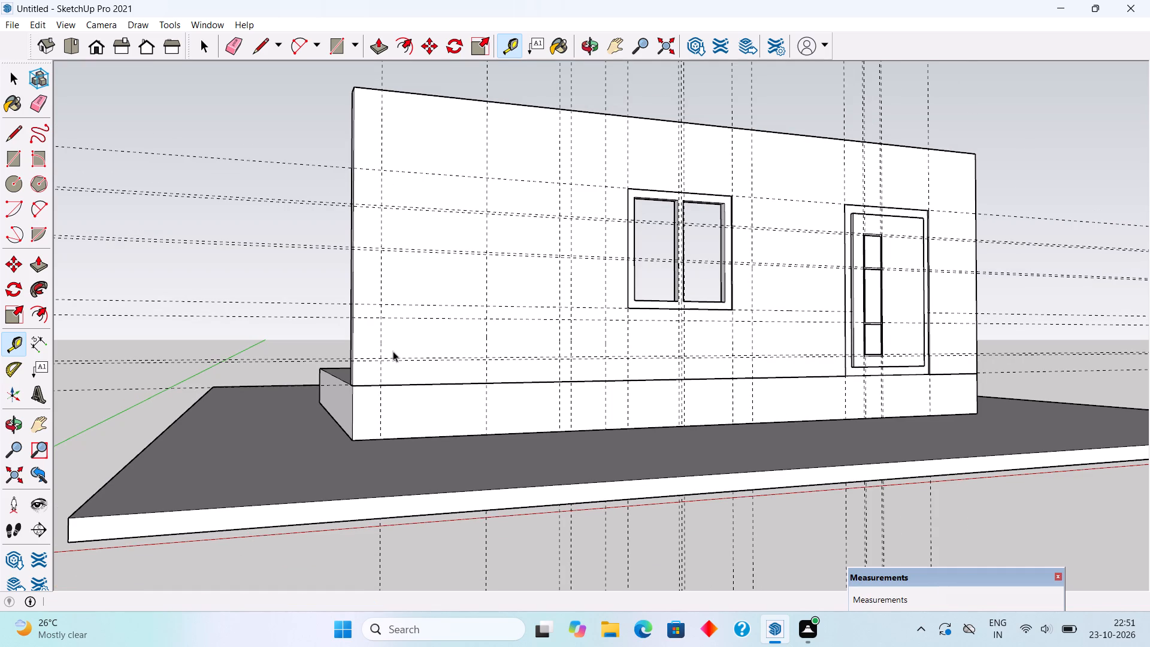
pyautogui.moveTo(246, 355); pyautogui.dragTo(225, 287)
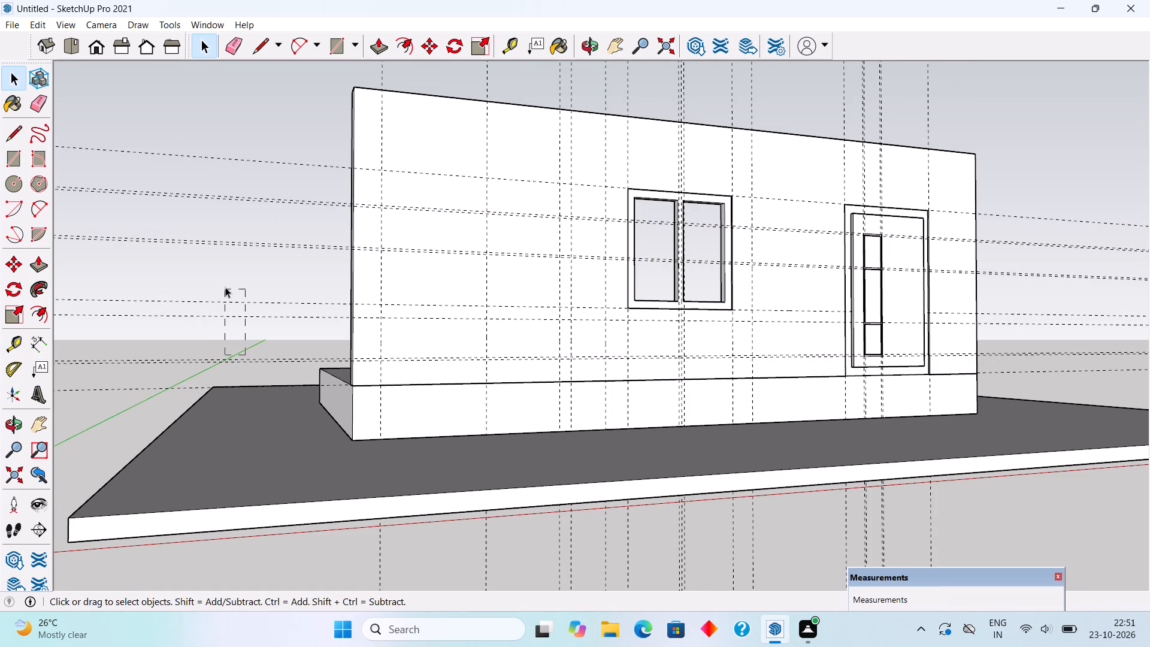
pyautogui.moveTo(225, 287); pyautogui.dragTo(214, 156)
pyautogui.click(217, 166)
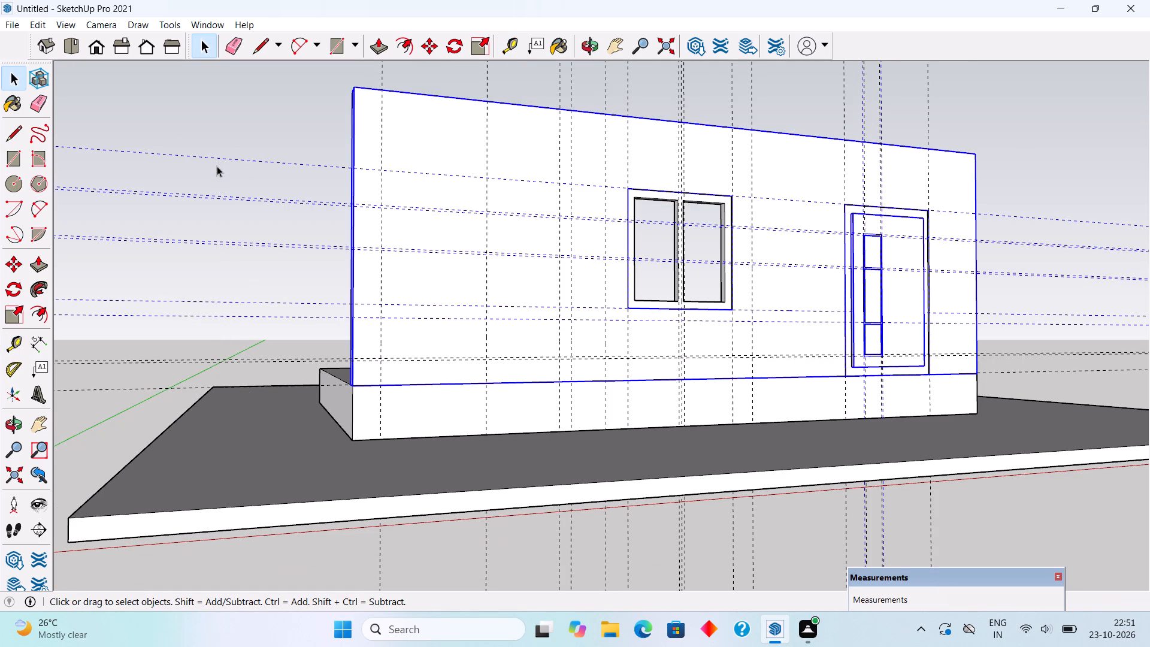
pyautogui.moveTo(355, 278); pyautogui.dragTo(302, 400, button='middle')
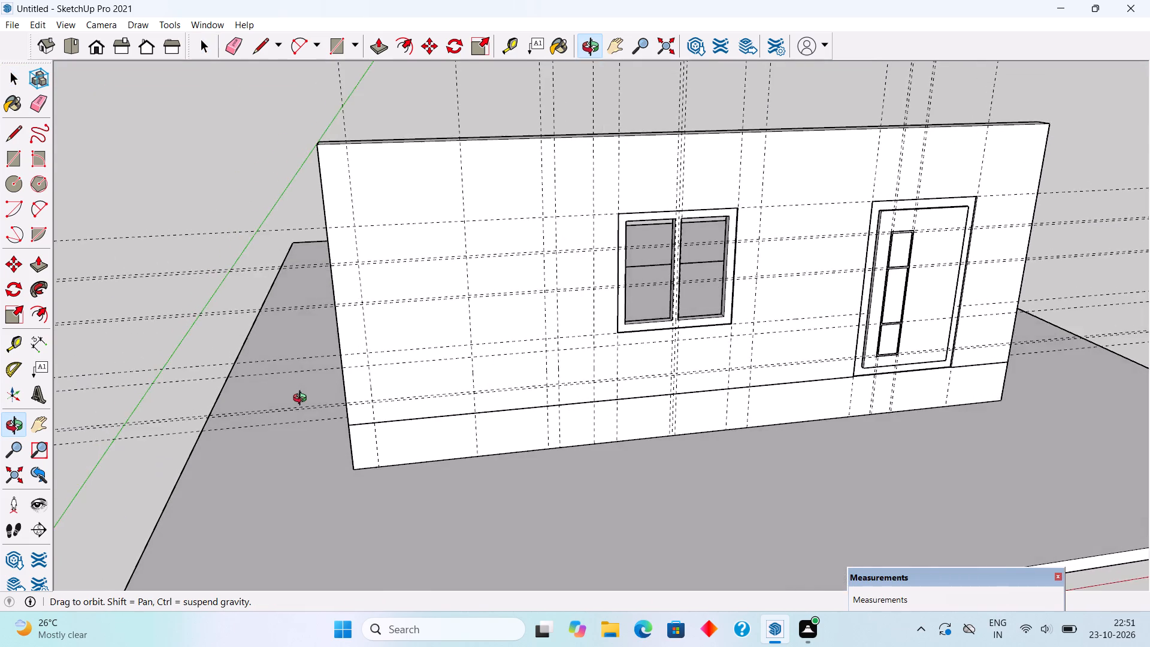
# Examine the front wall with its openings, plinth and newly placed vertical guides.
pyautogui.moveTo(302, 400); pyautogui.dragTo(326, 373, button='middle')
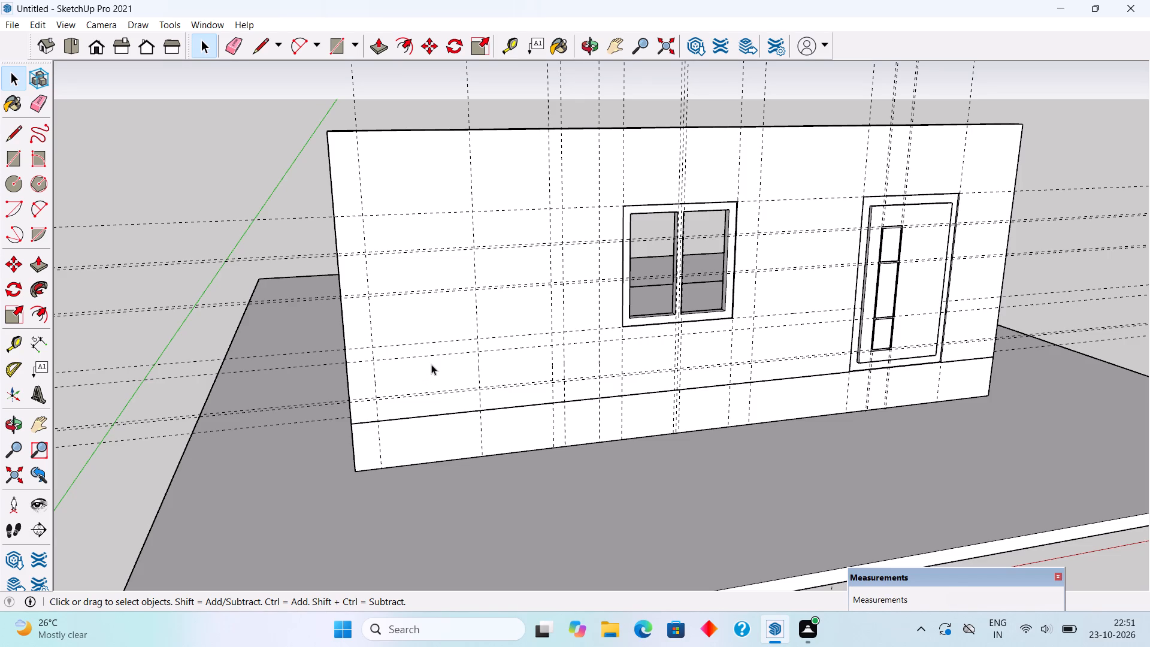
pyautogui.scroll(5, 386, 346)
pyautogui.scroll(-4, 400, 360)
pyautogui.scroll(2, 381, 352)
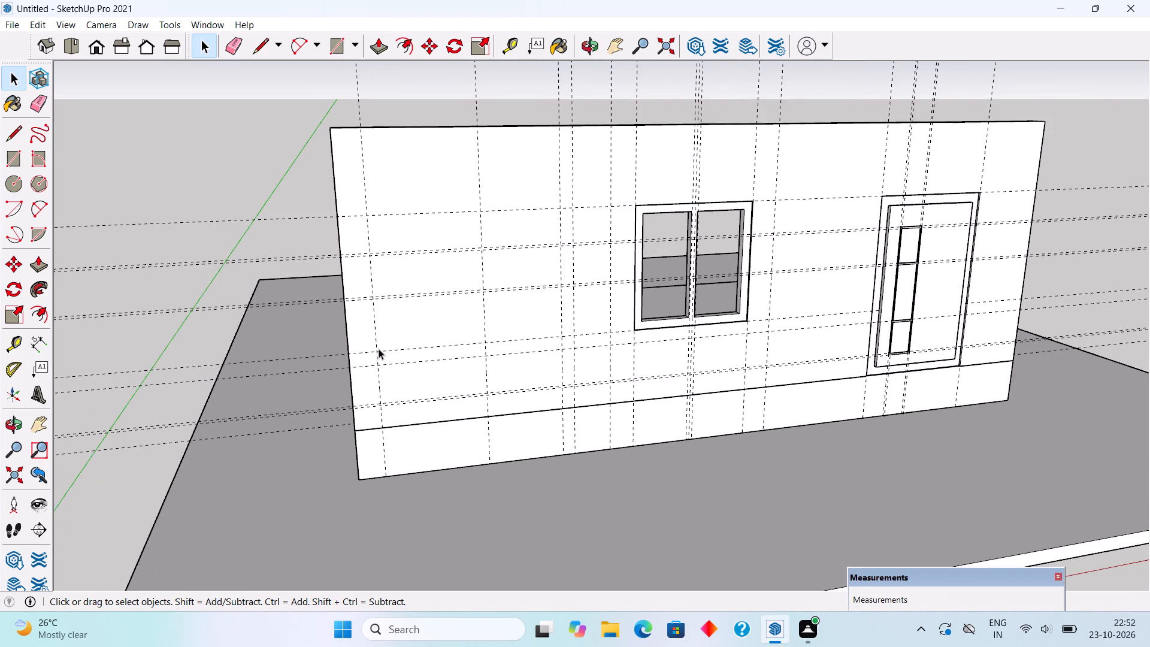
pyautogui.scroll(1, 397, 371)
pyautogui.moveTo(441, 389); pyautogui.dragTo(464, 385, button='middle')
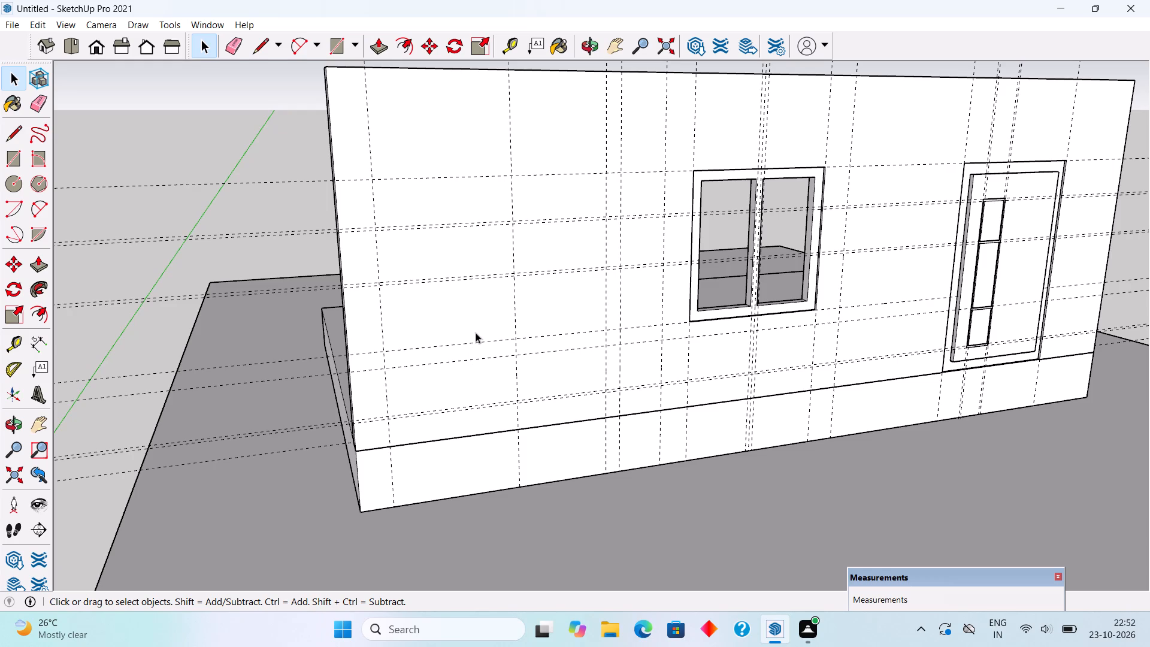
pyautogui.scroll(-1, 489, 371)
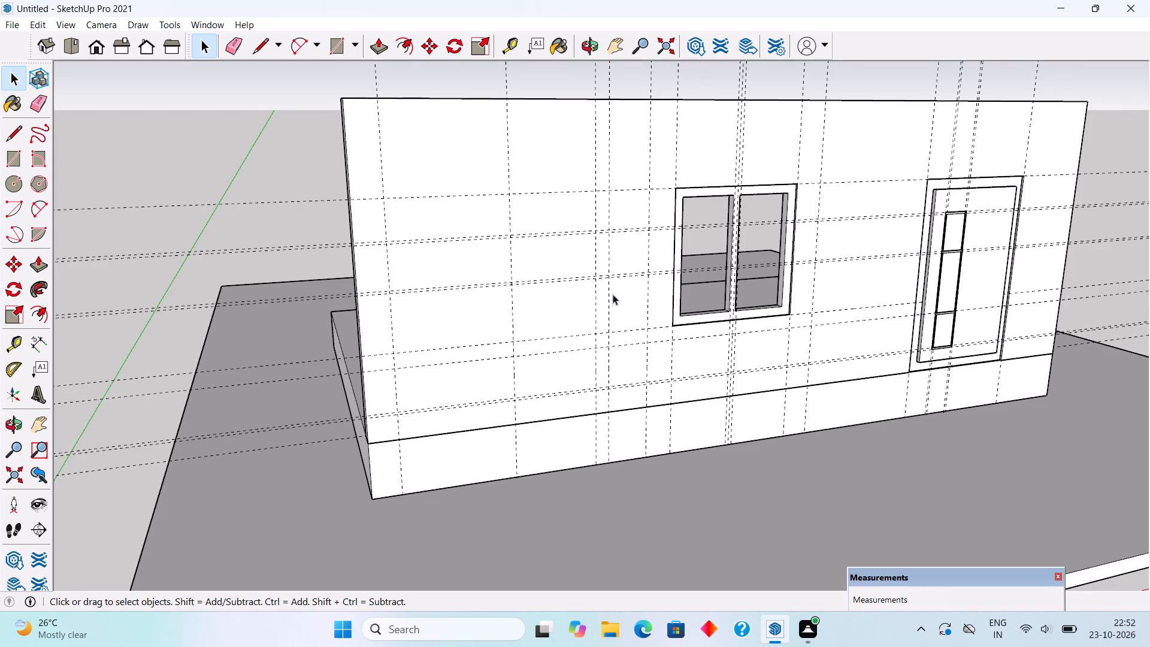
# Open the front wall group and split its top face with a 9" line across at the second vertical guide beyond the window.
pyautogui.scroll(1, 613, 283)
pyautogui.moveTo(611, 282); pyautogui.dragTo(597, 367, button='middle')
pyautogui.scroll(1, 633, 177)
pyautogui.moveTo(627, 204); pyautogui.dragTo(611, 308, button='middle')
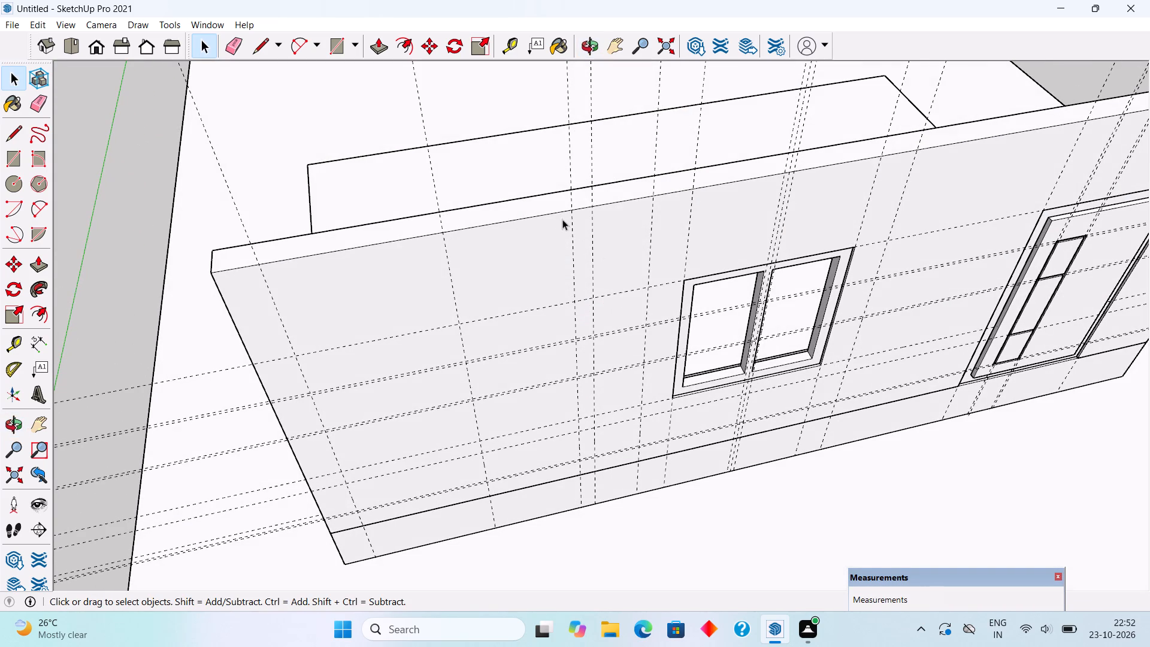
pyautogui.tripleClick(553, 213)
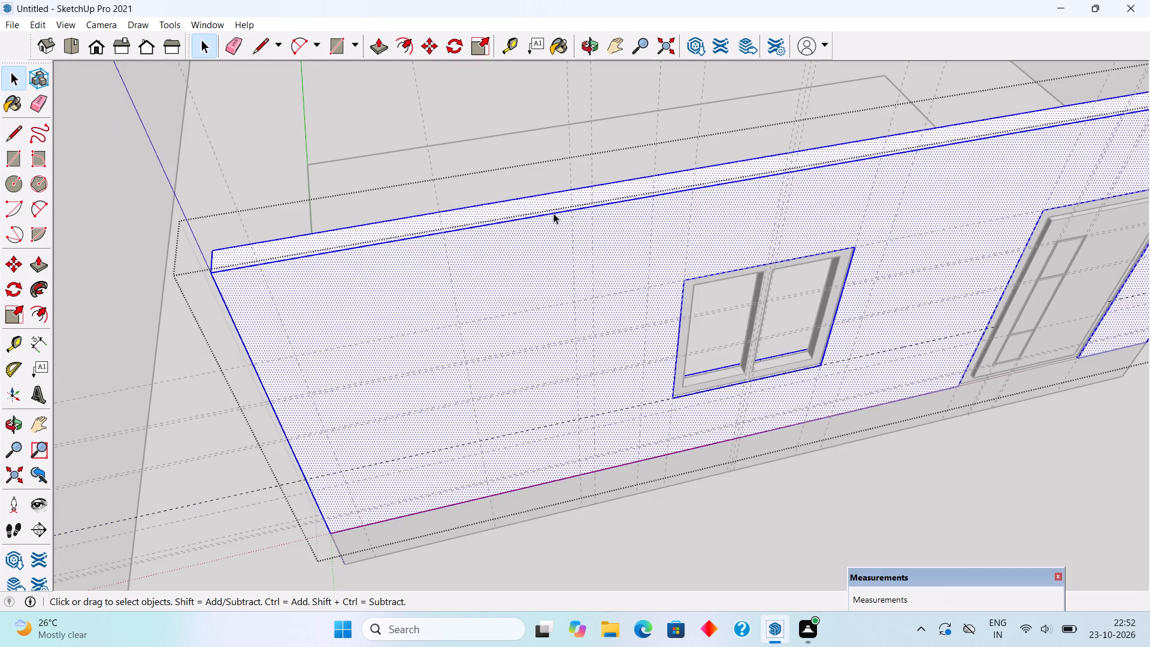
pyautogui.press('l')
pyautogui.click(594, 203)
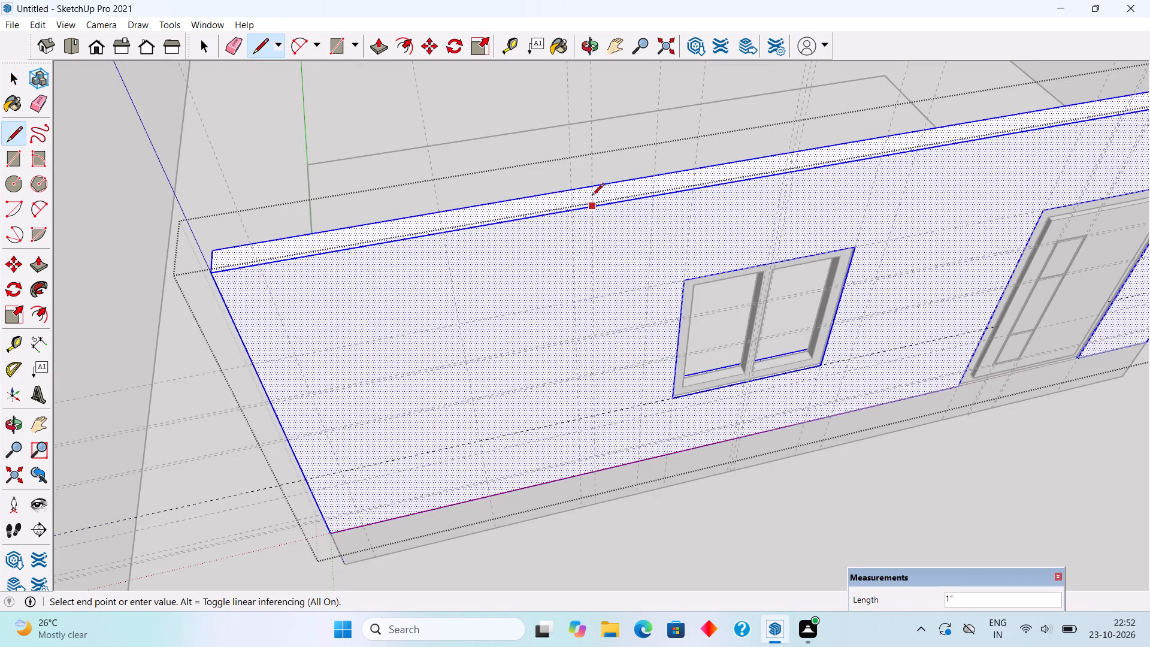
pyautogui.click(590, 190)
# Raise the split top face on the side away from the door by 10' with Push/Pull.
pyautogui.press('p')
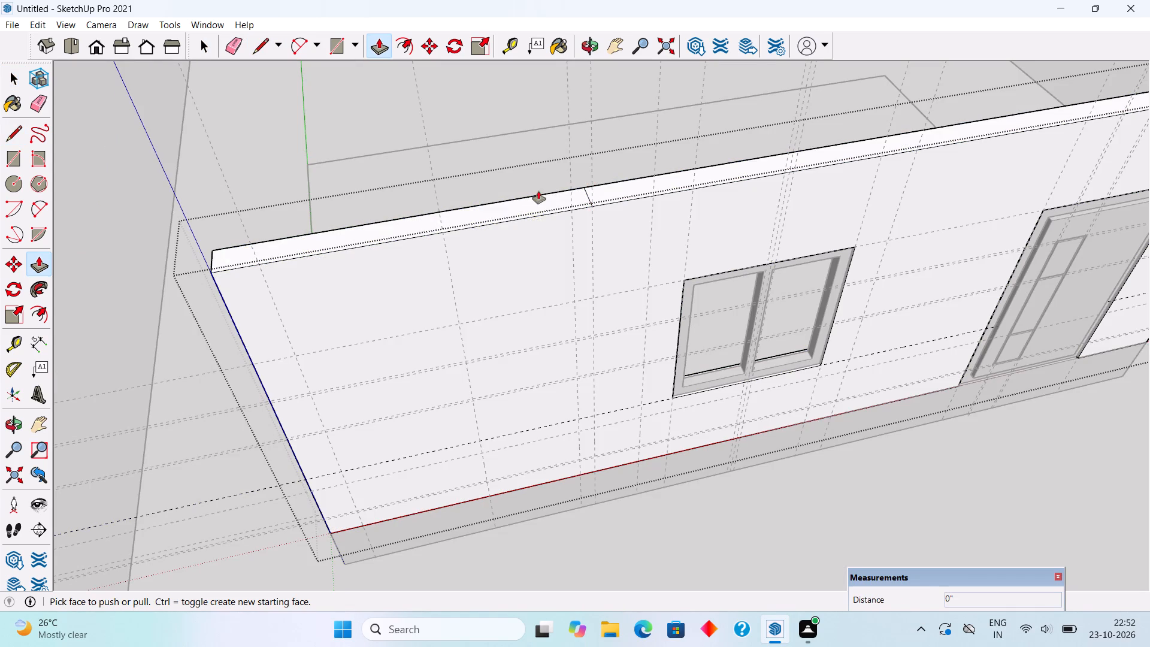
pyautogui.click(536, 207)
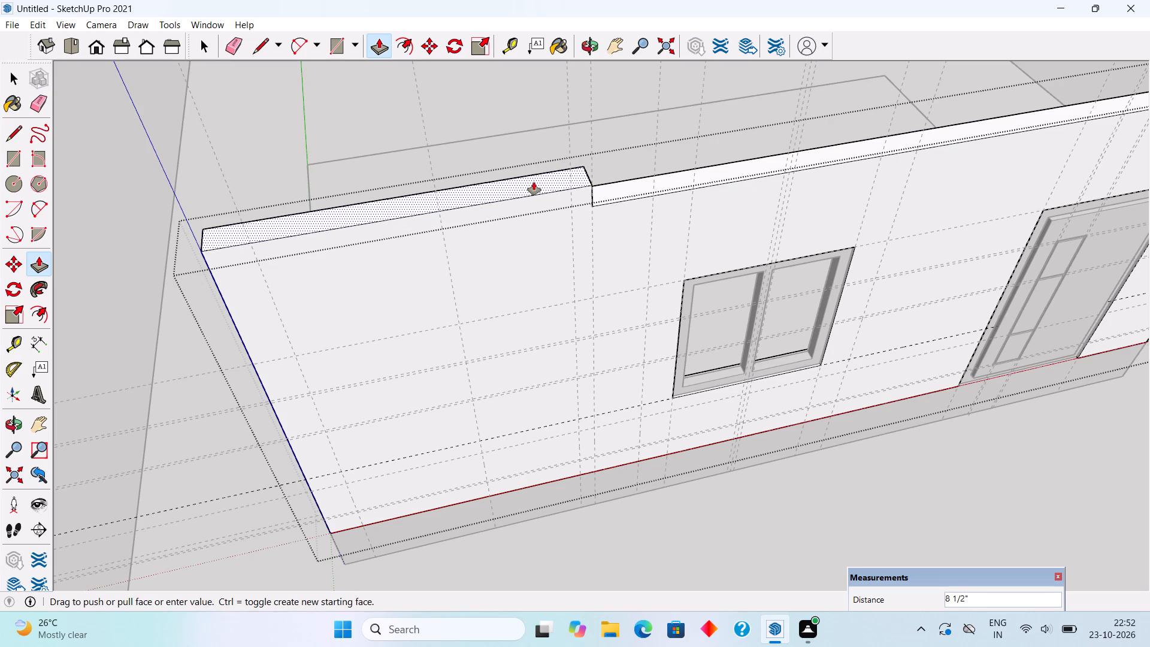
pyautogui.write("10'")
pyautogui.press('Return')
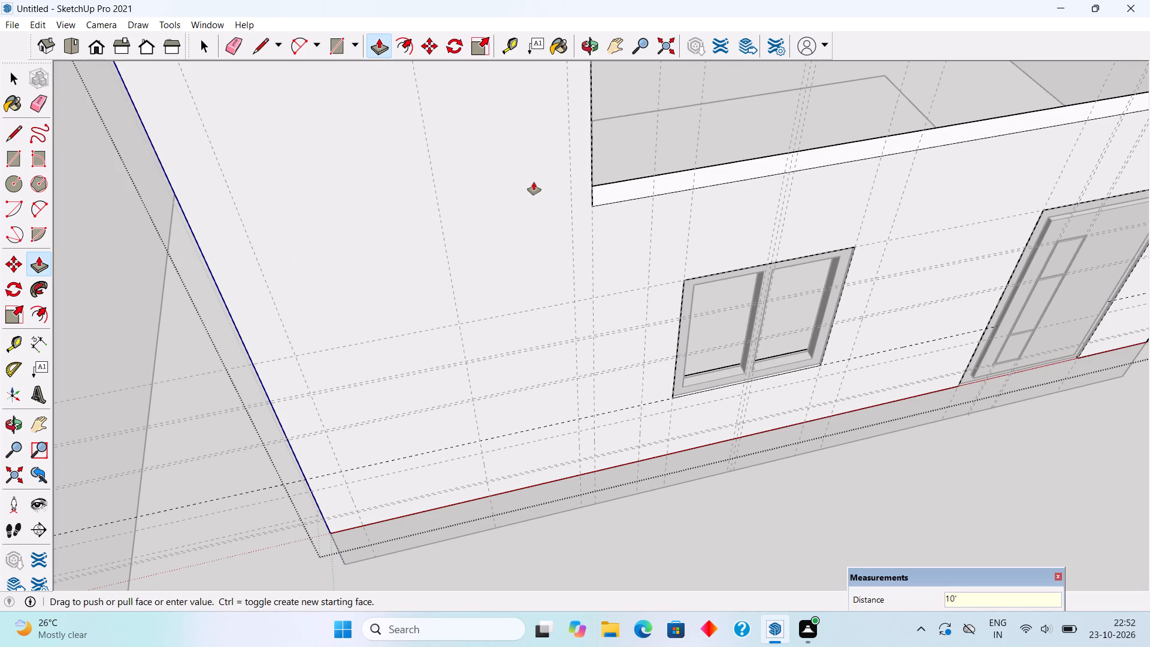
# Pull the raised section's outer end face outward about 4' 5" past the plinth, and leave the wall group.
pyautogui.scroll(-6, 534, 183)
pyautogui.moveTo(412, 278); pyautogui.dragTo(510, 252, button='middle')
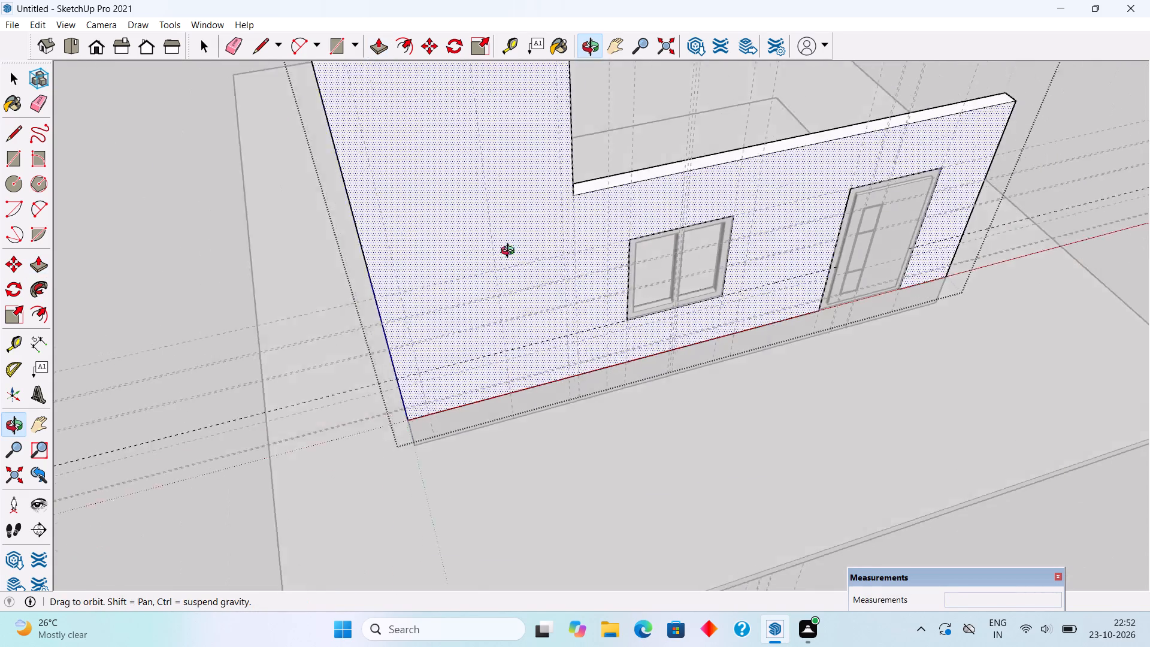
pyautogui.moveTo(510, 252); pyautogui.dragTo(745, 202, button='middle')
pyautogui.click(572, 331)
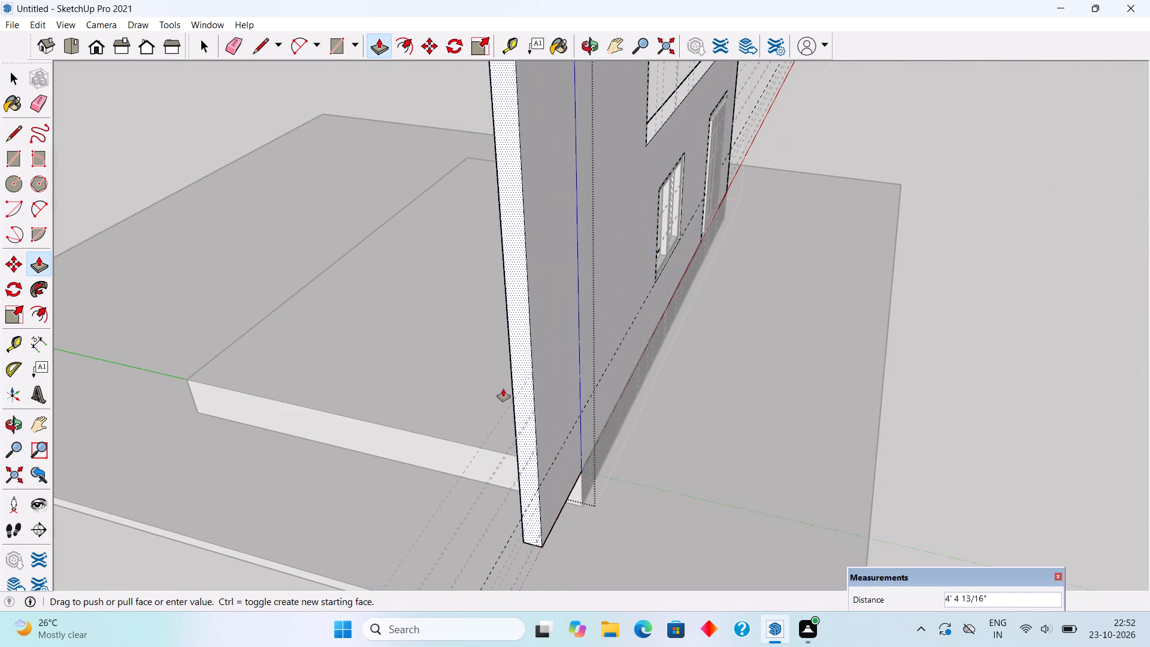
pyautogui.click(501, 391)
pyautogui.press('space')
pyautogui.moveTo(606, 383); pyautogui.dragTo(356, 368, button='middle')
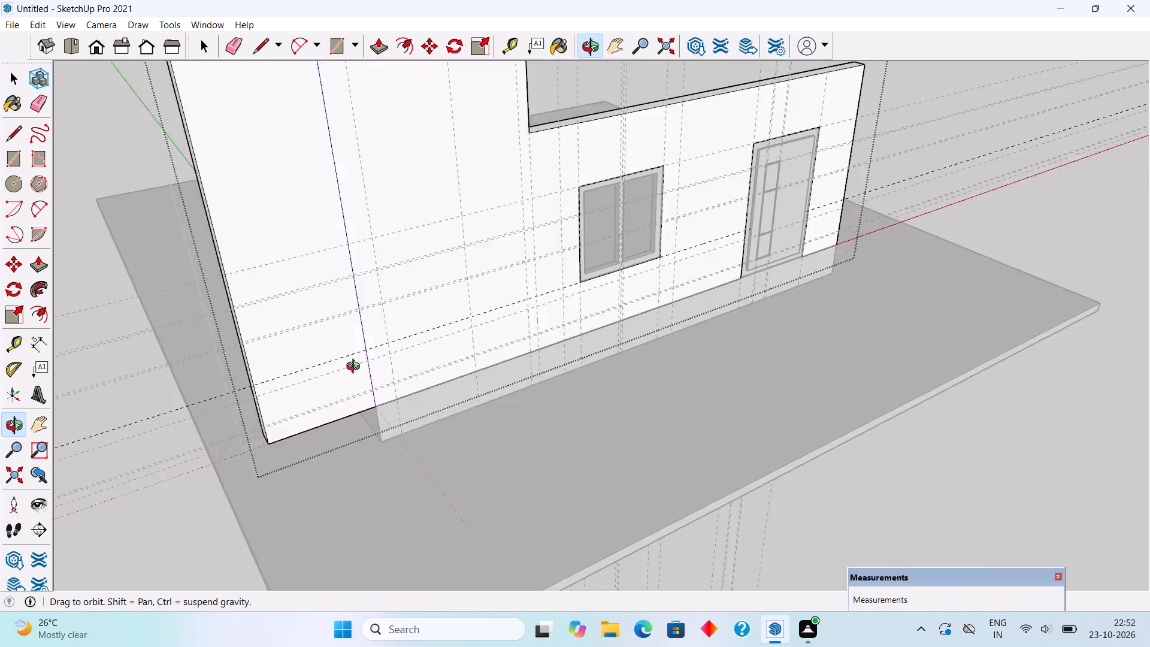
pyautogui.moveTo(356, 368); pyautogui.dragTo(349, 368, button='middle')
pyautogui.scroll(-9, 349, 368)
pyautogui.scroll(5, 311, 329)
pyautogui.moveTo(316, 283); pyautogui.dragTo(264, 182, button='middle')
pyautogui.scroll(-2, 276, 201)
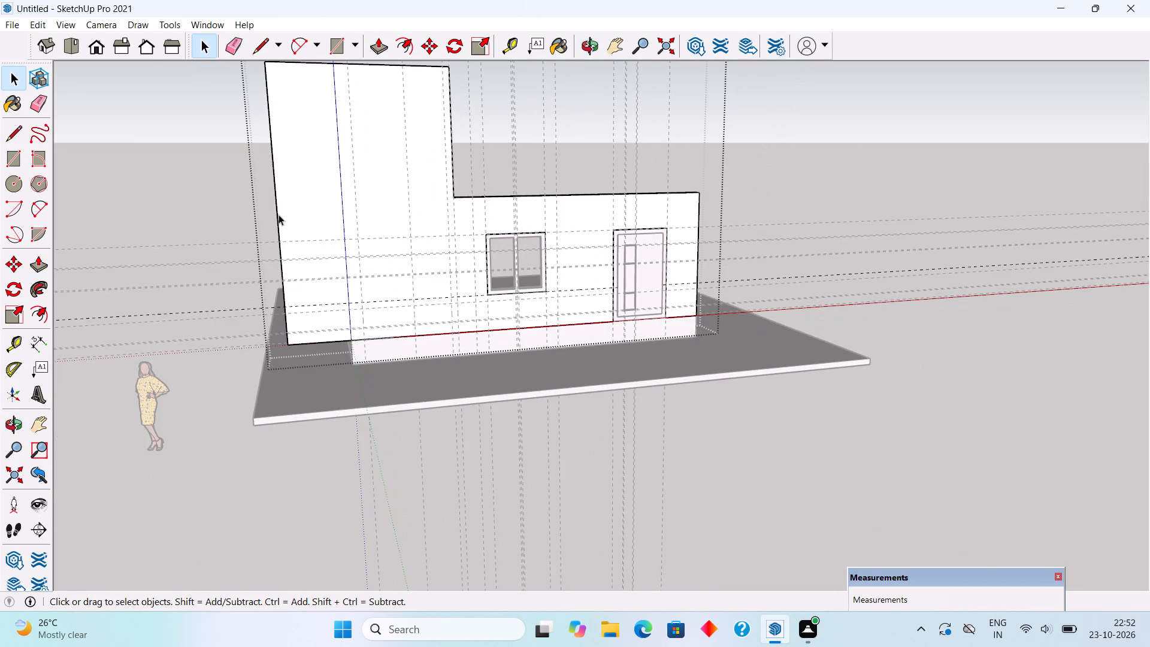
pyautogui.scroll(-1, 279, 214)
pyautogui.scroll(-3, 337, 169)
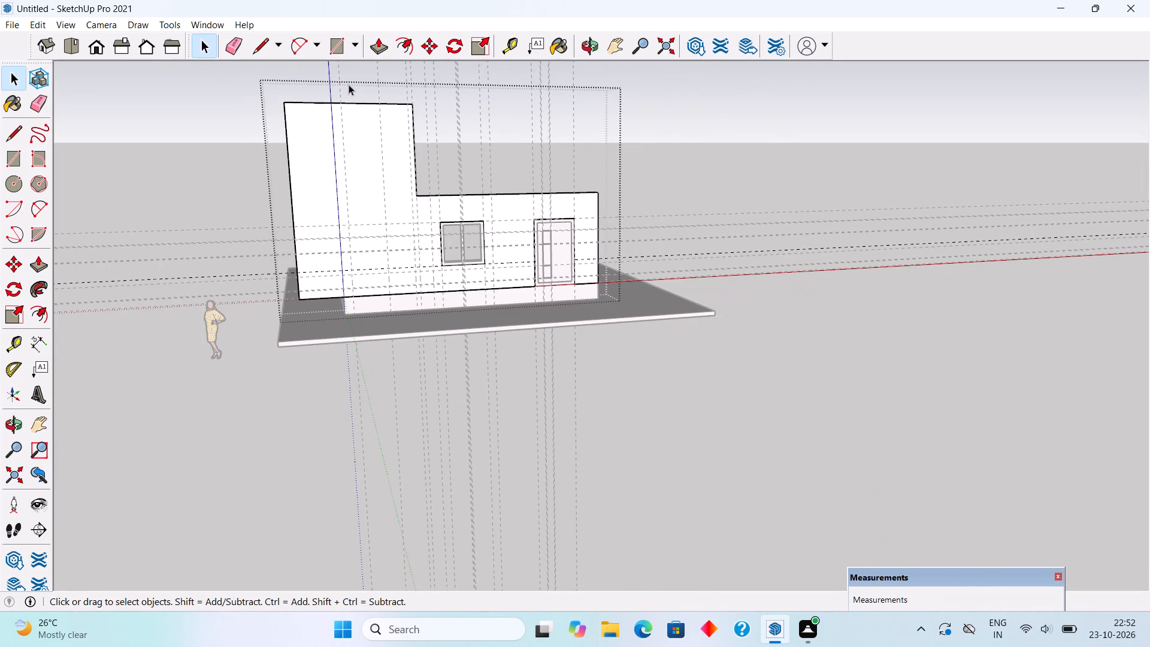
pyautogui.scroll(3, 351, 71)
pyautogui.click(352, 71)
# Delete the outermost vertical guide near the plinth's end on the raised wall section.
pyautogui.scroll(3, 328, 166)
pyautogui.scroll(4, 325, 223)
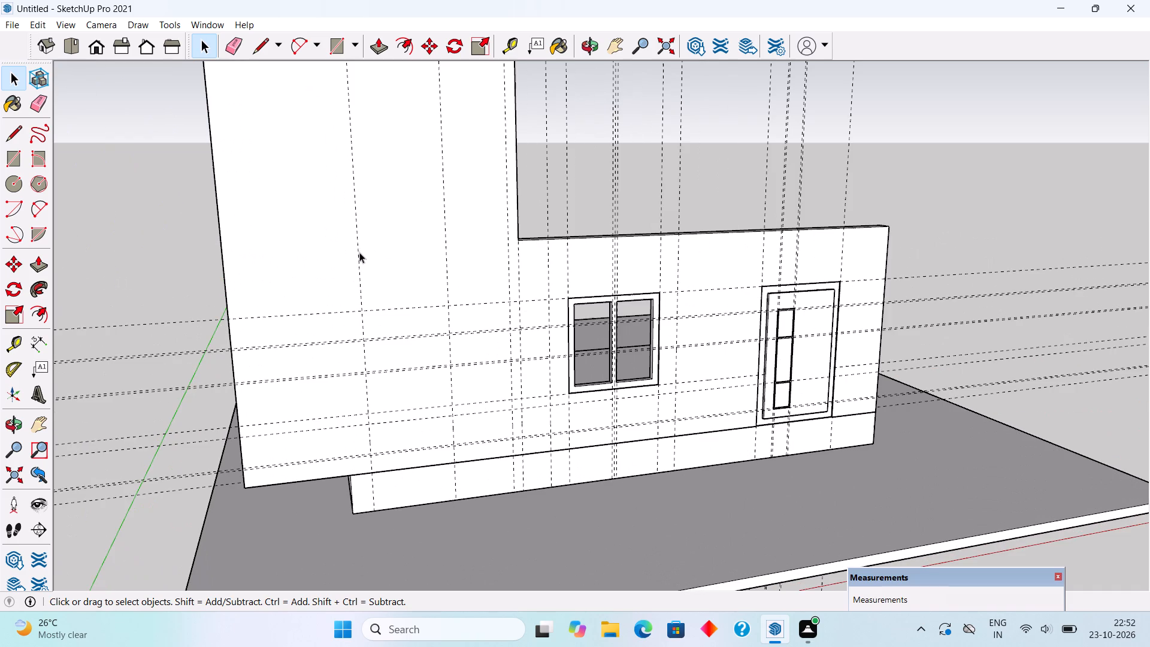
pyautogui.scroll(1, 359, 252)
pyautogui.click(359, 252)
pyautogui.press('Delete')
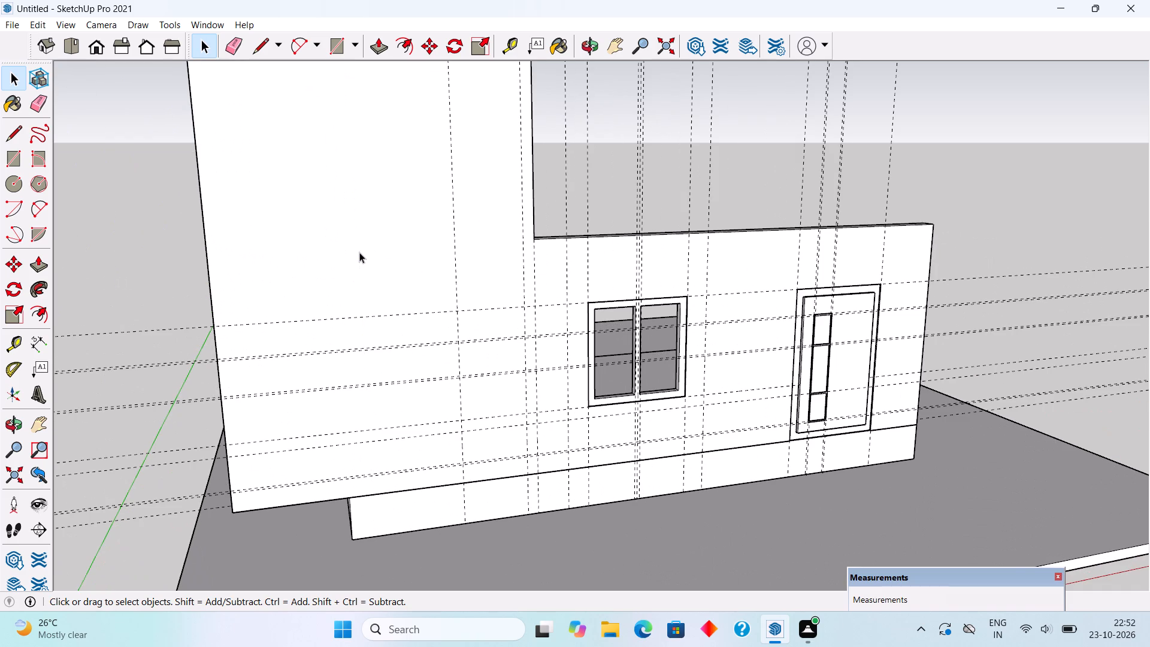
# Place a vertical guide 5' outward from the remaining outermost guide, and another 4' beyond that.
pyautogui.press('t')
pyautogui.click(457, 267)
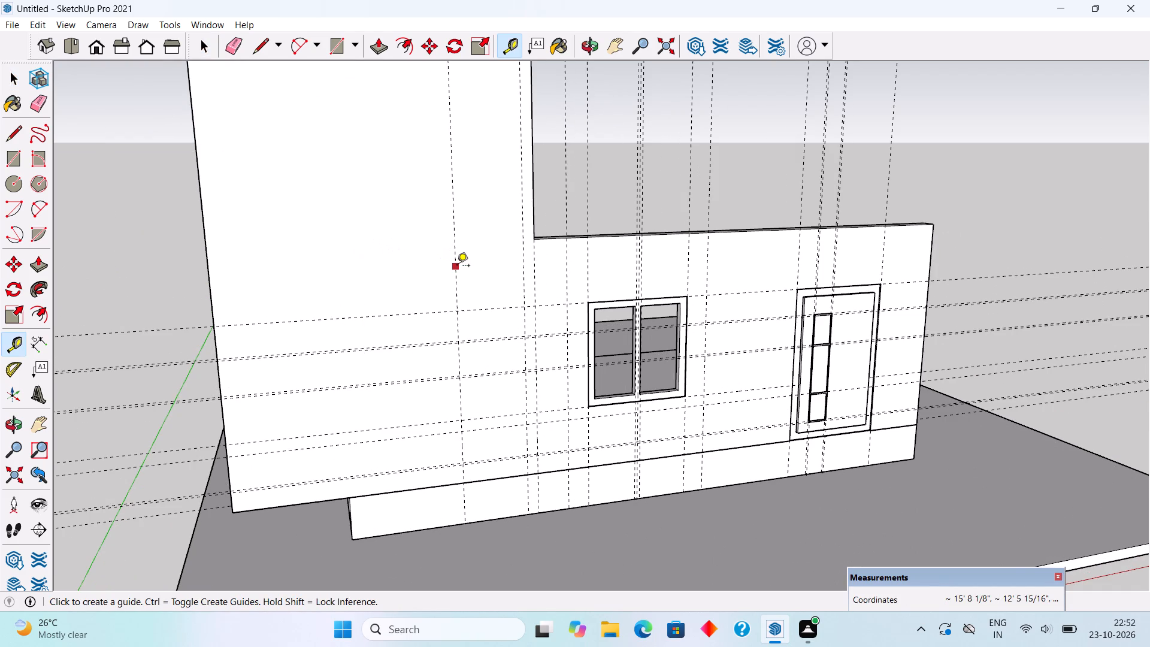
pyautogui.write("5'")
pyautogui.press('Return')
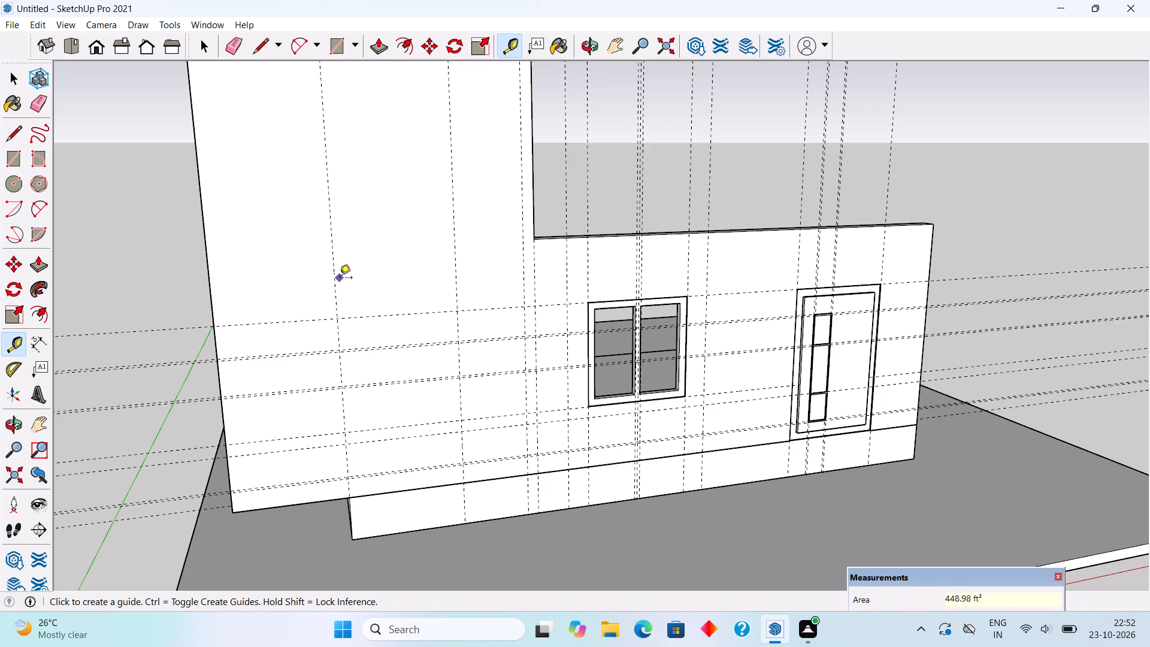
pyautogui.click(340, 279)
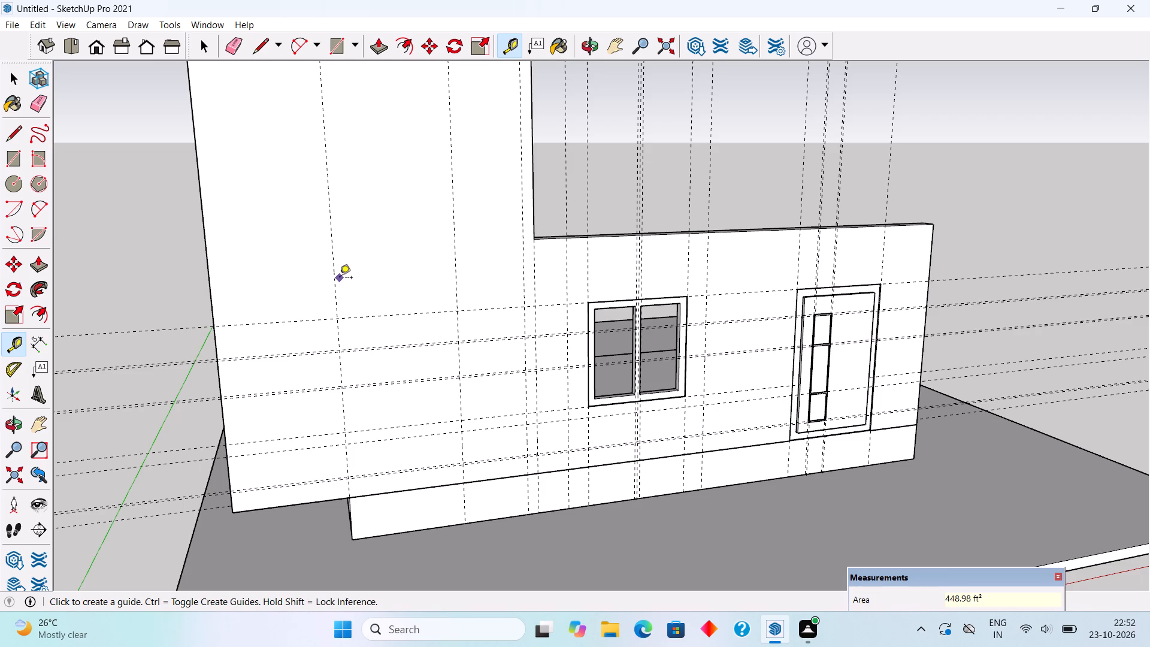
pyautogui.press('t')
pyautogui.click(335, 286)
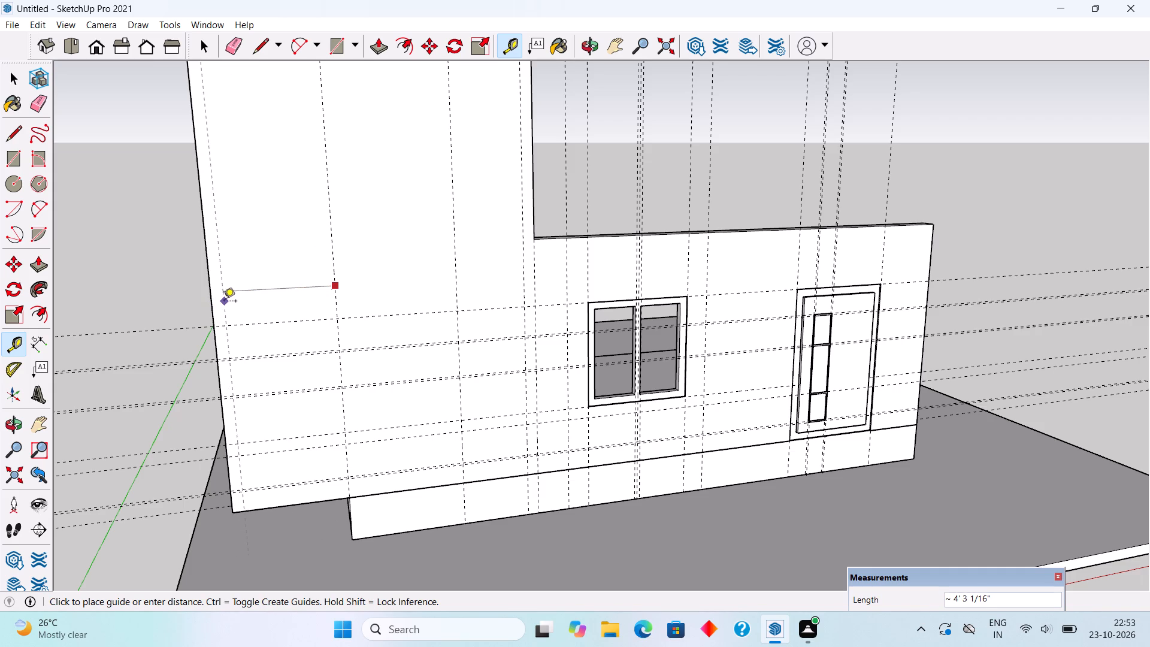
pyautogui.write("4'")
pyautogui.press('Return')
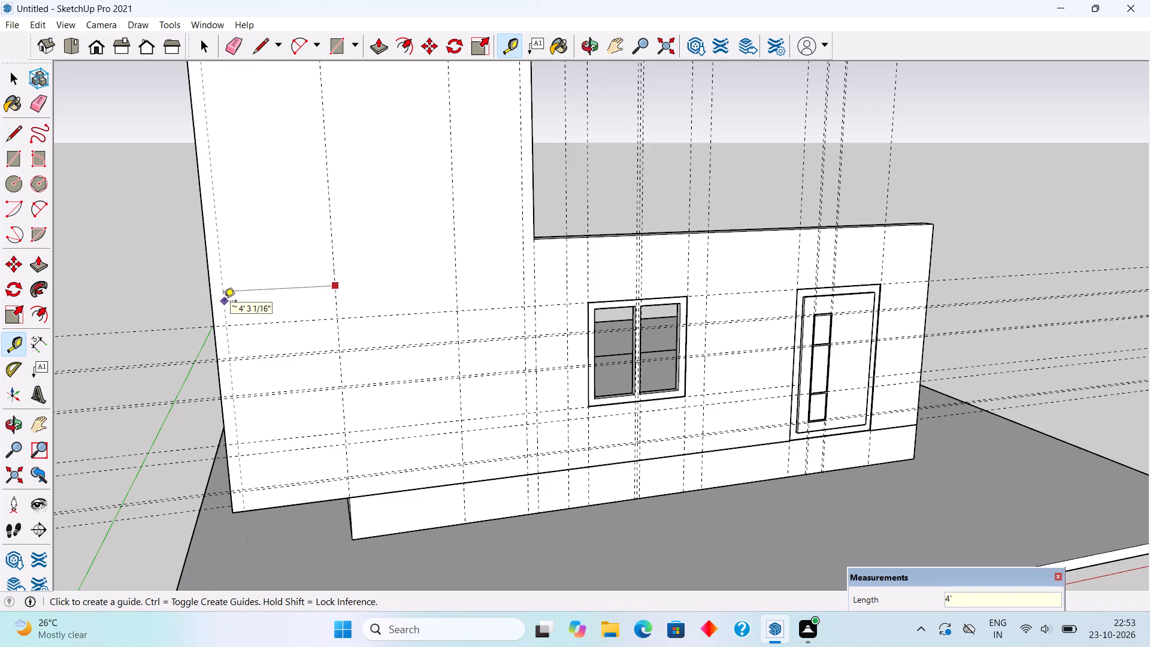
pyautogui.press('space')
# Push the raised section's end face inward about 8 9/16" to the outermost guide, and leave the wall group.
pyautogui.moveTo(178, 321); pyautogui.dragTo(377, 318, button='middle')
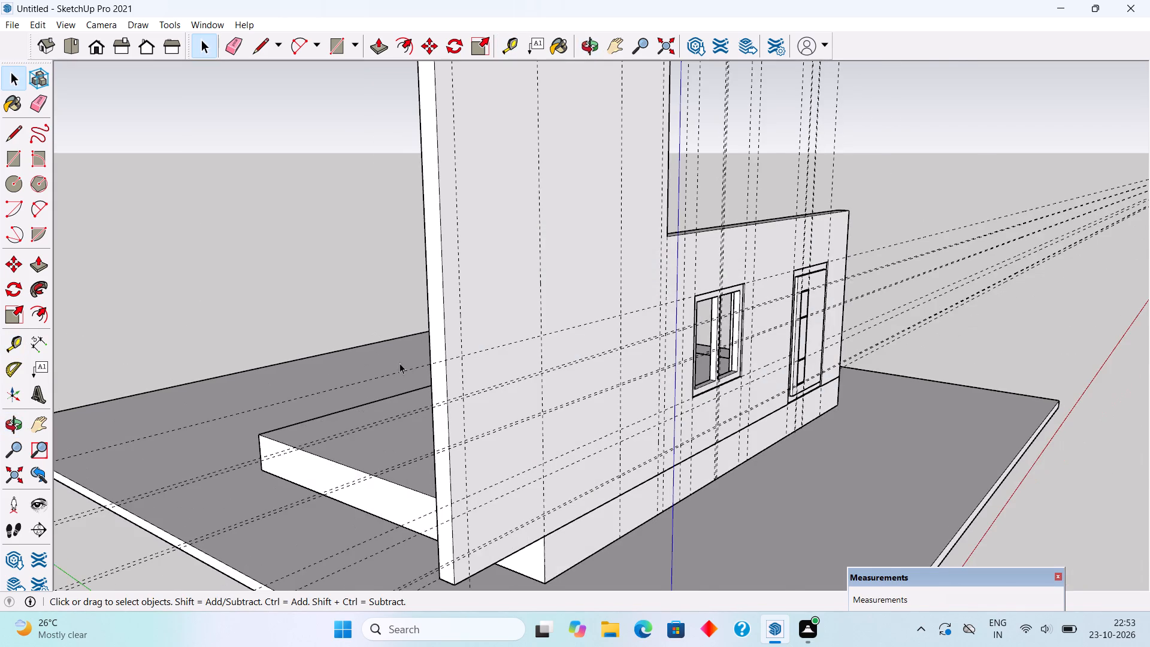
pyautogui.scroll(2, 411, 356)
pyautogui.tripleClick(451, 333)
pyautogui.press('p')
pyautogui.click(451, 333)
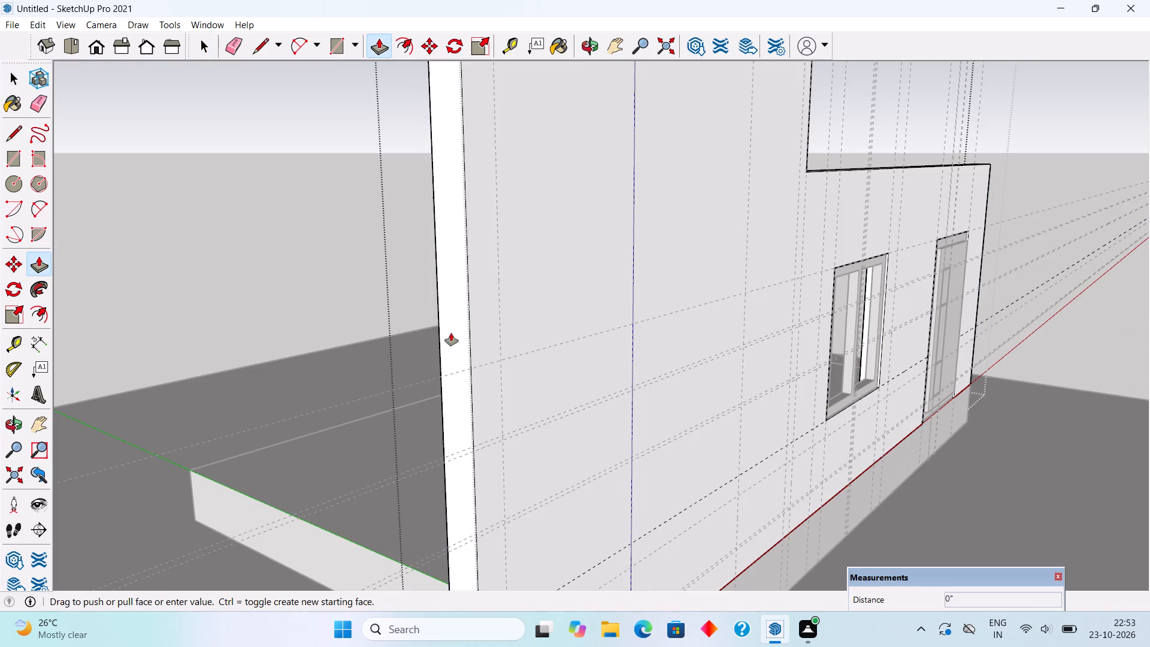
pyautogui.click(499, 354)
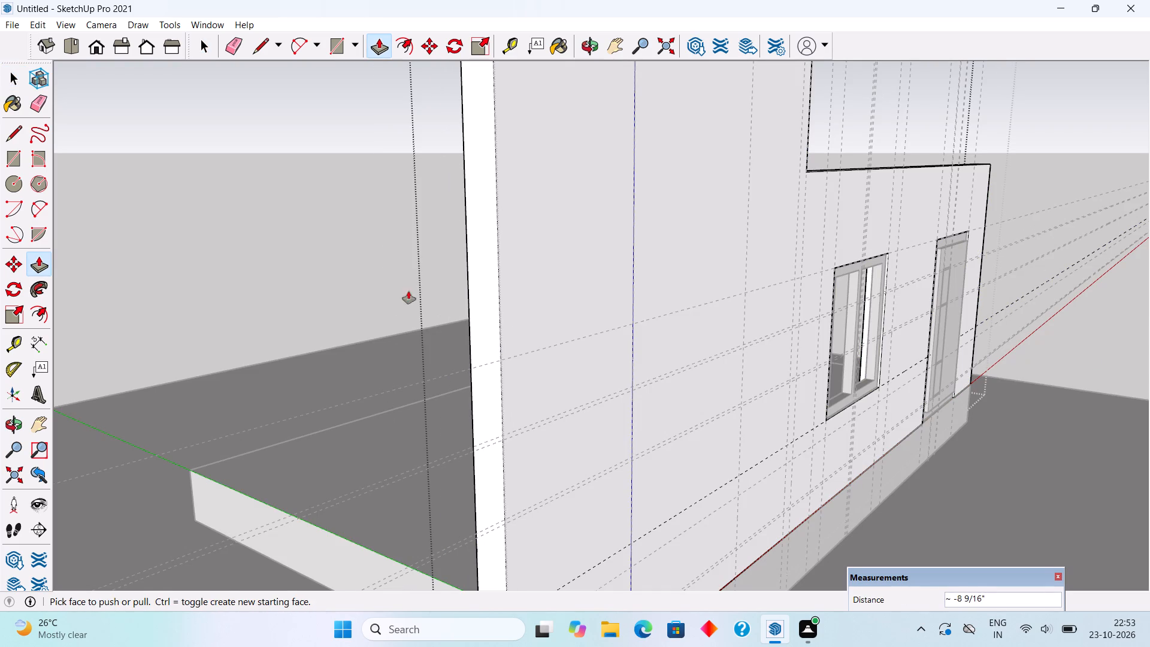
pyautogui.press('space')
pyautogui.click(362, 267)
# Offset a horizontal guide from the window frame's bottom edge to the frame's mid-height, and place another guide 7' above it.
pyautogui.moveTo(580, 338); pyautogui.dragTo(383, 338, button='middle')
pyautogui.scroll(-4, 382, 338)
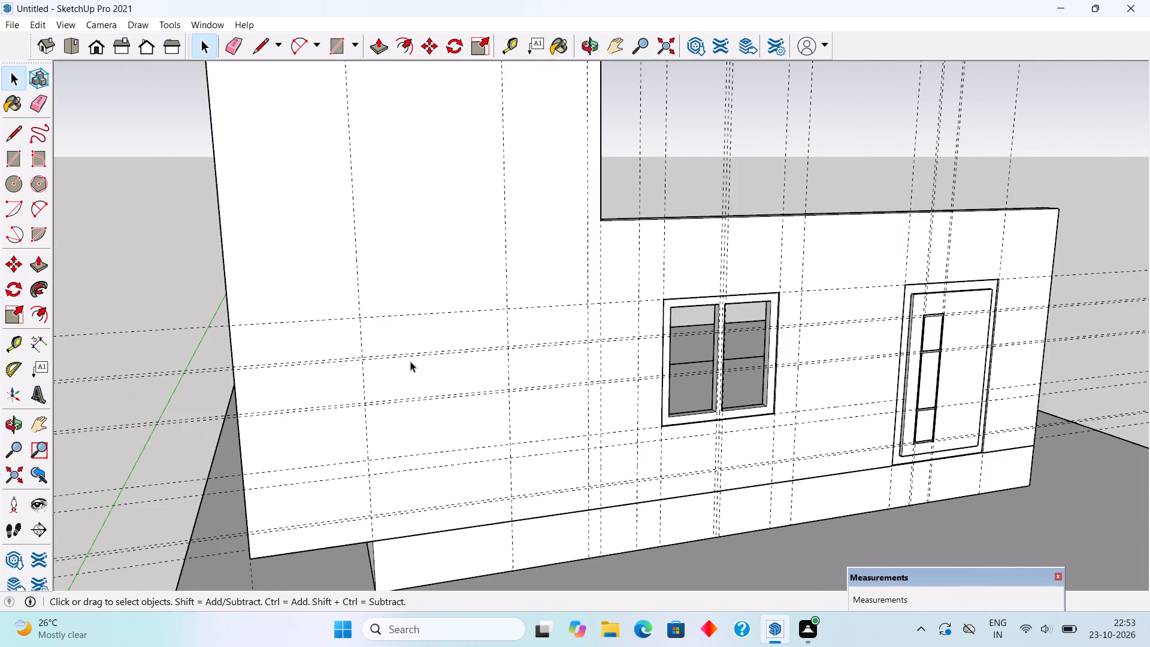
pyautogui.moveTo(457, 335); pyautogui.dragTo(388, 296, button='middle')
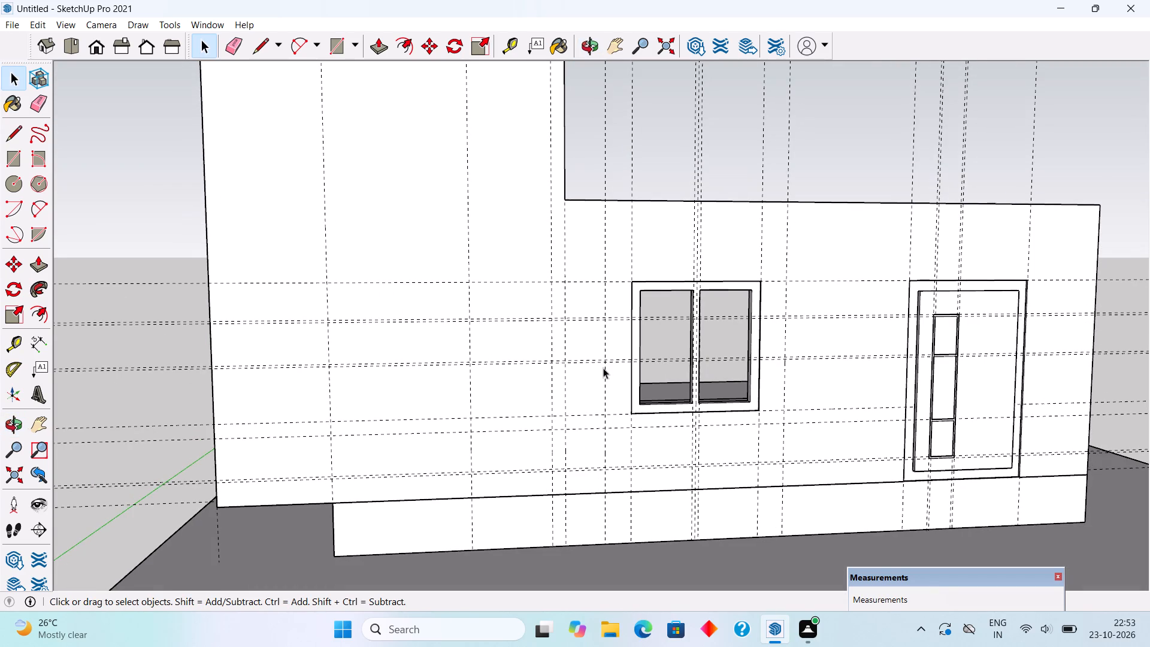
pyautogui.press('t')
pyautogui.click(653, 411)
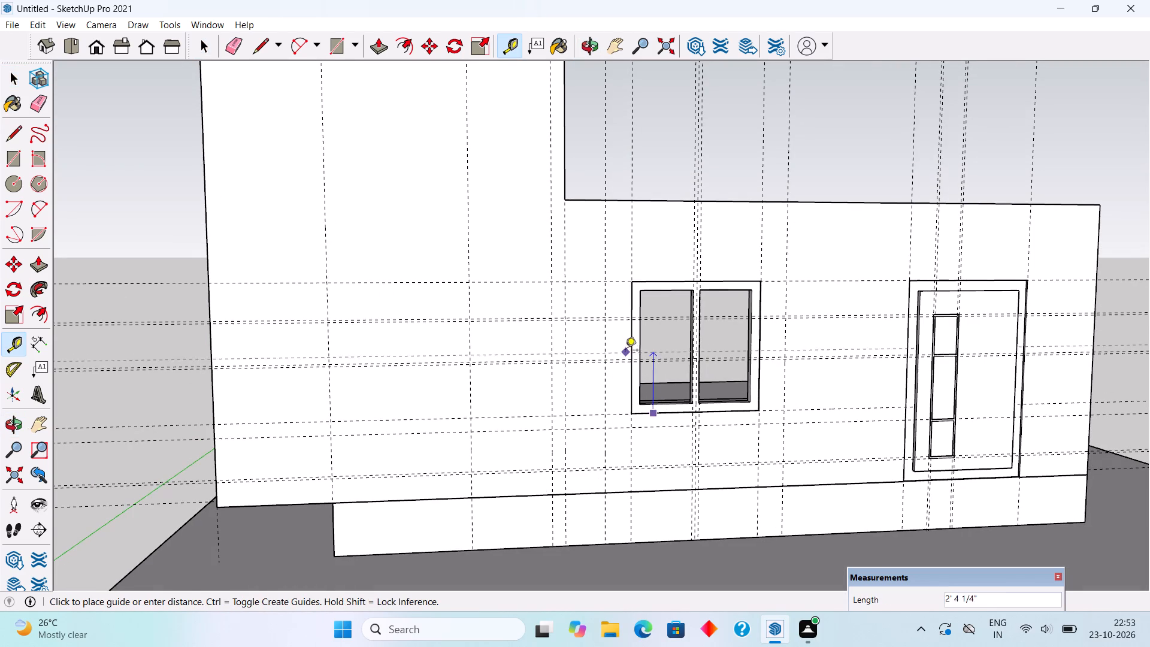
pyautogui.click(632, 346)
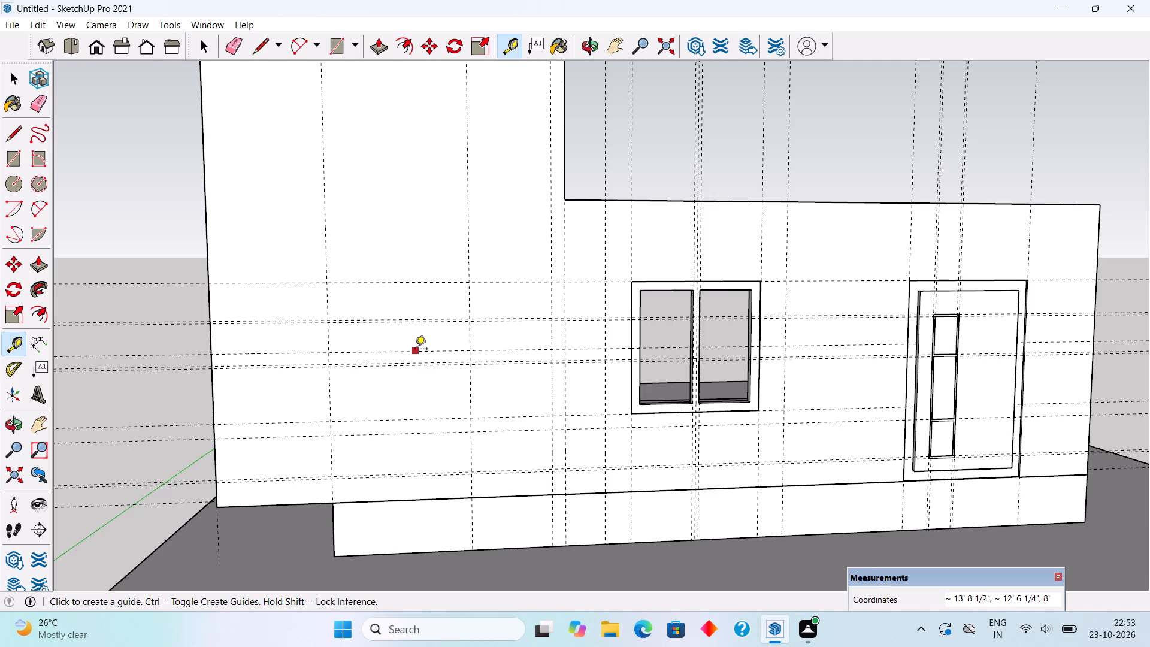
pyautogui.click(415, 350)
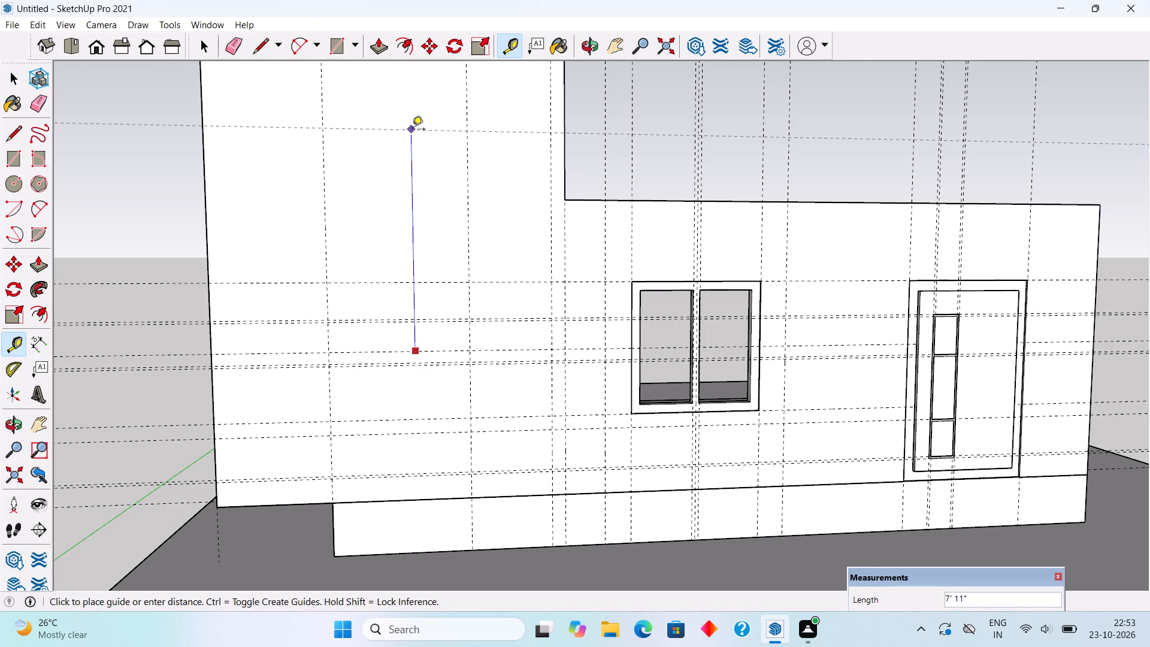
pyautogui.write("7'")
pyautogui.press('Return')
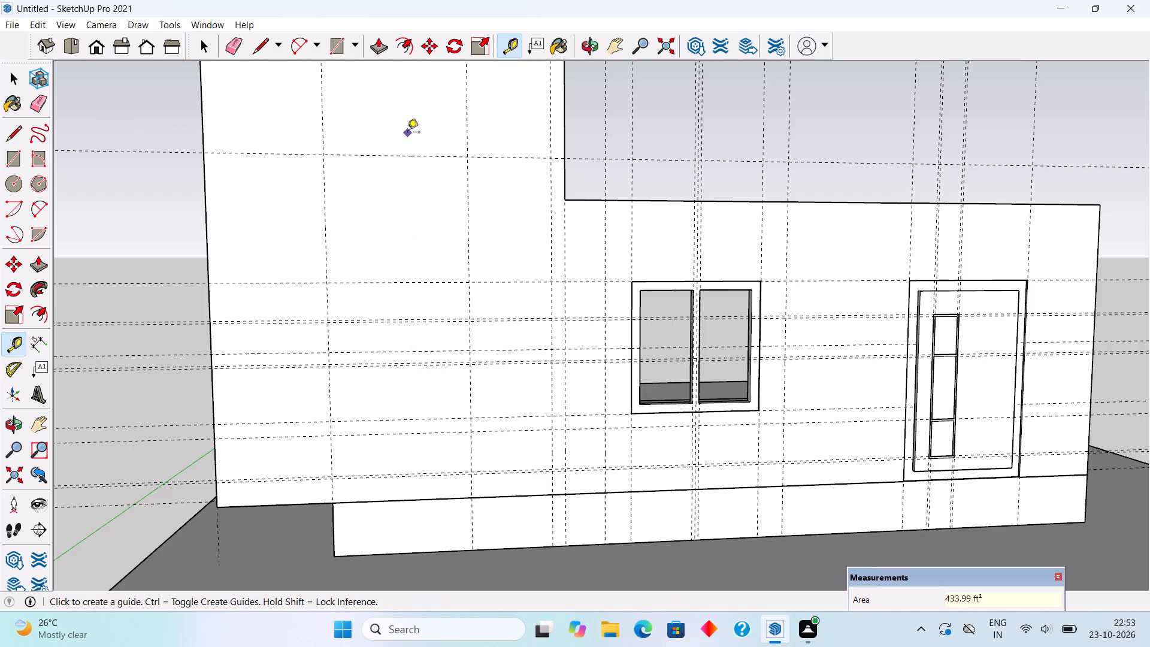
pyautogui.press('space')
# Open the front wall group for editing on its raised section's face.
pyautogui.tripleClick(355, 199)
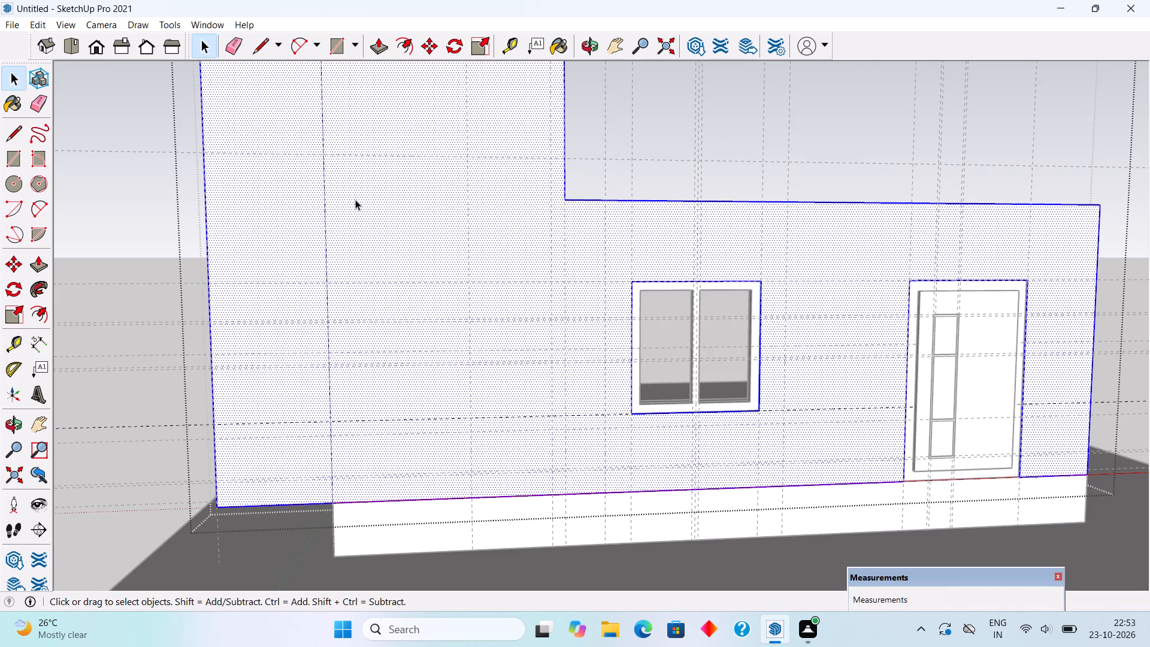
pyautogui.moveTo(364, 218); pyautogui.dragTo(374, 232, button='middle')
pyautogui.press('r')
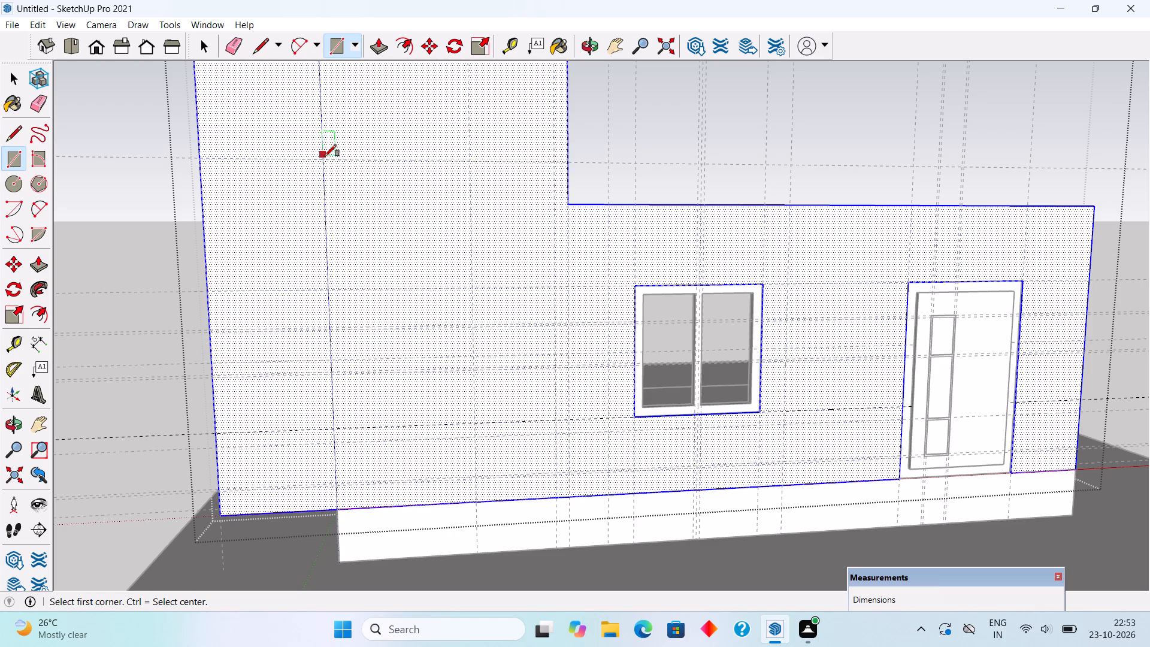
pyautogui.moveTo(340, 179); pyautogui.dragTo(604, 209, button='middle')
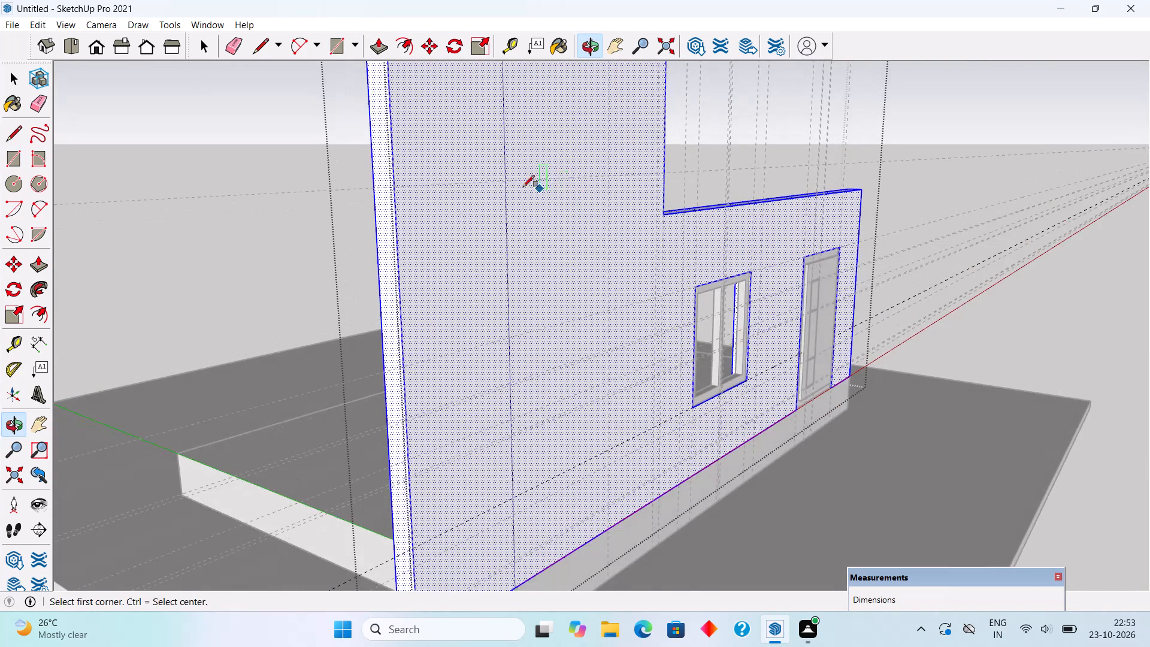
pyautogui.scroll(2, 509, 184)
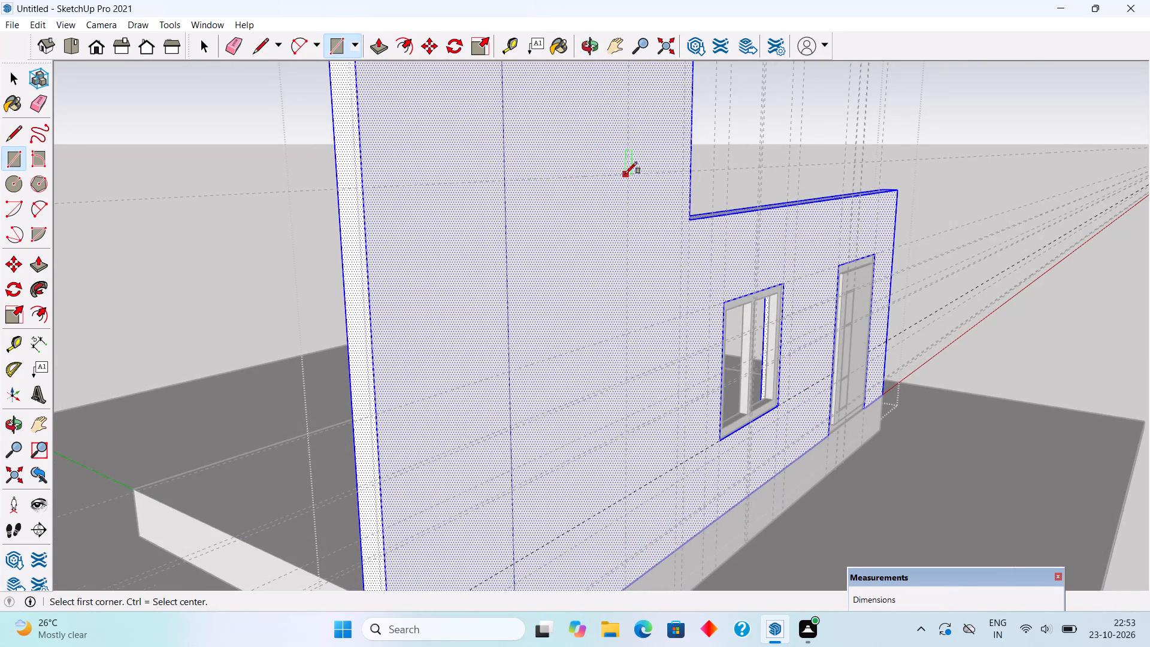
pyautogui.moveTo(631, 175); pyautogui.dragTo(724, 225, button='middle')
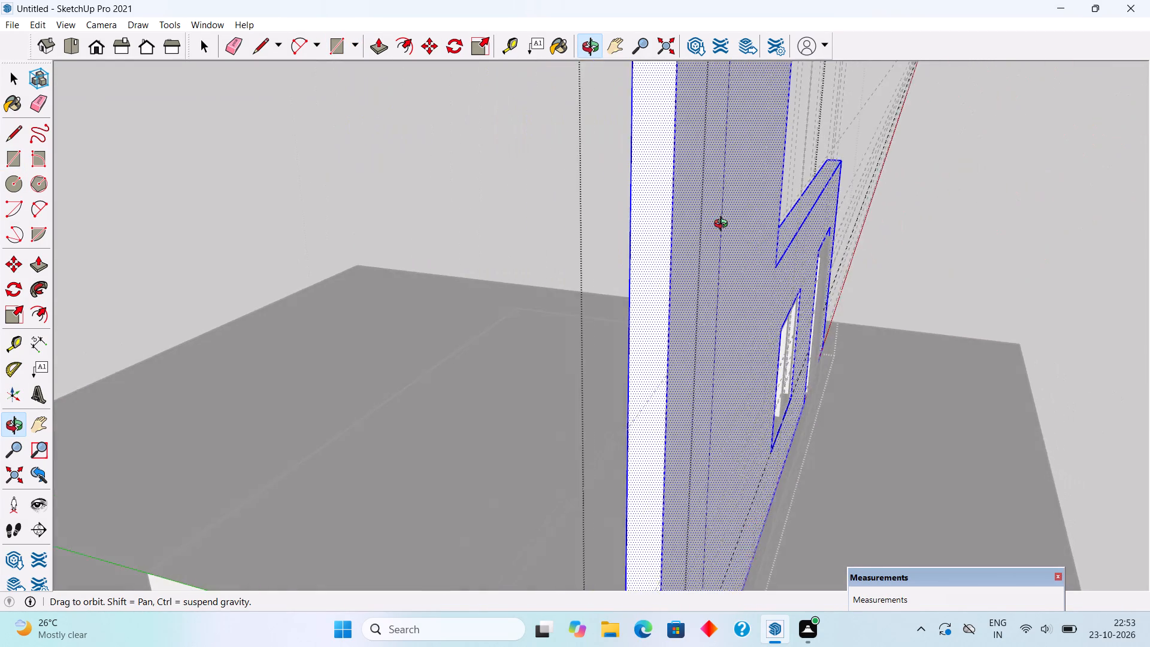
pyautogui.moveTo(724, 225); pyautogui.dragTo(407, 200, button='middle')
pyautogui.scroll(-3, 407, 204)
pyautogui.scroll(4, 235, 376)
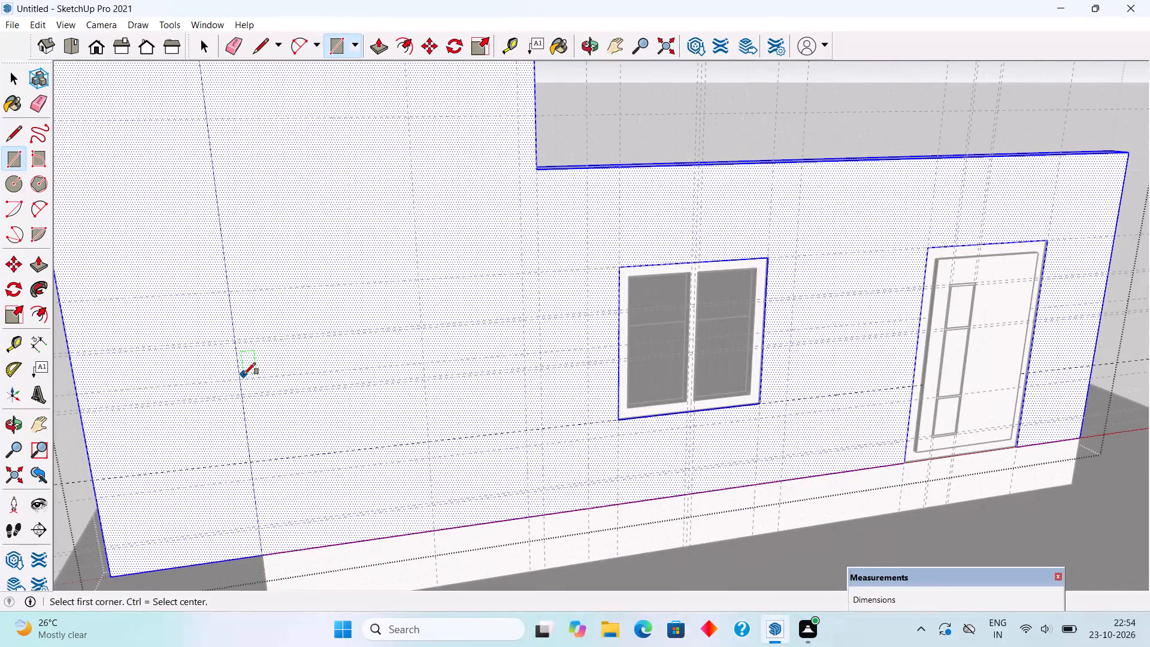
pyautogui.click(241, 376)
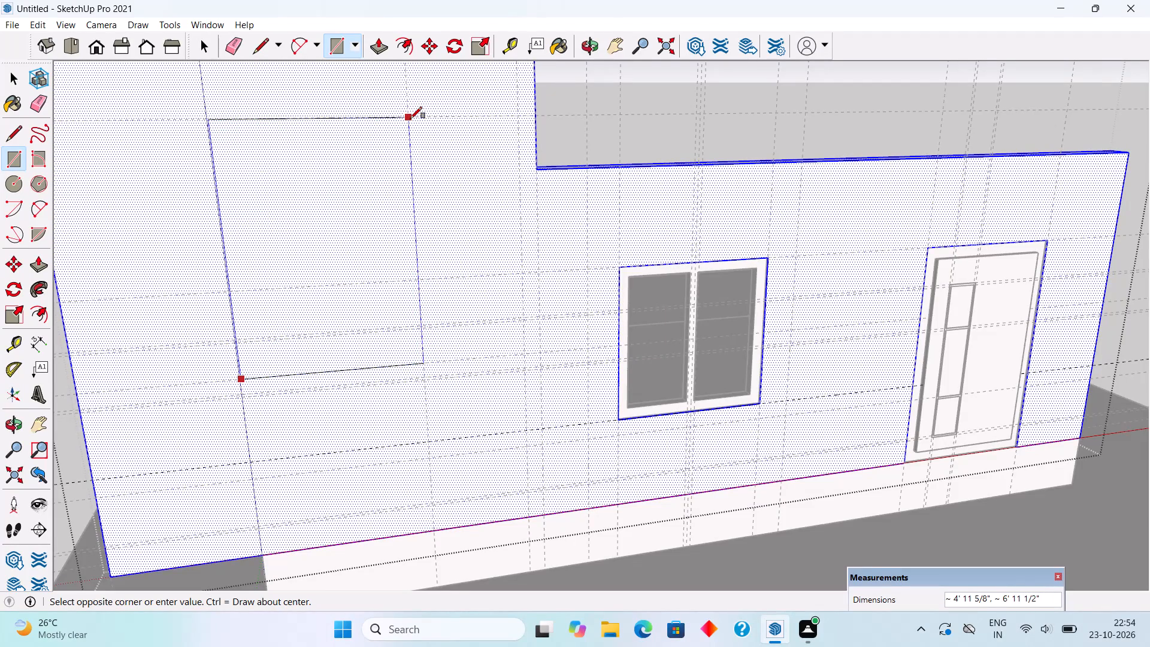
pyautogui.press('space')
# Examine the raised wall section's vertical and horizontal guides and the points where they cross.
pyautogui.scroll(-4, 410, 141)
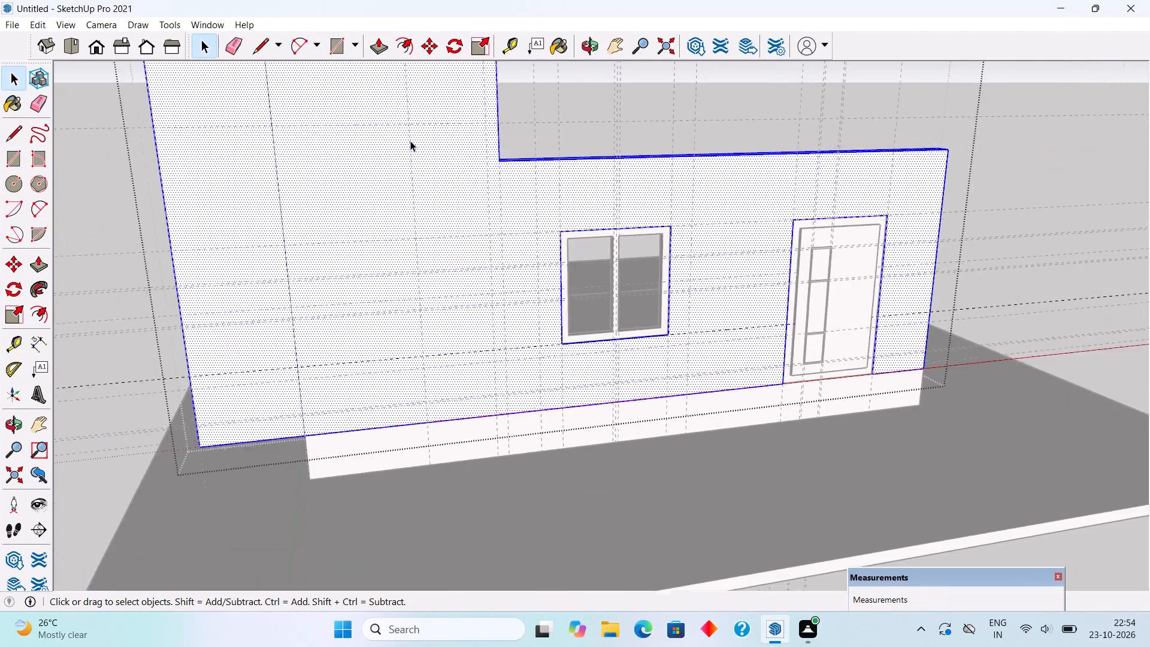
pyautogui.scroll(-1, 410, 141)
pyautogui.click(512, 141)
pyautogui.moveTo(557, 234); pyautogui.dragTo(788, 243, button='middle')
pyautogui.scroll(5, 605, 398)
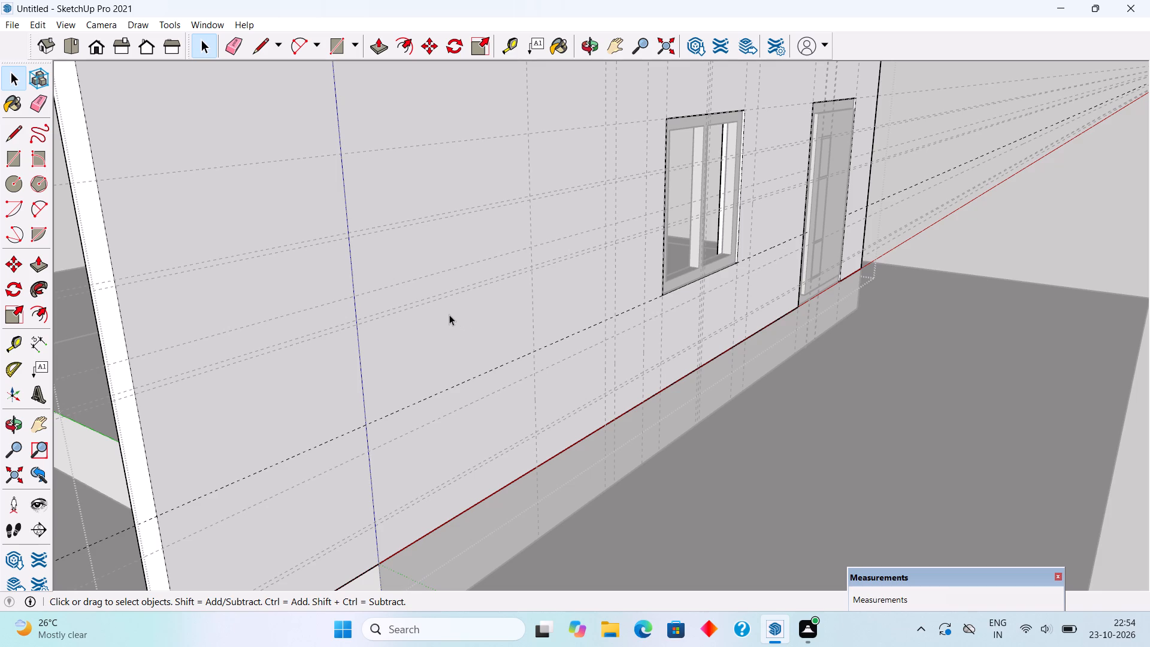
pyautogui.scroll(-1, 449, 315)
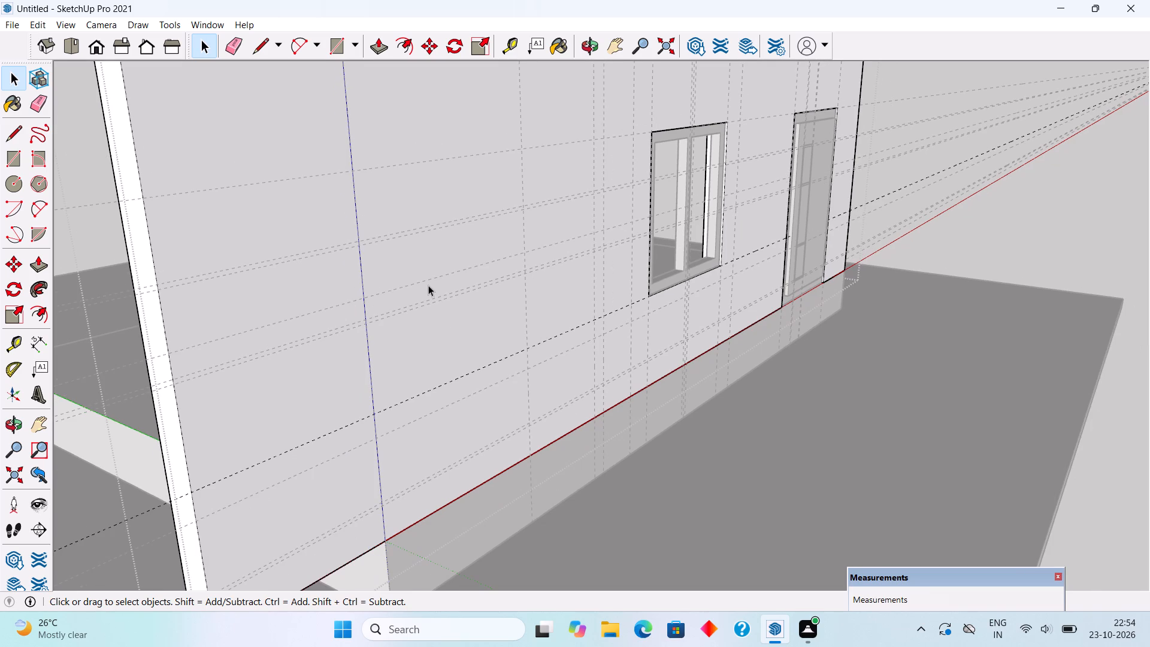
pyautogui.scroll(1, 359, 300)
pyautogui.moveTo(357, 302); pyautogui.dragTo(378, 326, button='middle')
pyautogui.moveTo(362, 313); pyautogui.dragTo(243, 309, button='middle')
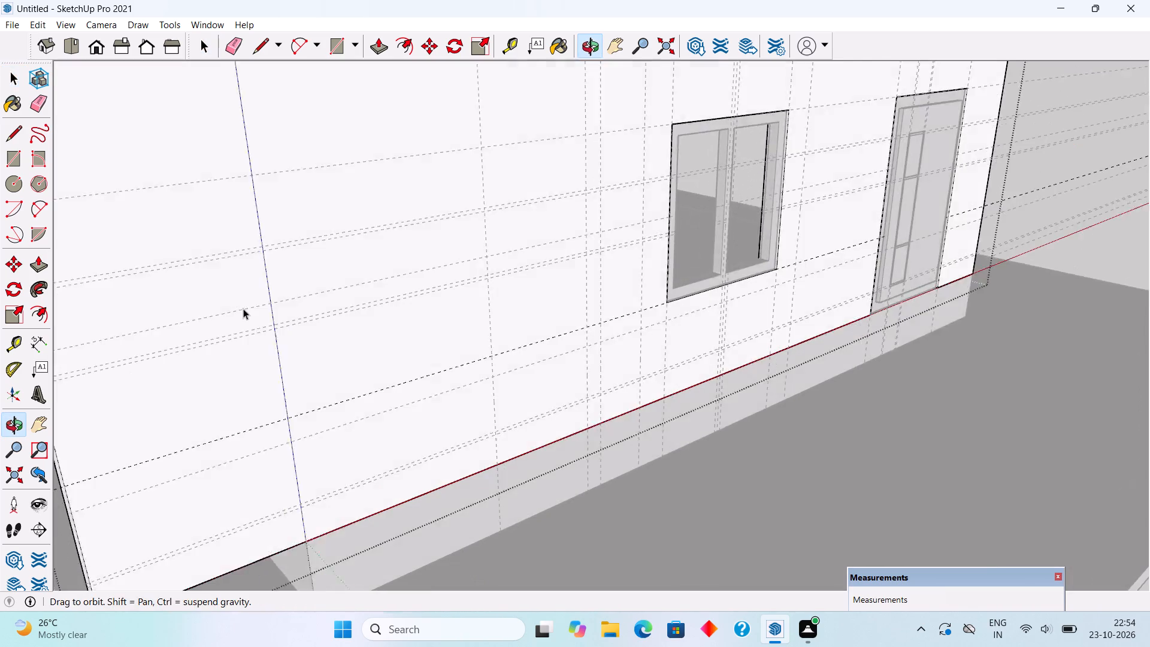
pyautogui.scroll(-2, 244, 309)
pyautogui.moveTo(243, 309); pyautogui.dragTo(247, 309, button='middle')
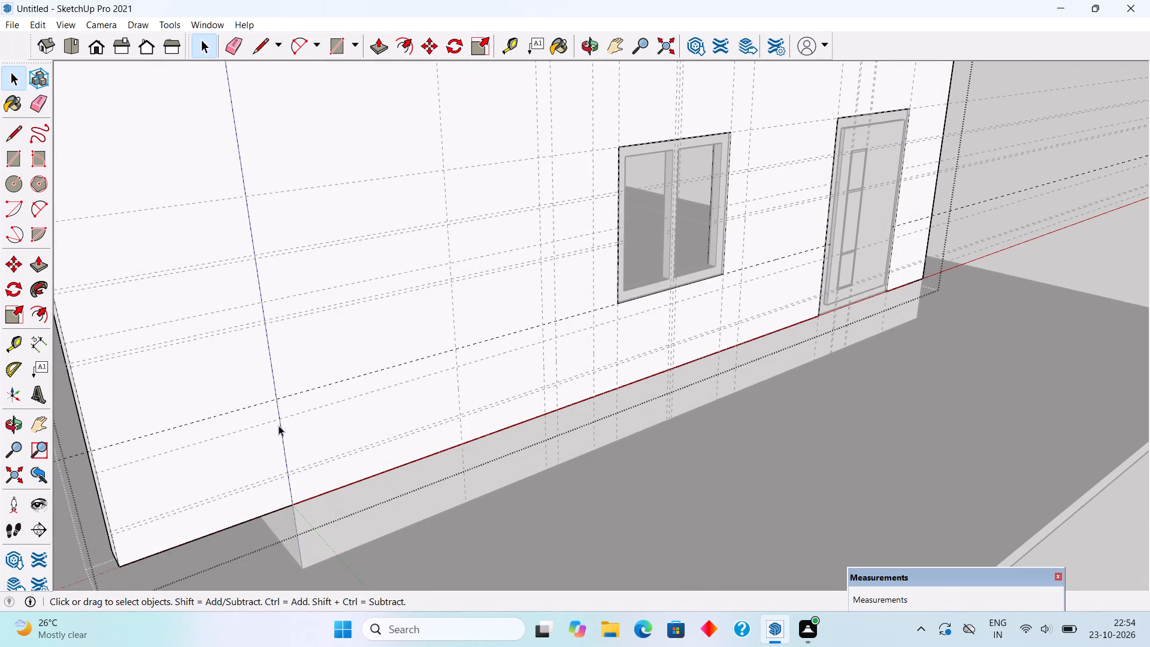
pyautogui.click(281, 429)
pyautogui.scroll(-5, 416, 400)
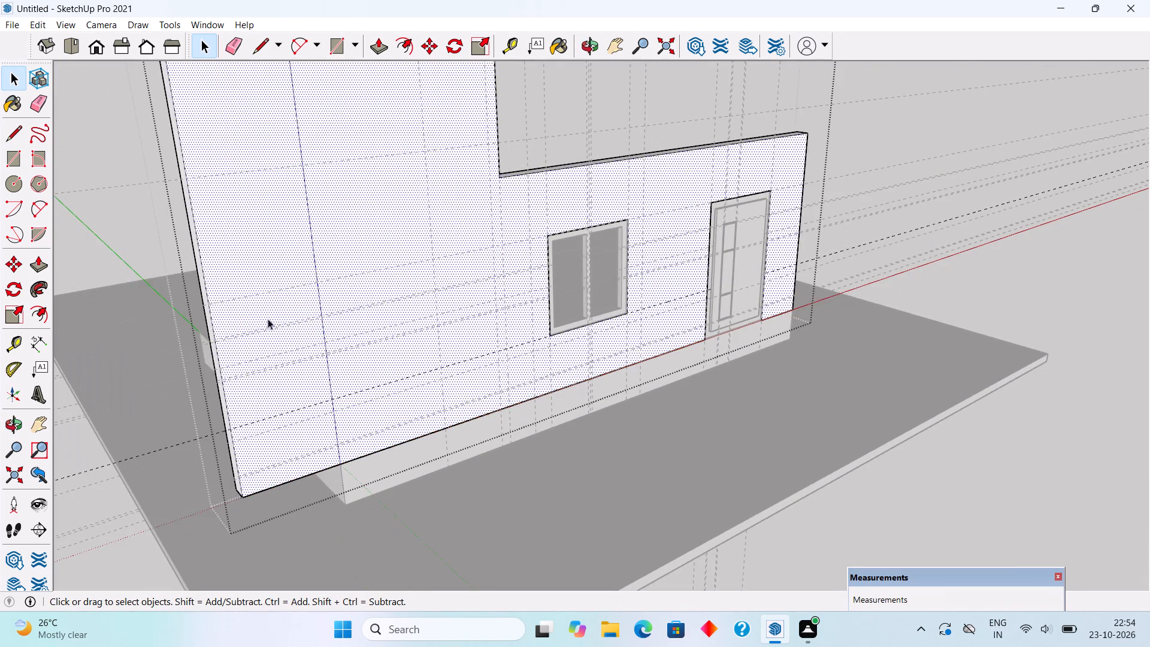
pyautogui.moveTo(243, 305); pyautogui.dragTo(117, 307, button='middle')
pyautogui.scroll(-4, 118, 307)
pyautogui.scroll(-4, 131, 359)
pyautogui.scroll(5, 87, 208)
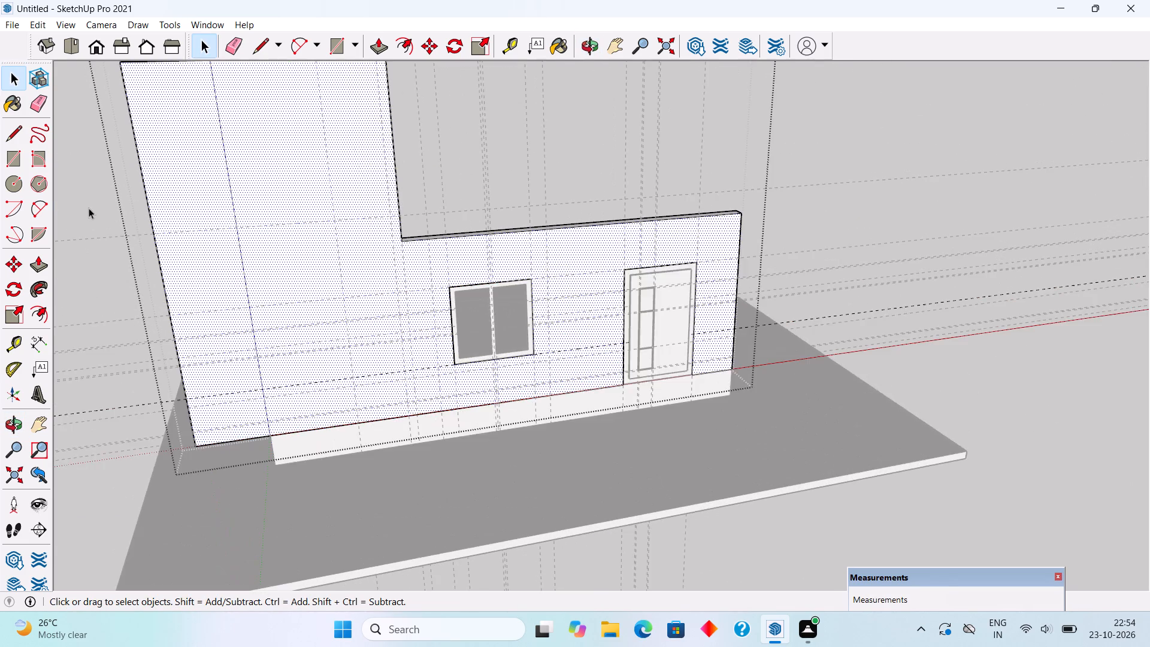
pyautogui.scroll(-2, 156, 235)
pyautogui.middleClick(276, 279)
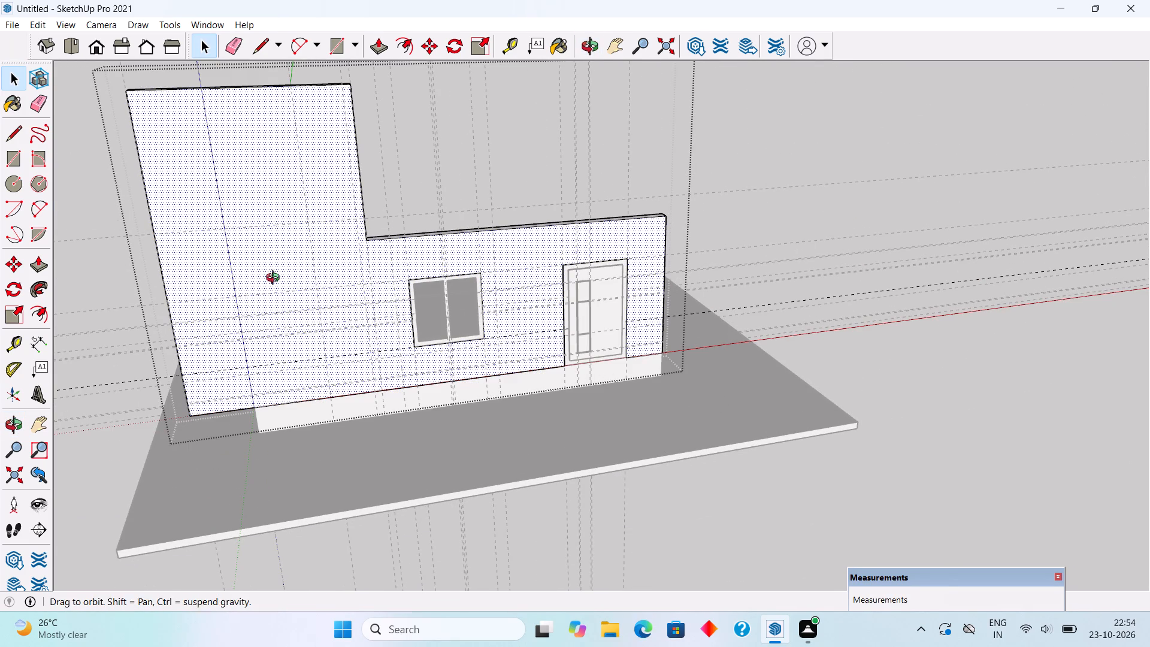
pyautogui.scroll(-3, 276, 281)
pyautogui.scroll(10, 119, 262)
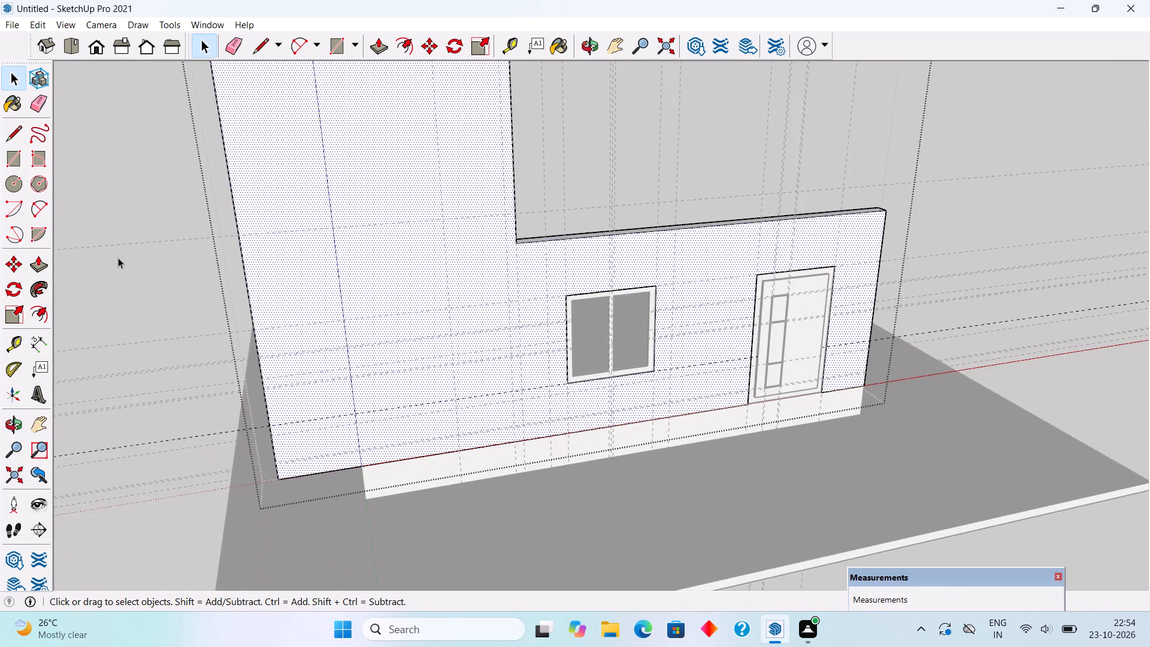
pyautogui.scroll(2, 118, 258)
pyautogui.scroll(13, 410, 246)
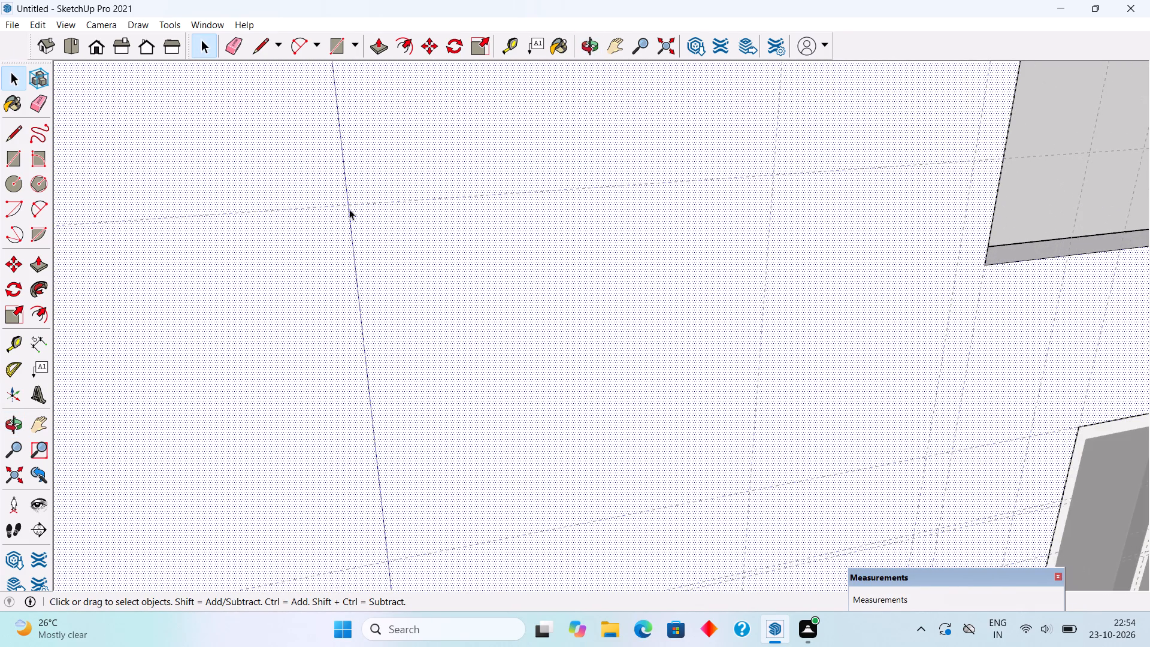
pyautogui.moveTo(350, 202); pyautogui.dragTo(545, 248, button='middle')
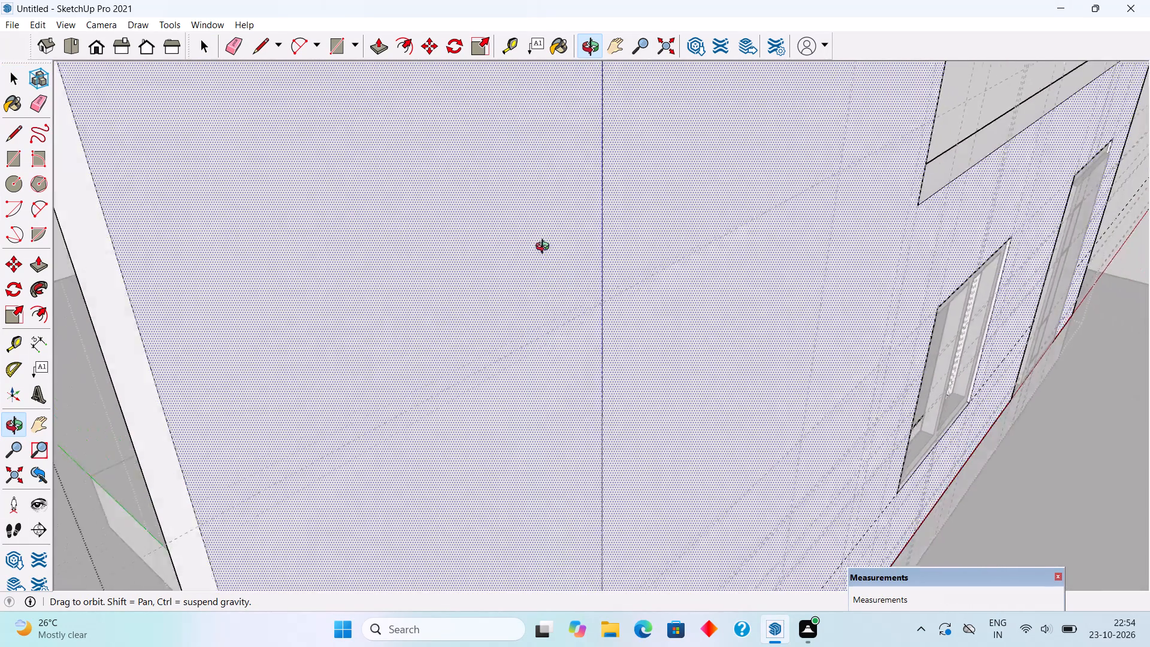
pyautogui.moveTo(545, 248); pyautogui.dragTo(549, 268, button='middle')
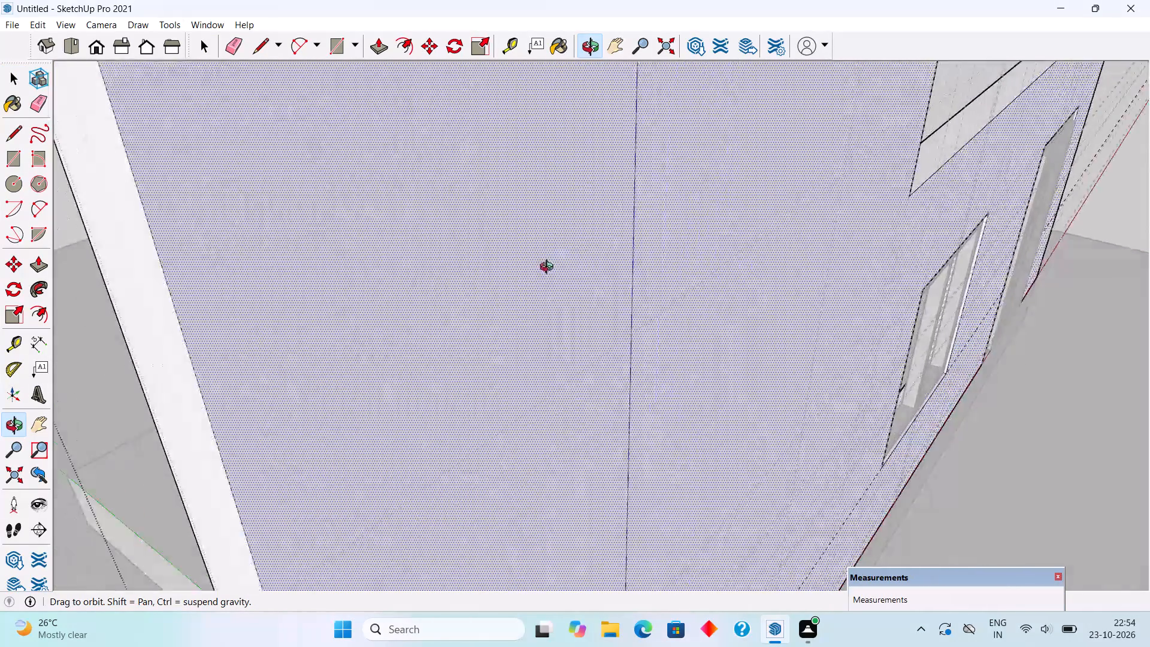
pyautogui.moveTo(549, 268); pyautogui.dragTo(634, 297, button='middle')
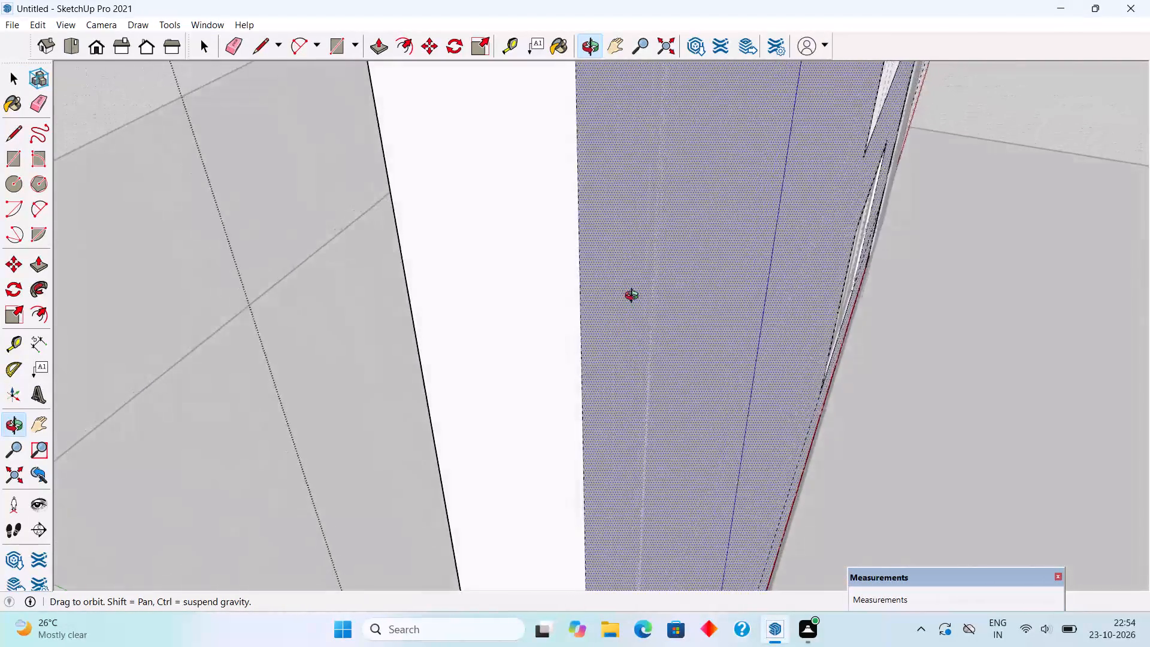
pyautogui.moveTo(634, 297); pyautogui.dragTo(526, 271, button='middle')
pyautogui.scroll(-4, 526, 271)
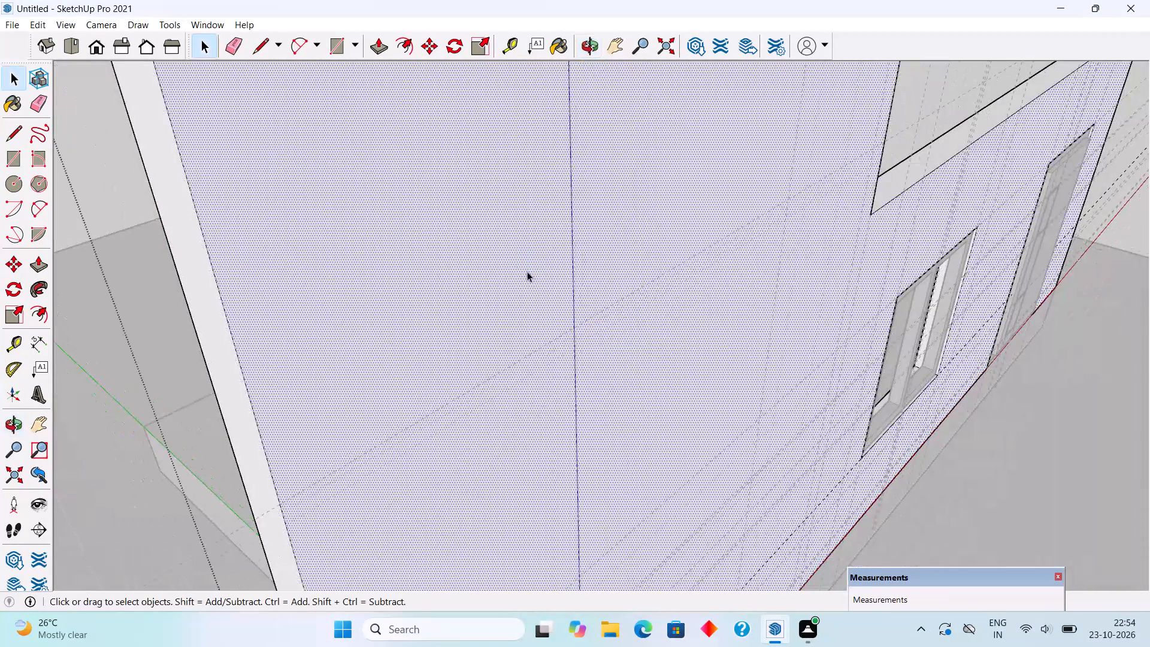
# Place a vertical guide about 4' in from the raised section's outer edge, through the upper guide intersection.
pyautogui.press('t')
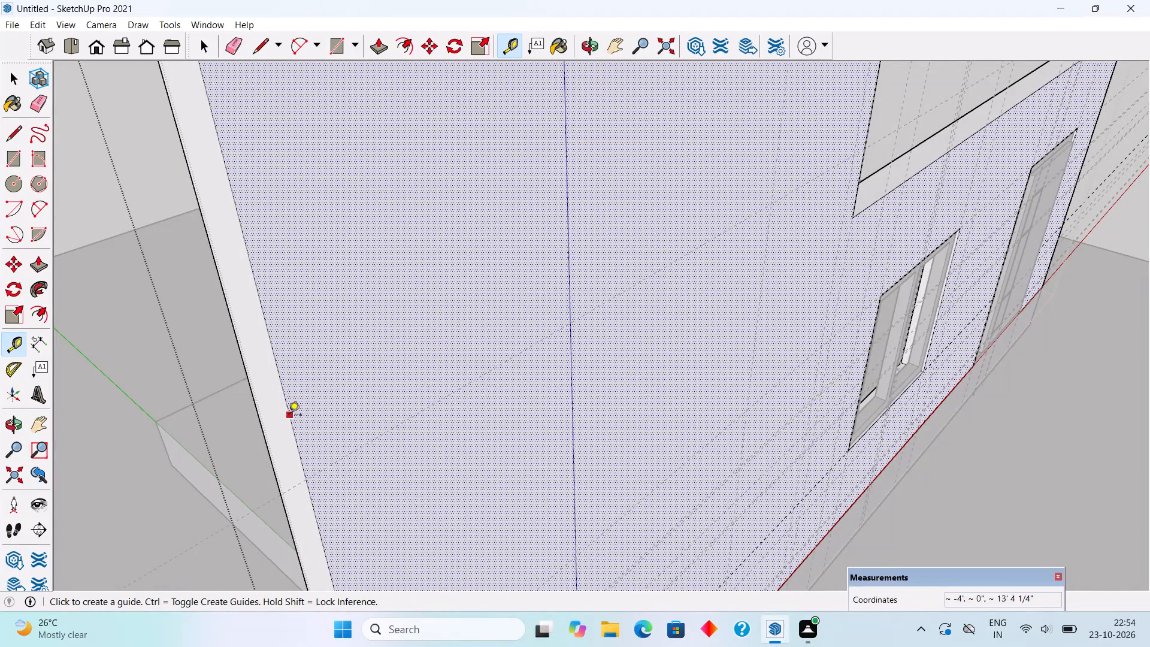
pyautogui.click(289, 416)
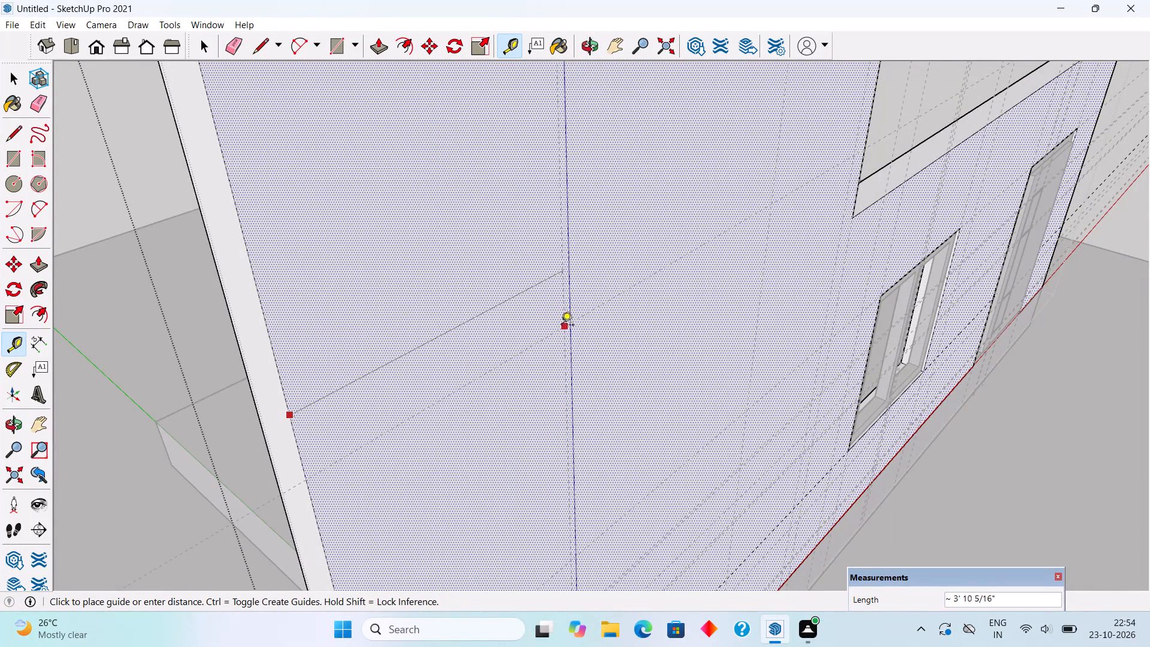
pyautogui.scroll(4, 559, 328)
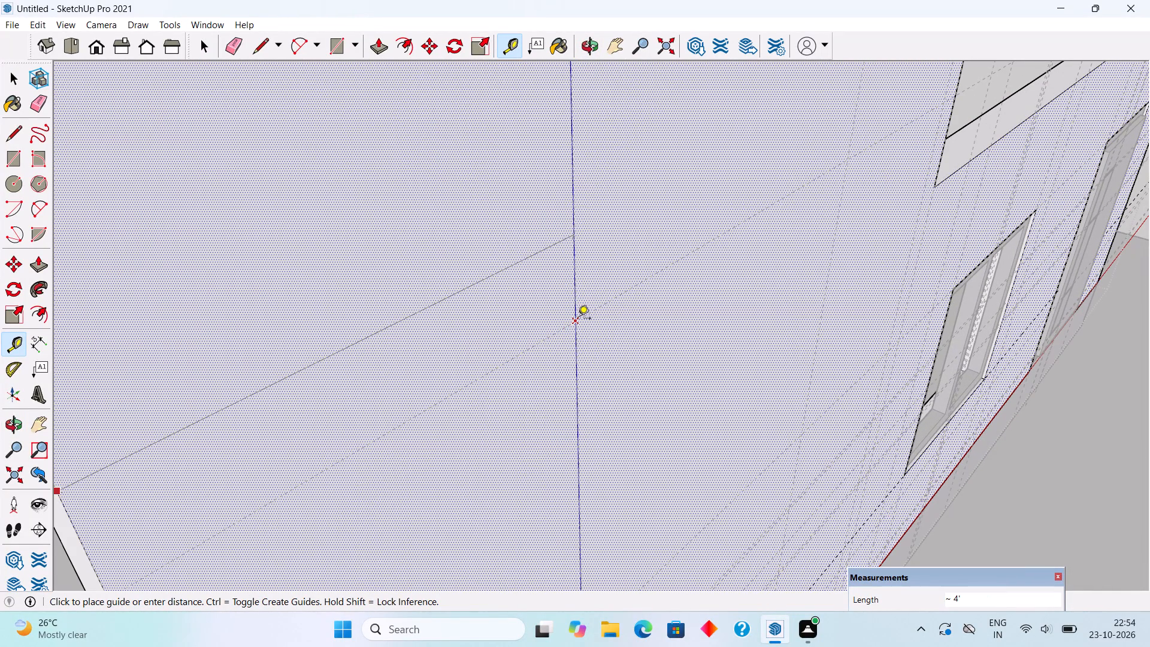
pyautogui.click(578, 319)
pyautogui.moveTo(552, 335); pyautogui.dragTo(363, 335, button='middle')
pyautogui.scroll(-4, 352, 335)
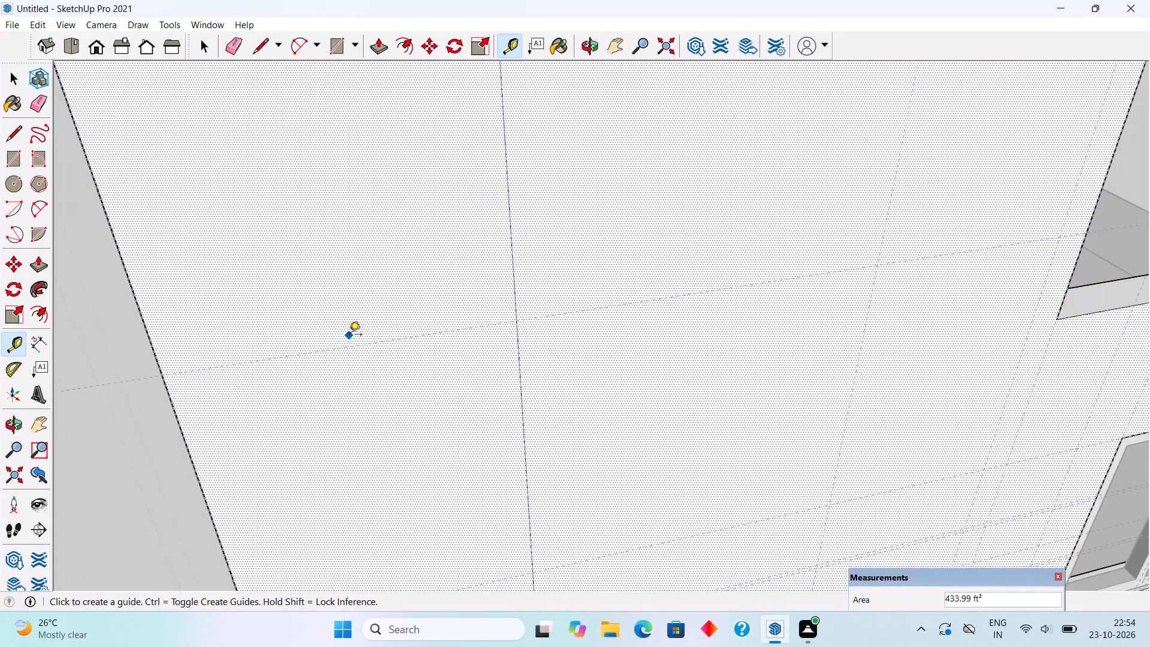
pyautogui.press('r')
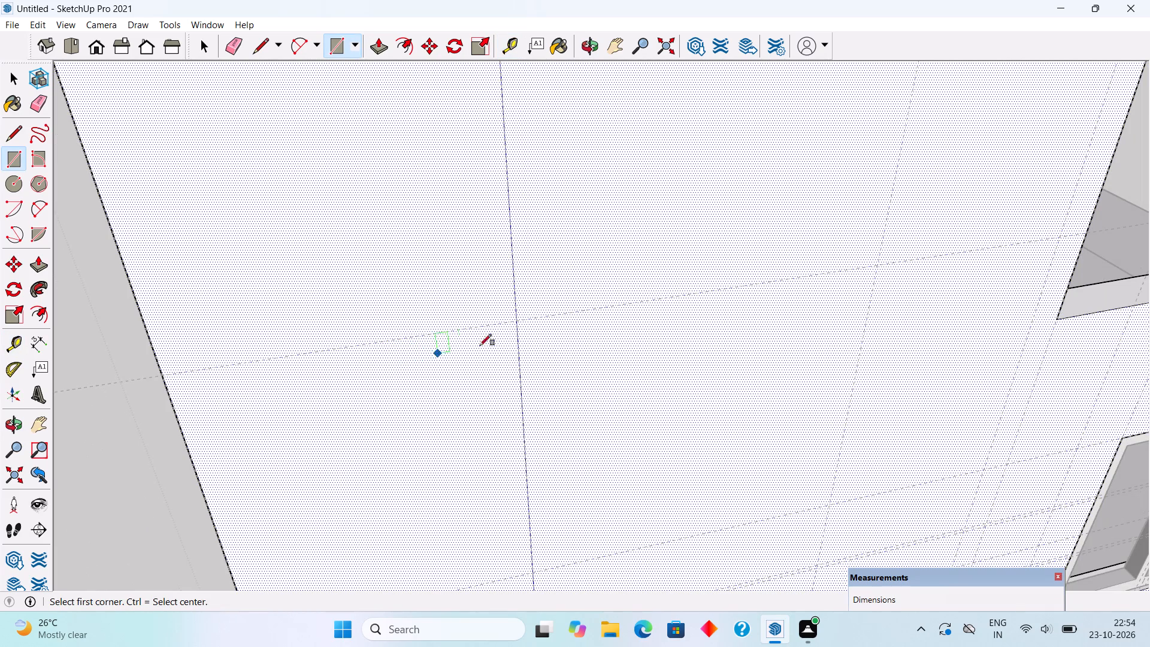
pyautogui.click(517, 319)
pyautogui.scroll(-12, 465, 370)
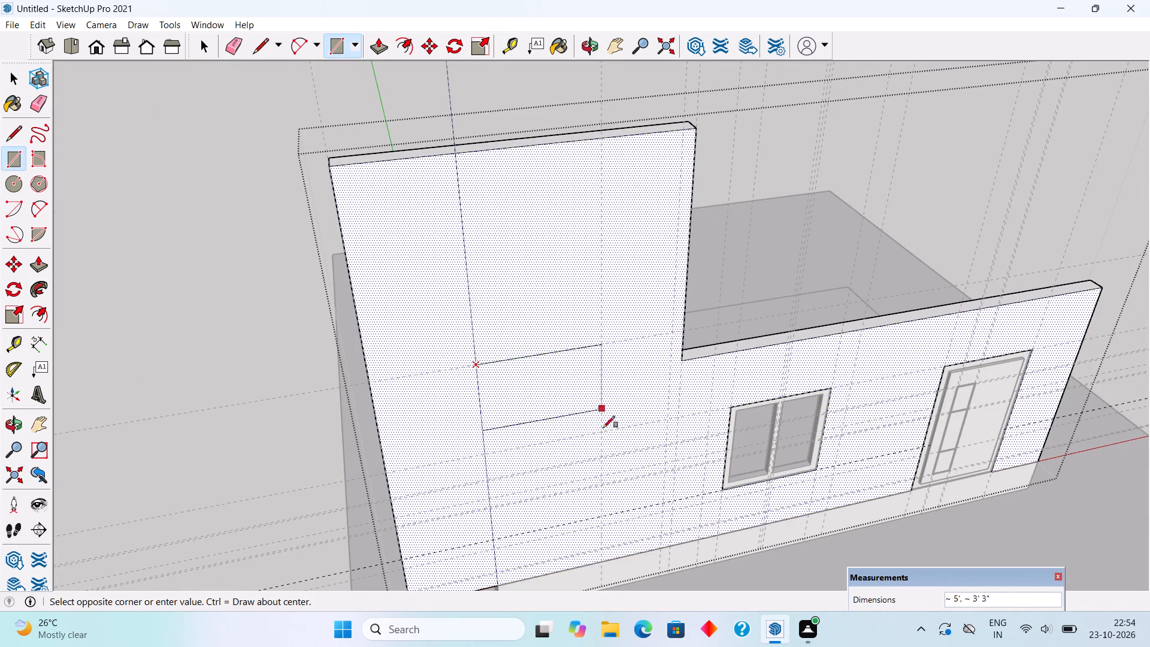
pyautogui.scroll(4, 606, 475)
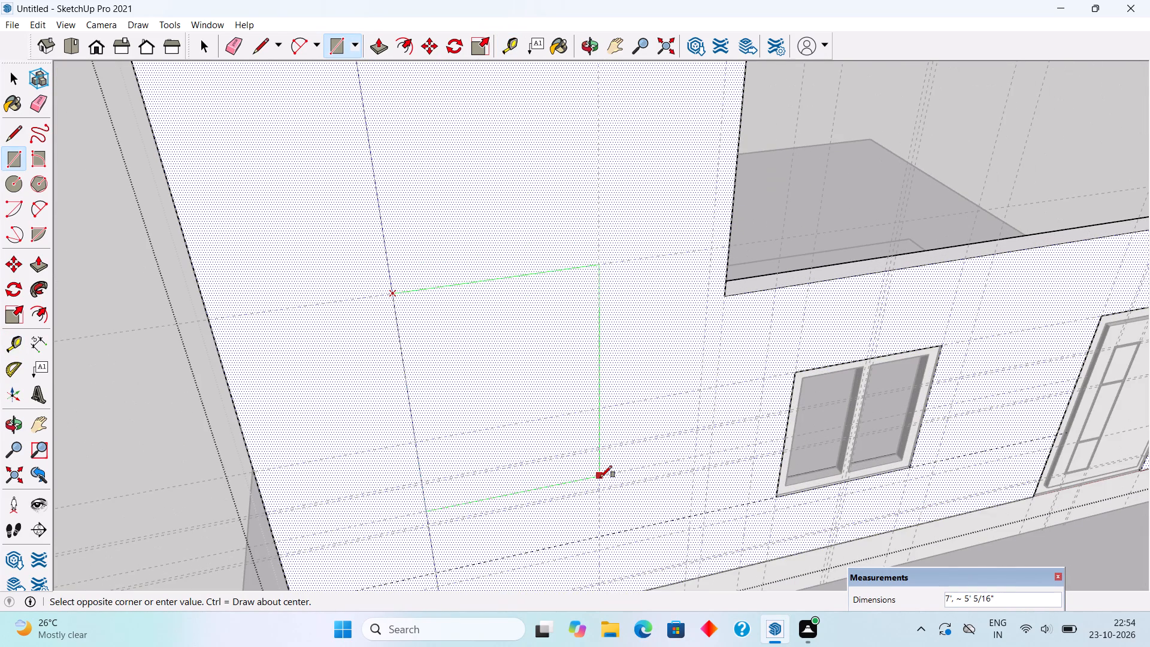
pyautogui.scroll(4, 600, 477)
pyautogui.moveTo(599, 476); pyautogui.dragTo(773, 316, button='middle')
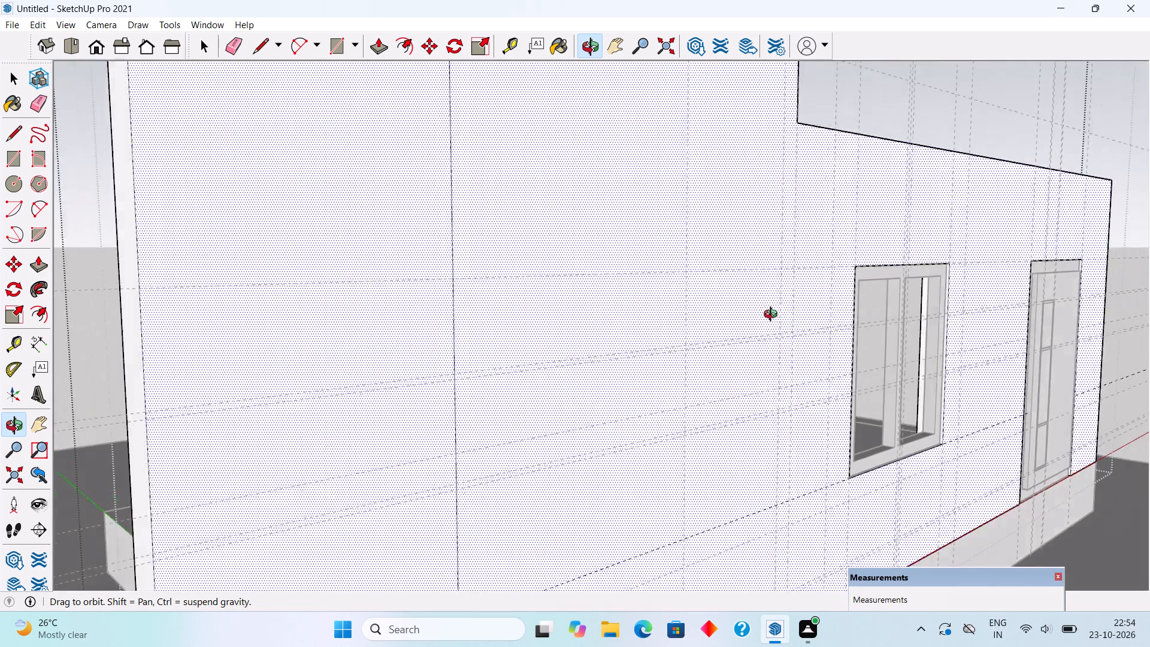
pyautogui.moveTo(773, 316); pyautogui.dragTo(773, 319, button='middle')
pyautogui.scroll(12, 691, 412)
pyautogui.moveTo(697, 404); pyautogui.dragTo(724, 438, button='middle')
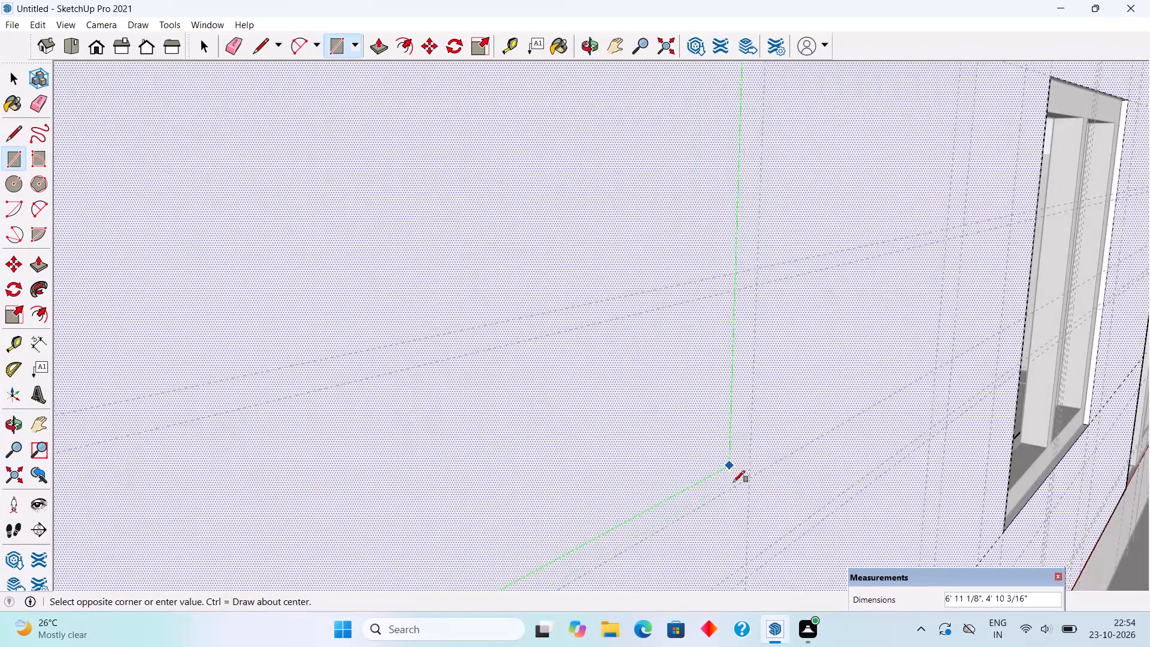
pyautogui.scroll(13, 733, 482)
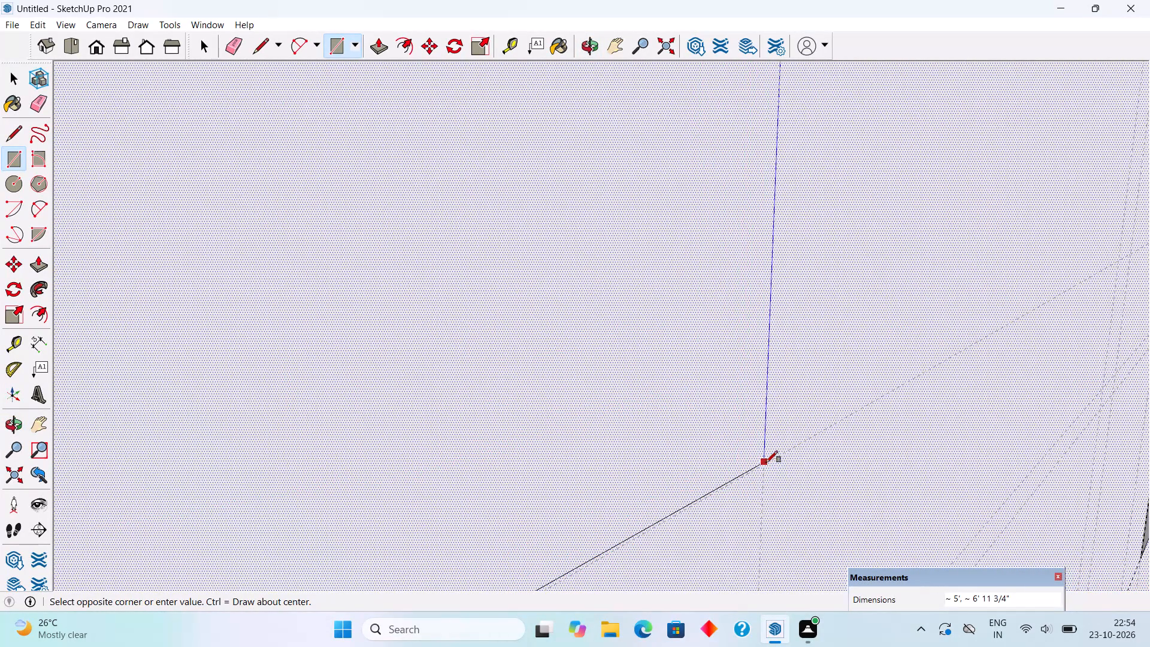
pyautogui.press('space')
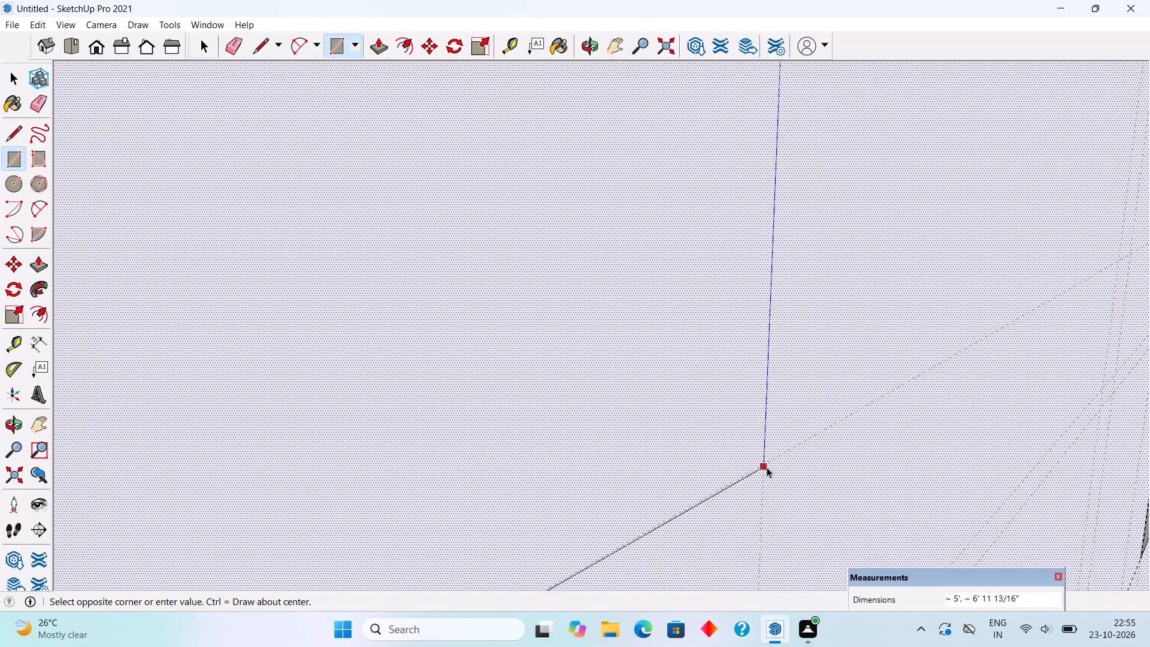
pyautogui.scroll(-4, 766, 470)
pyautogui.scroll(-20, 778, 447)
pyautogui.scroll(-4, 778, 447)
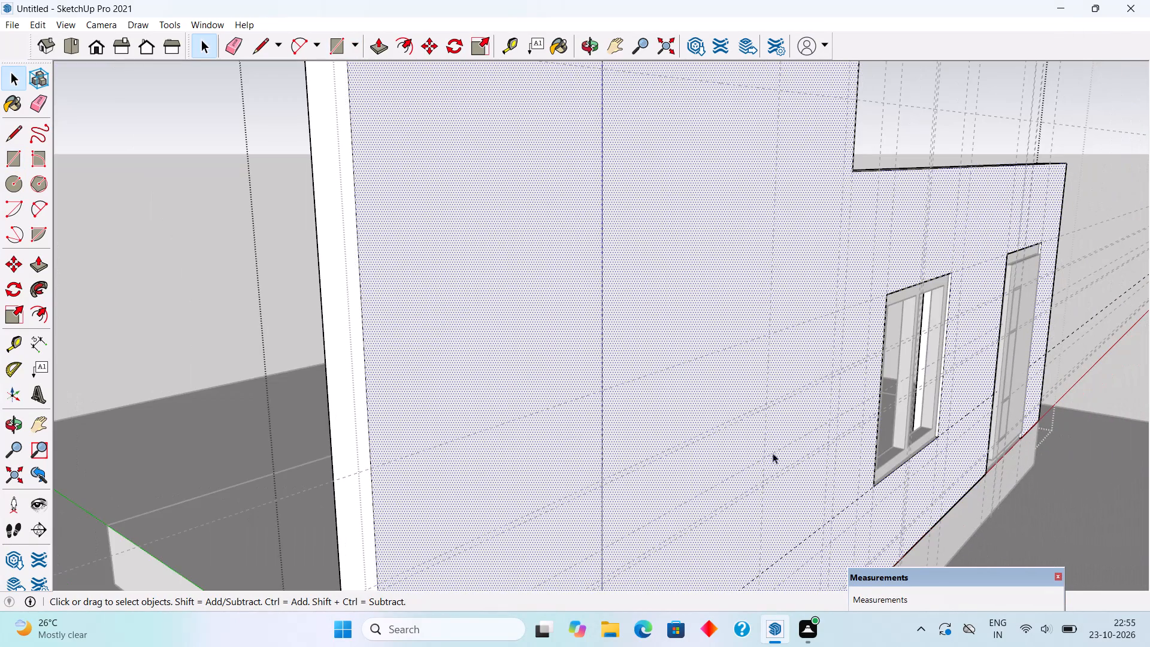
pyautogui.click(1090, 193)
# Select the raised section's vertical guide nearer the window and examine where it crosses the horizontal guides.
pyautogui.scroll(4, 749, 576)
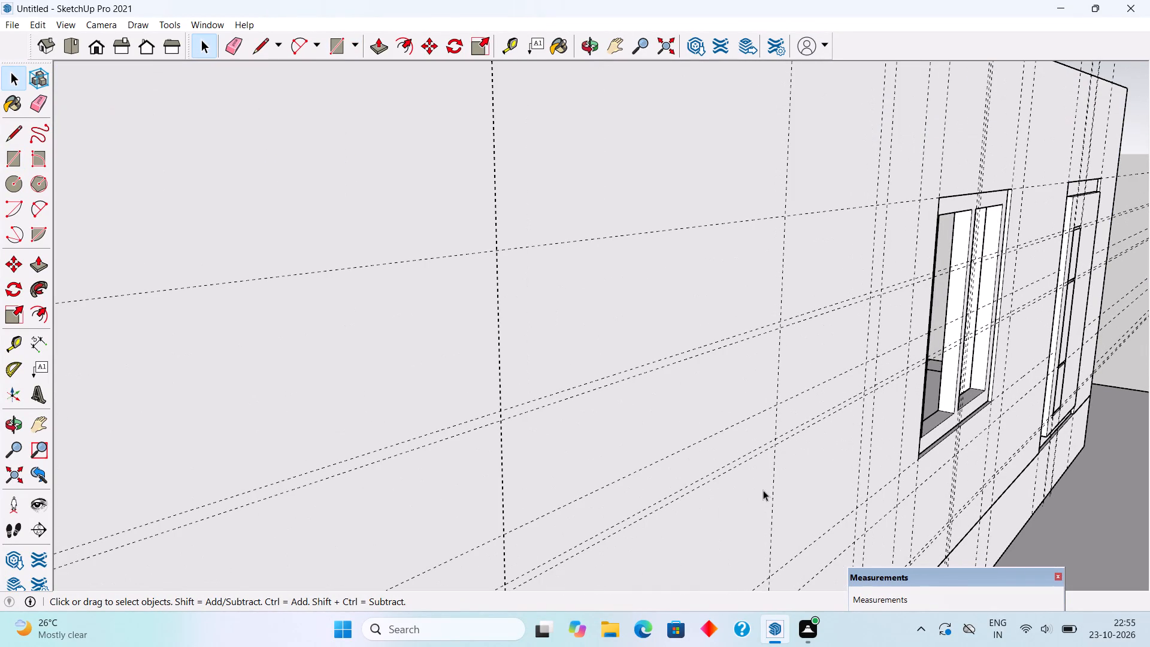
pyautogui.moveTo(781, 419); pyautogui.dragTo(829, 368, button='middle')
pyautogui.scroll(8, 834, 355)
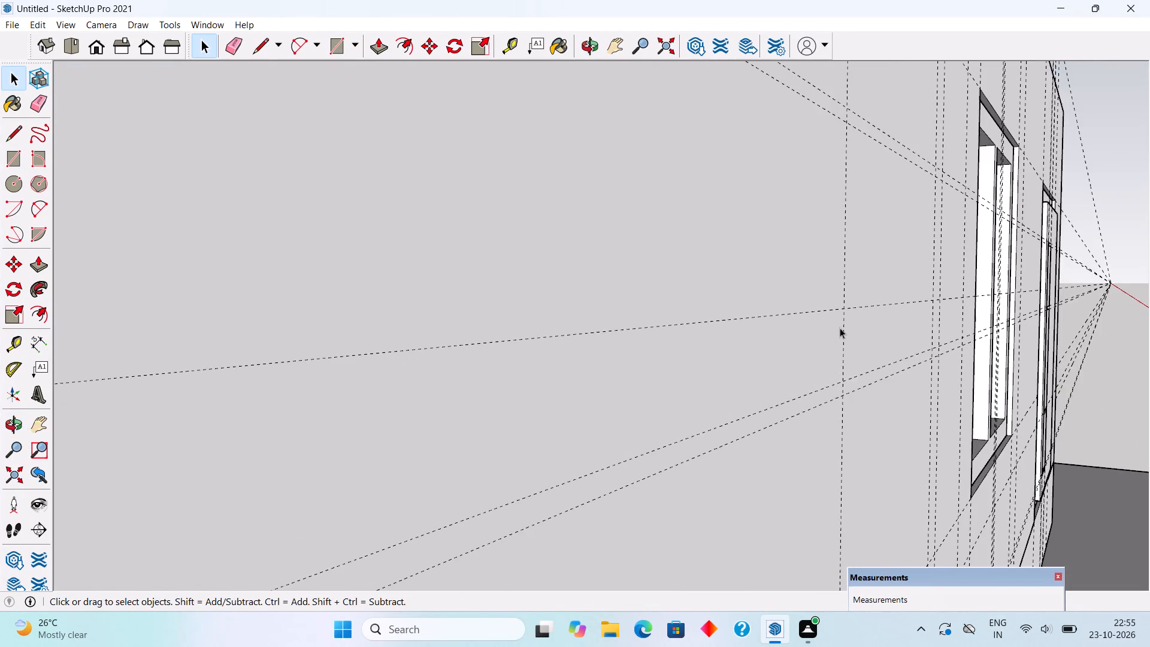
pyautogui.scroll(4, 841, 323)
pyautogui.click(845, 303)
pyautogui.scroll(2, 845, 303)
pyautogui.moveTo(846, 304); pyautogui.dragTo(868, 315, button='middle')
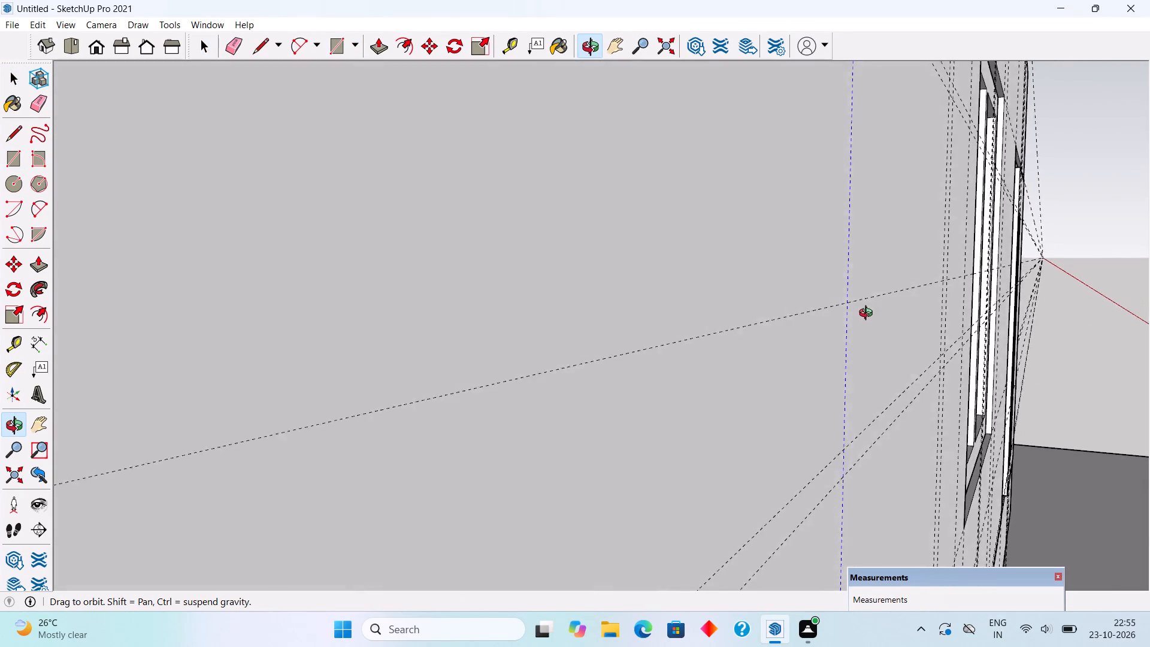
pyautogui.moveTo(868, 315); pyautogui.dragTo(908, 327, button='middle')
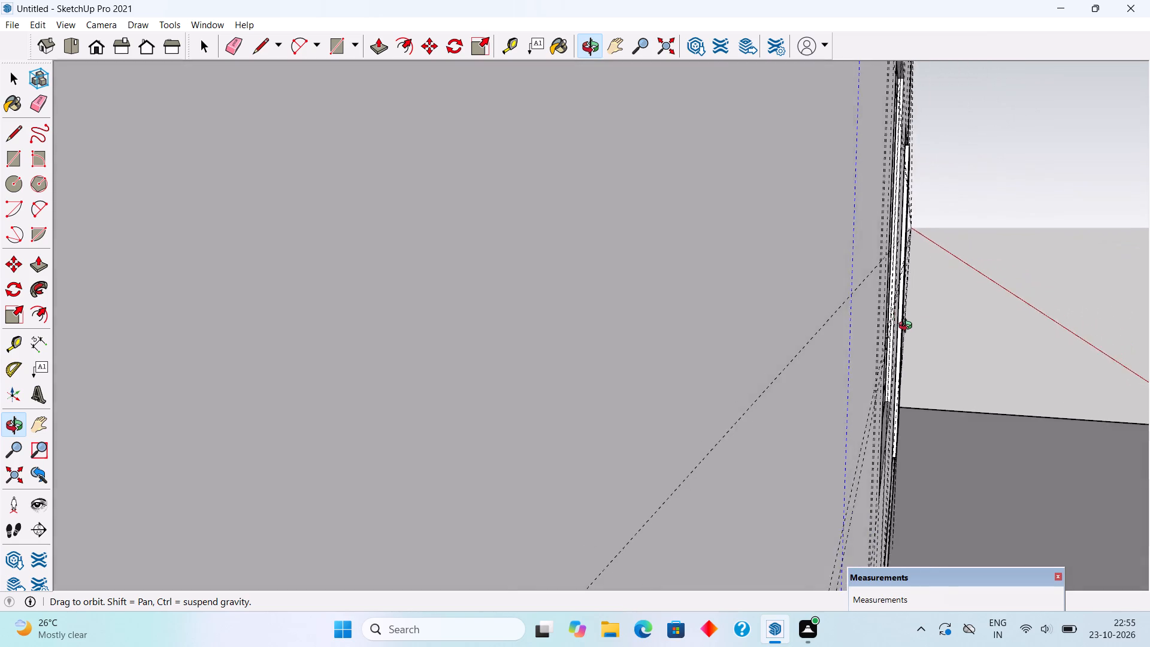
pyautogui.moveTo(908, 327); pyautogui.dragTo(793, 486, button='middle')
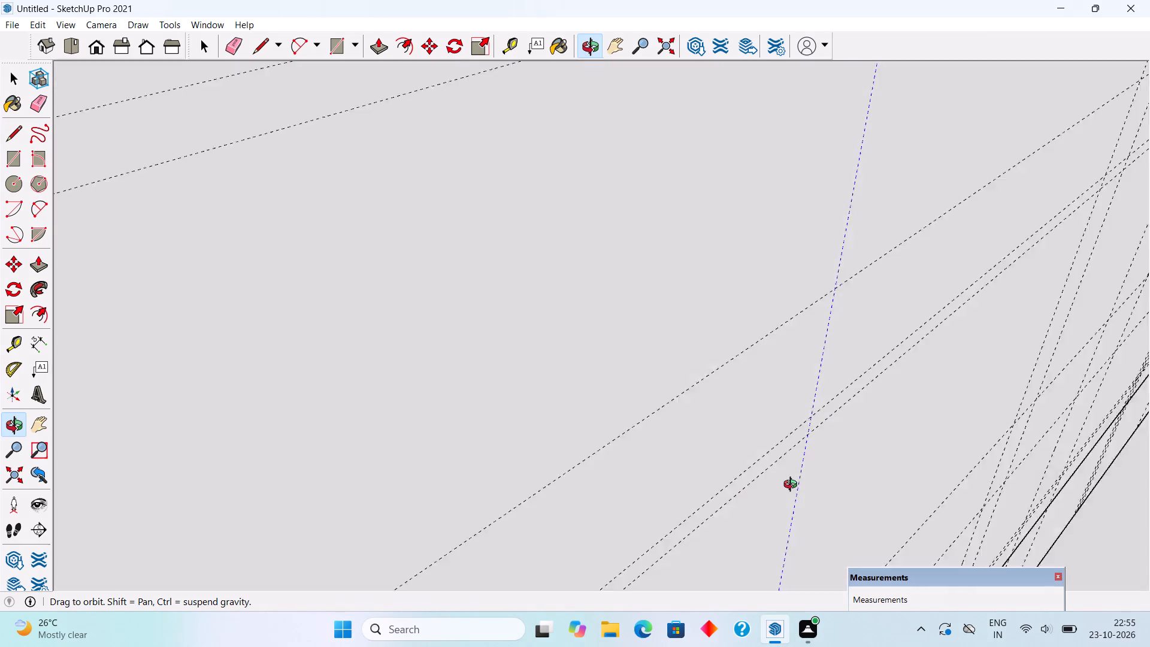
pyautogui.moveTo(793, 486); pyautogui.dragTo(672, 442, button='middle')
pyautogui.scroll(-20, 672, 442)
pyautogui.scroll(-5, 672, 442)
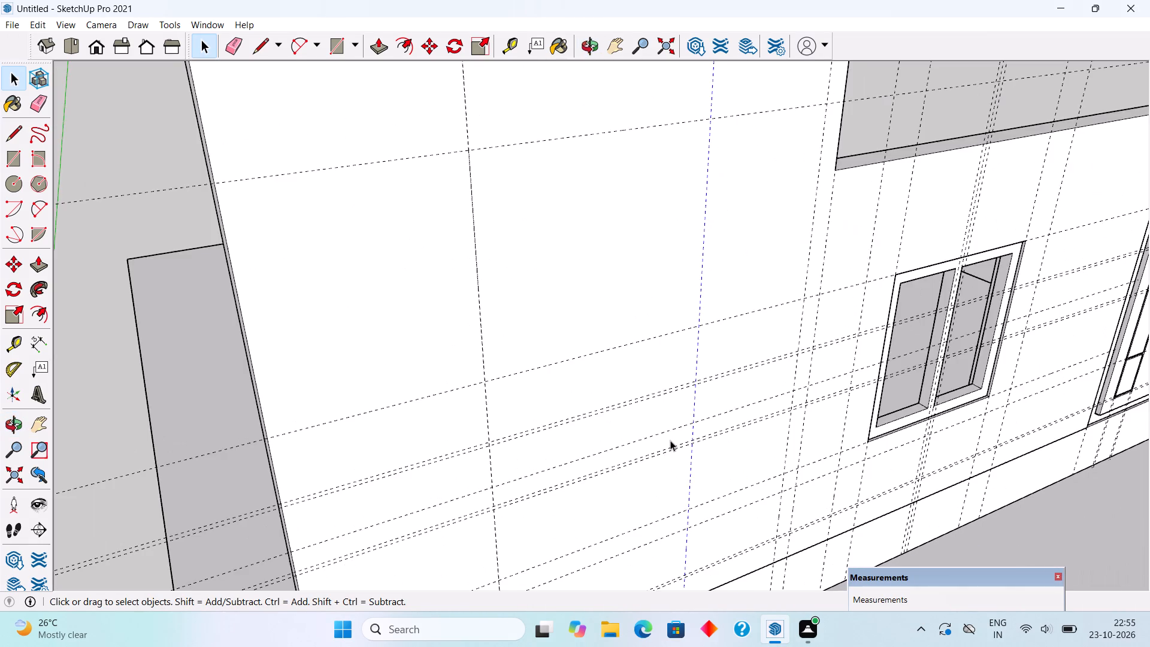
pyautogui.moveTo(658, 419); pyautogui.dragTo(652, 368, button='middle')
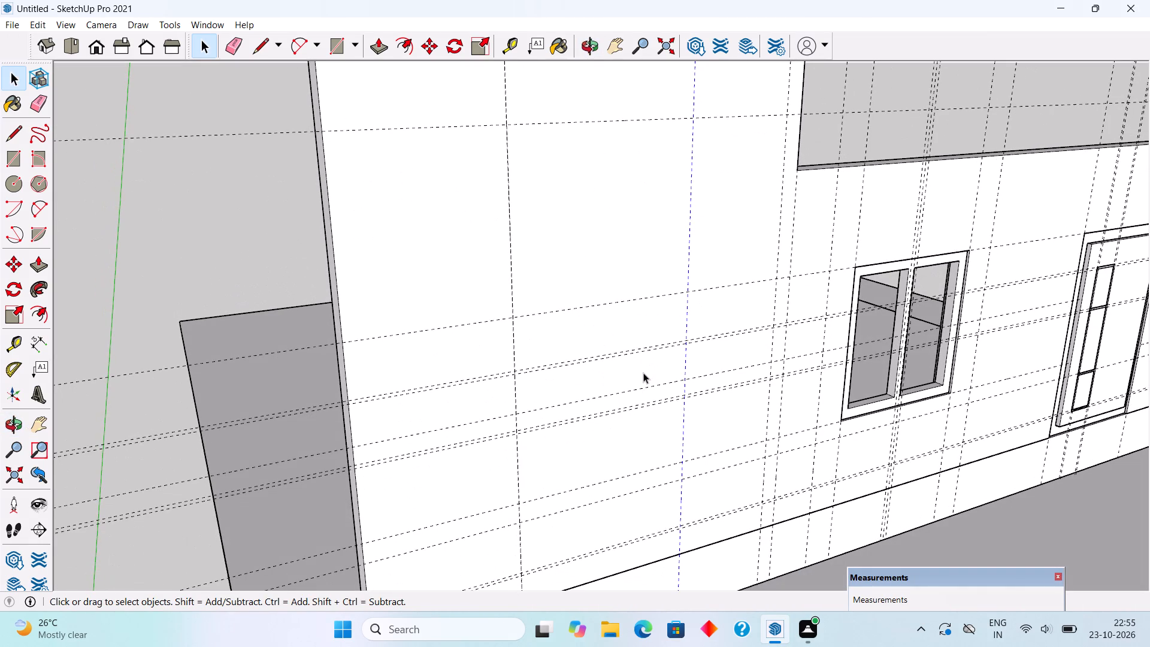
# Place a vertical guide on the raised section, 6' out from the window frame's side edge.
pyautogui.press('t')
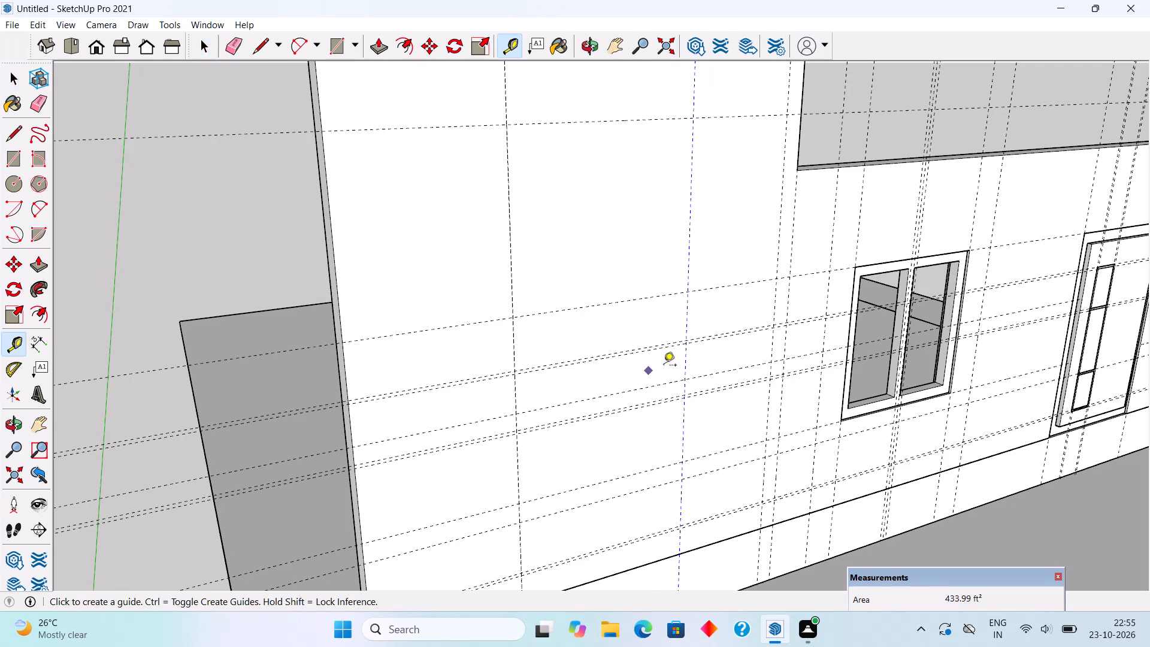
pyautogui.click(850, 343)
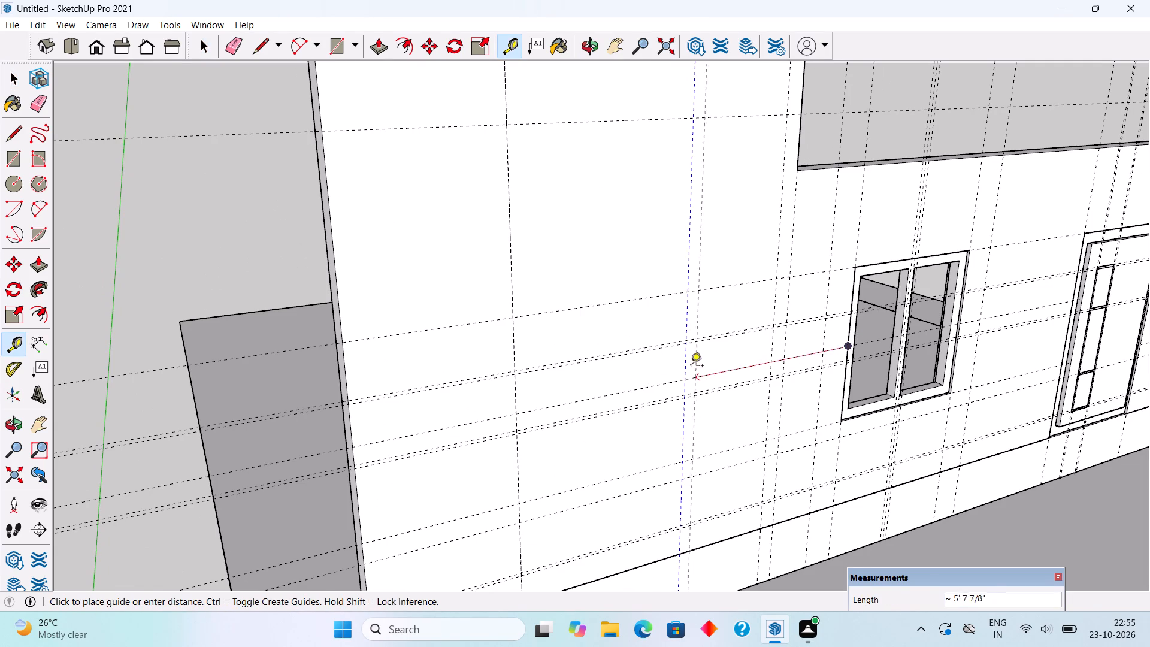
pyautogui.scroll(9, 680, 363)
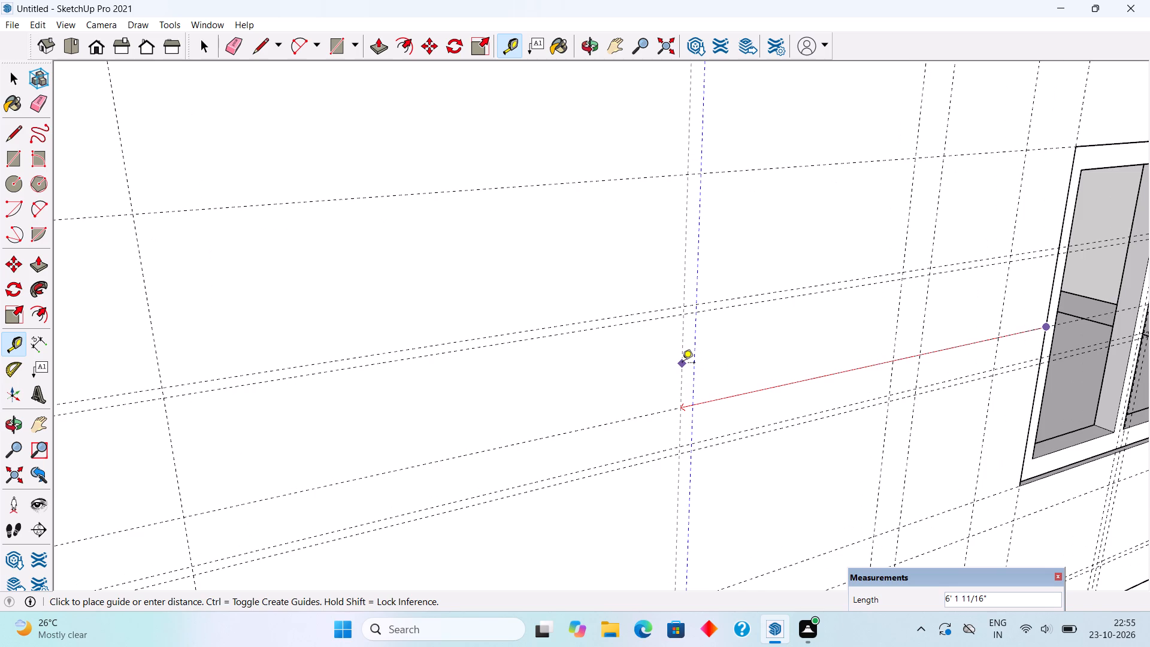
pyautogui.write("6'")
pyautogui.press('Return')
pyautogui.scroll(2, 681, 364)
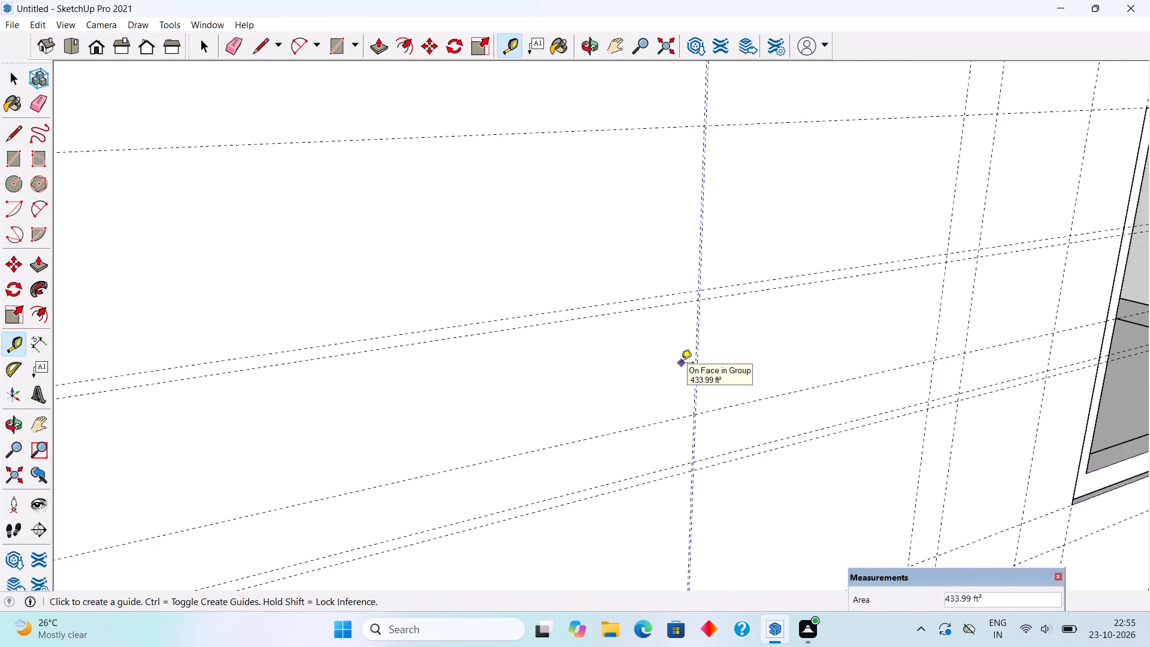
pyautogui.scroll(2, 681, 364)
pyautogui.press('space')
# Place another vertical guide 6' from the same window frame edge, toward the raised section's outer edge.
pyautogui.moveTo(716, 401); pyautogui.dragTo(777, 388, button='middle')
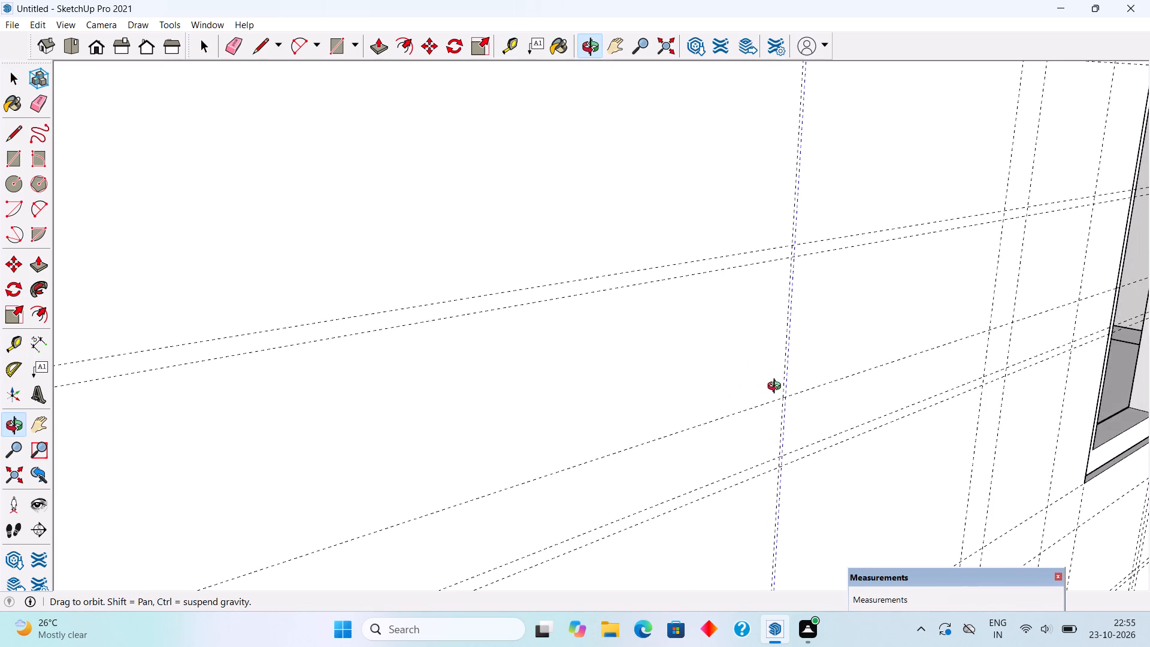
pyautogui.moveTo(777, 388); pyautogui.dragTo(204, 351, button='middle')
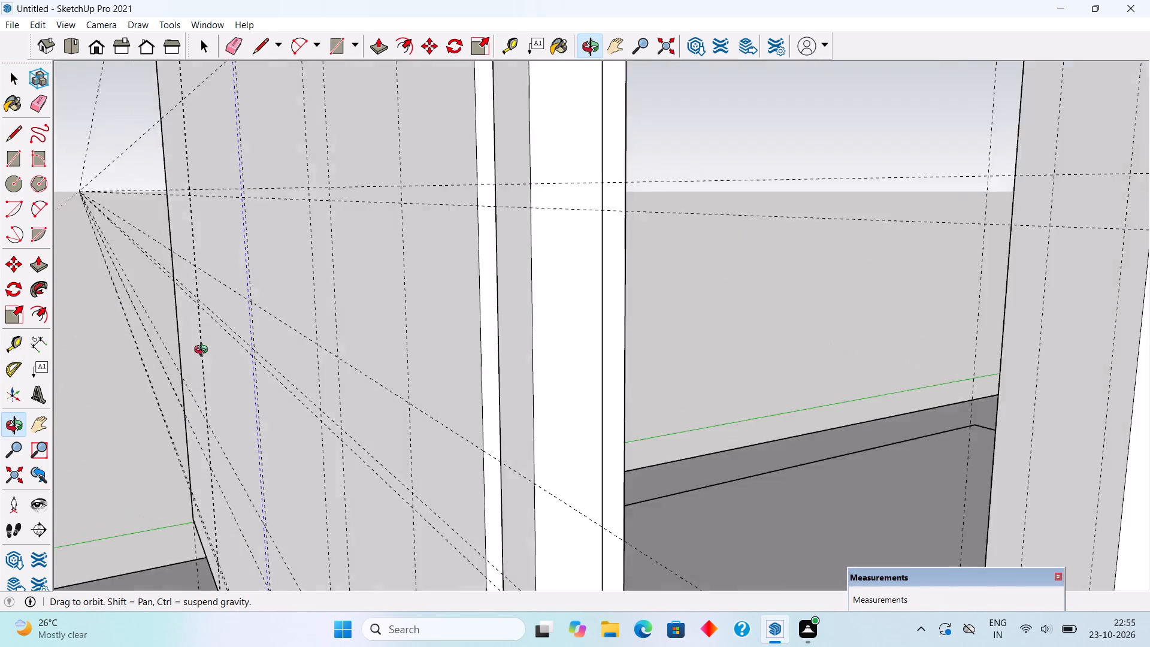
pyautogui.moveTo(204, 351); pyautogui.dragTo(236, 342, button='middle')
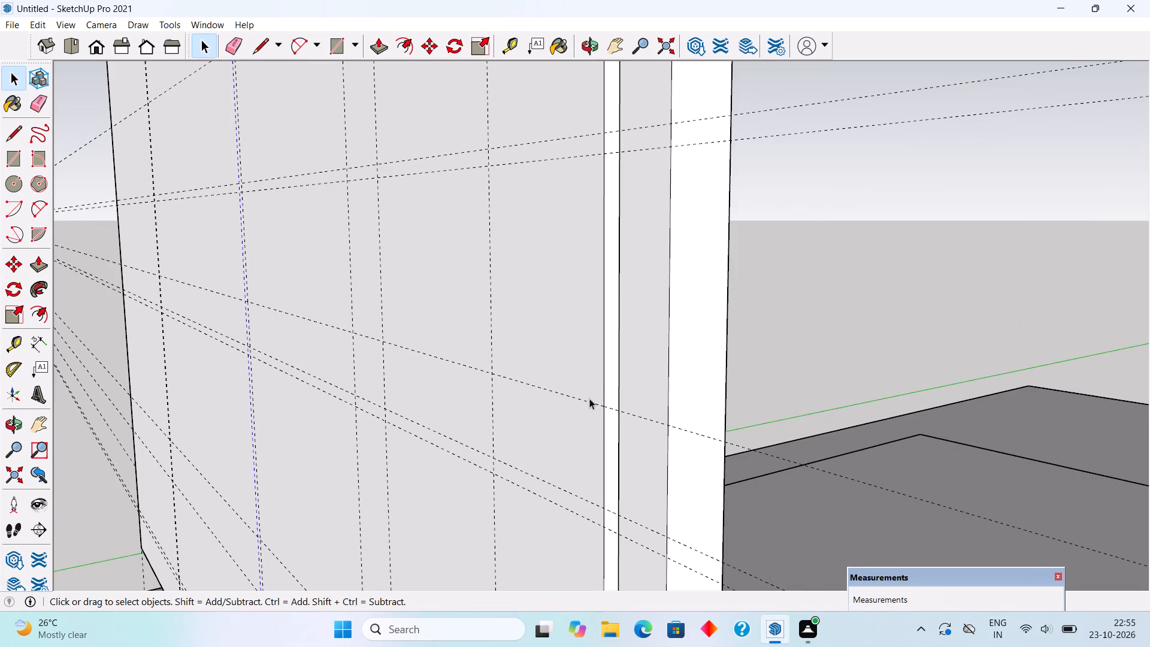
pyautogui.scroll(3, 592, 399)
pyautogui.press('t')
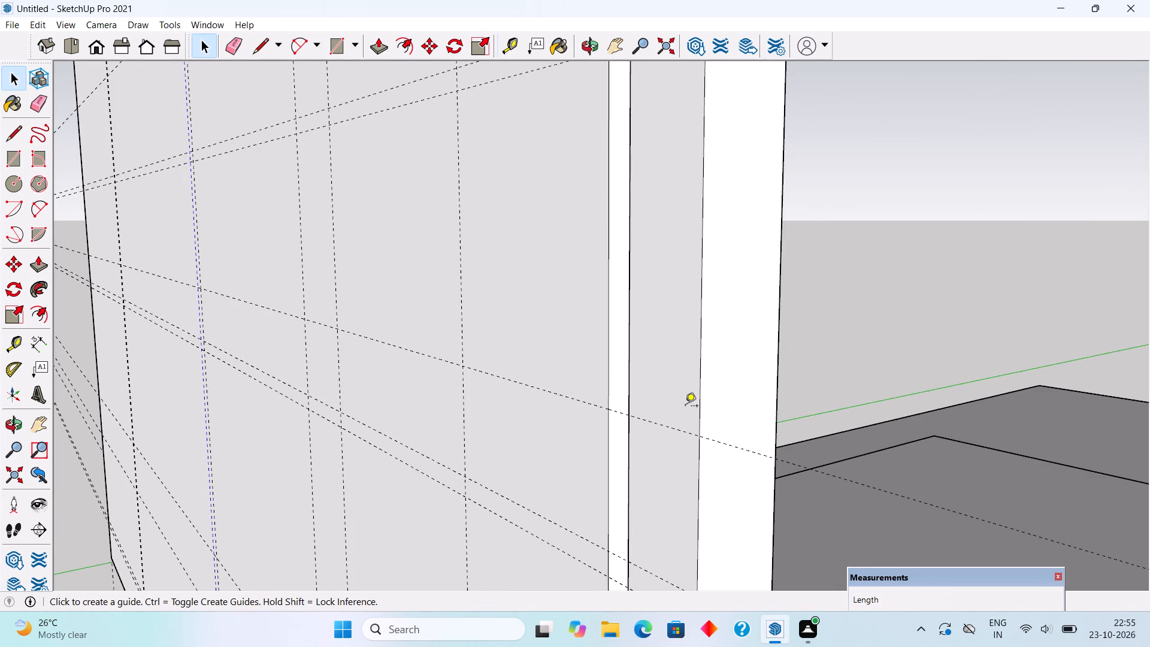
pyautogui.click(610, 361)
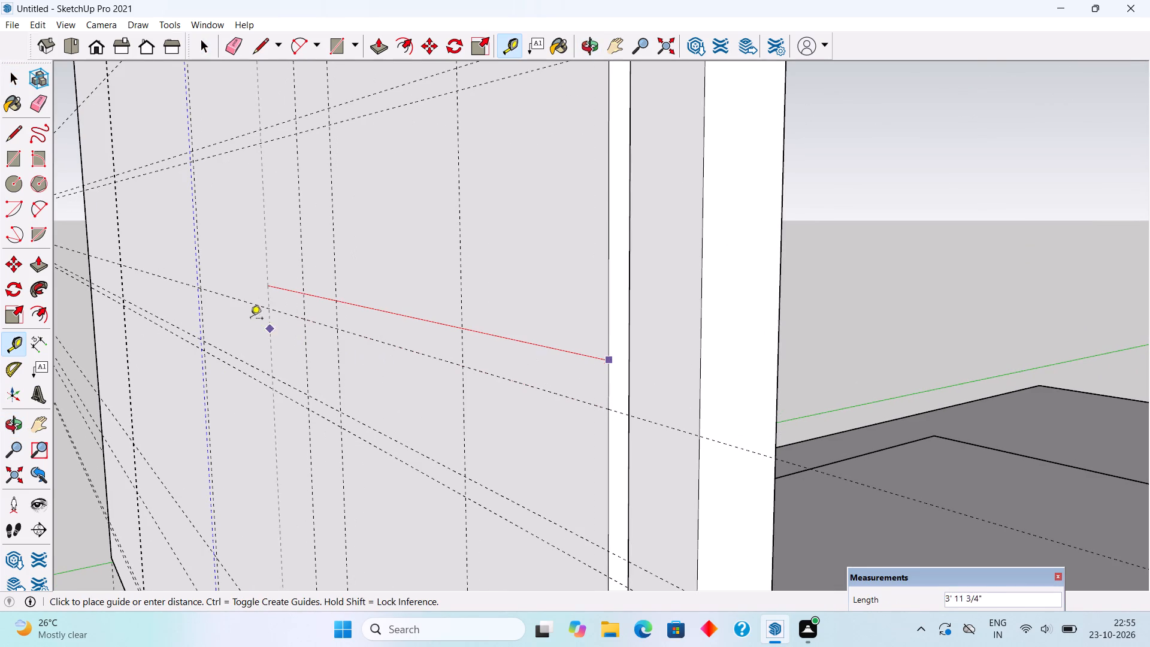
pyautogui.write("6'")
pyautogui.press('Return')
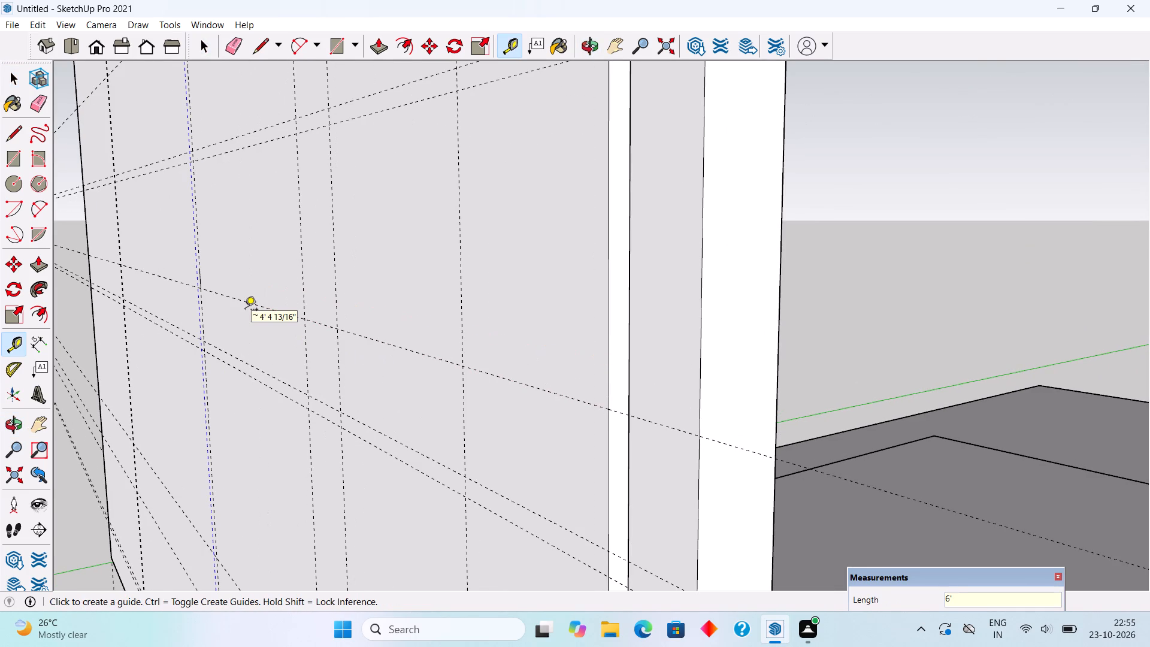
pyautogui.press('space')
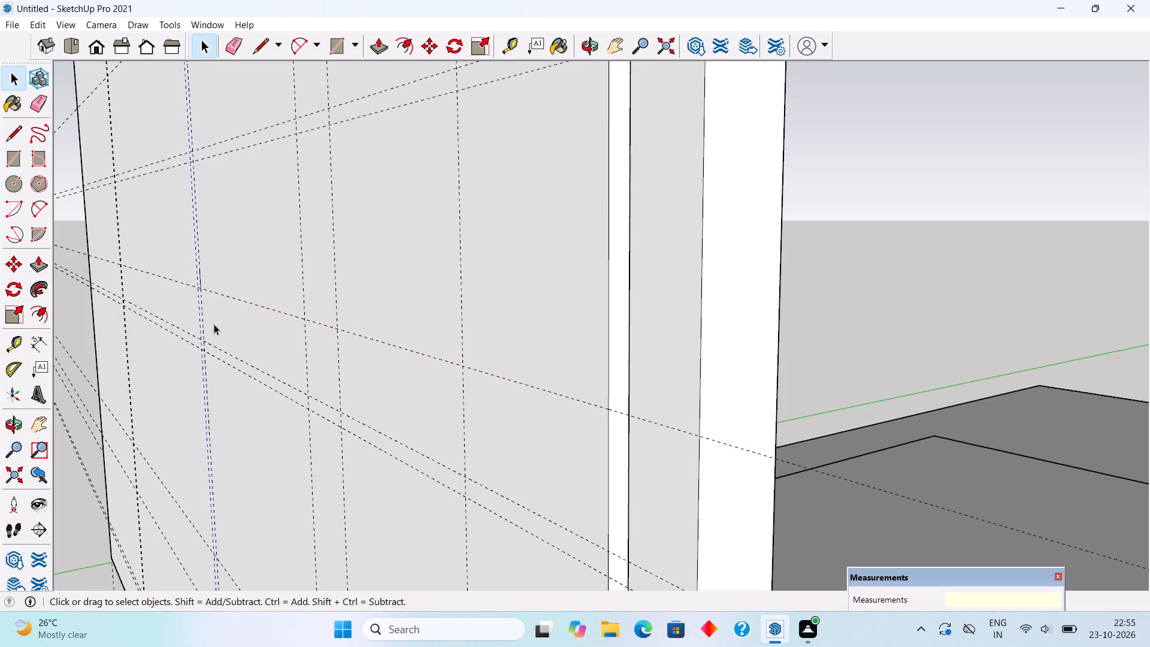
# Delete the old vertical guide beside the 6' guide and the duplicate lying on the 6' guide.
pyautogui.moveTo(248, 319); pyautogui.dragTo(448, 285, button='middle')
pyautogui.scroll(-4, 450, 289)
pyautogui.scroll(9, 204, 329)
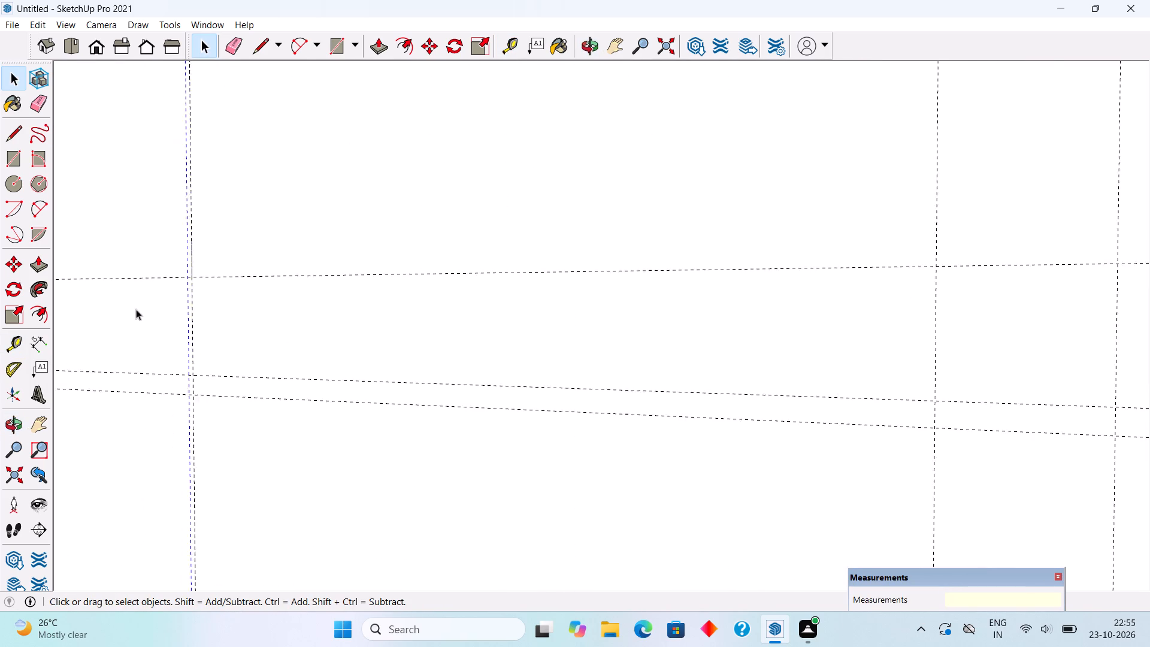
pyautogui.scroll(2, 136, 309)
pyautogui.moveTo(192, 299); pyautogui.dragTo(517, 346, button='middle')
pyautogui.scroll(-4, 517, 346)
pyautogui.scroll(7, 307, 347)
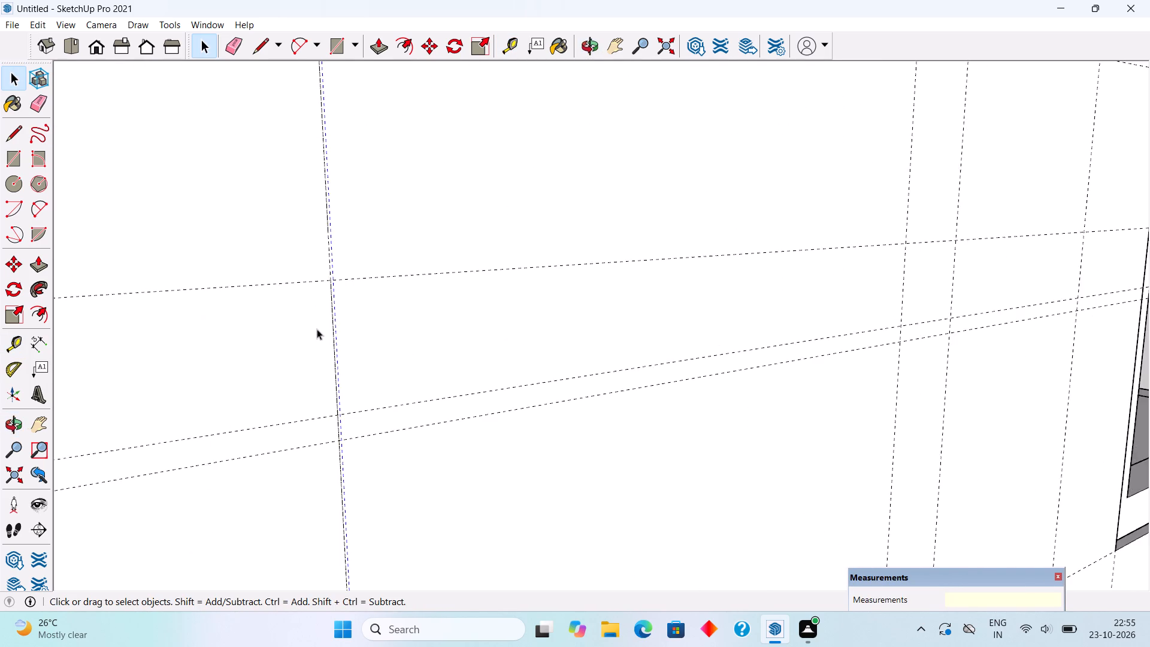
pyautogui.scroll(5, 317, 329)
pyautogui.moveTo(323, 310); pyautogui.dragTo(325, 291)
pyautogui.moveTo(355, 279); pyautogui.dragTo(497, 278, button='middle')
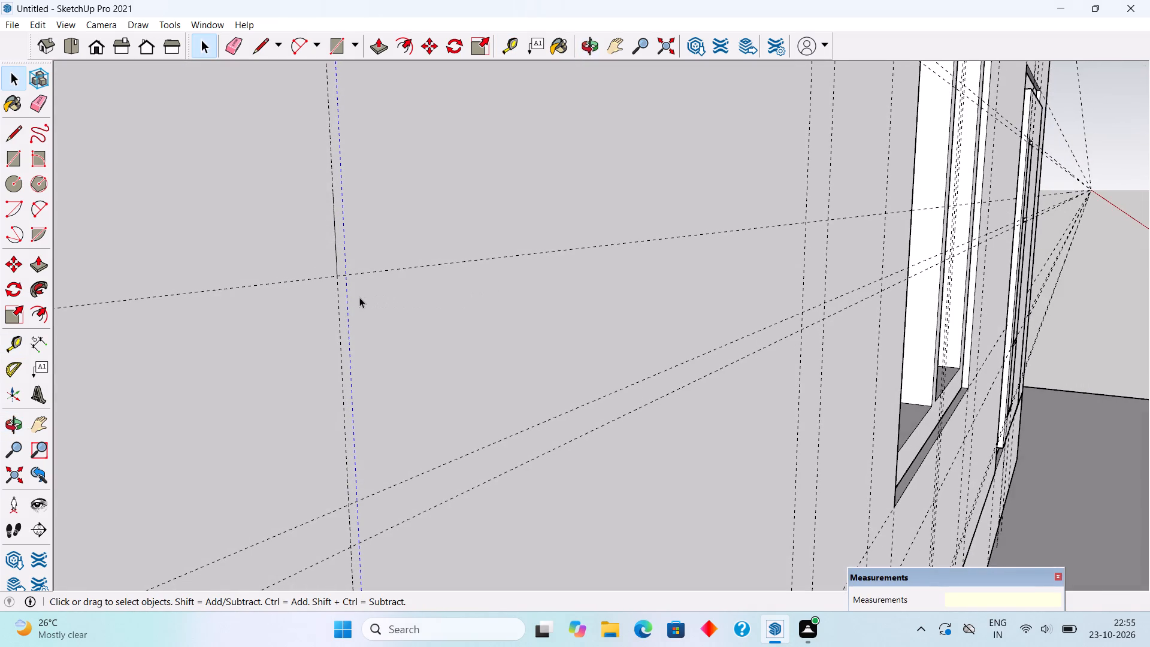
pyautogui.press('Delete')
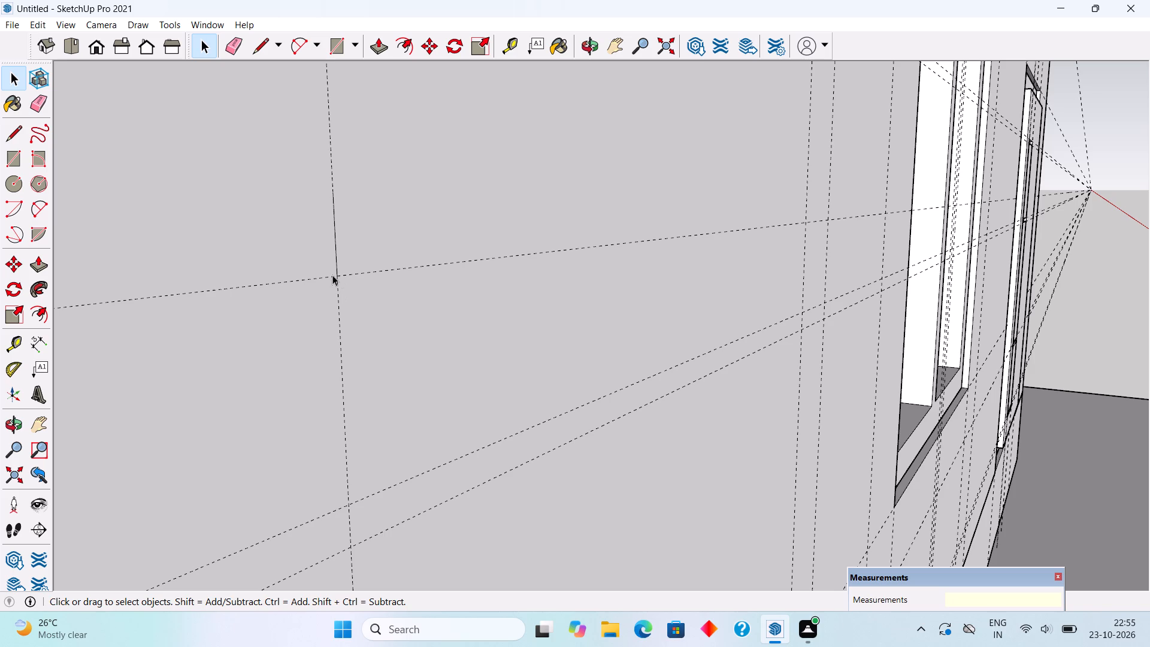
pyautogui.click(337, 273)
pyautogui.press('Delete')
# Open the front wall group and draw a 7' by 5' rectangle between the guide intersections on the raised section.
pyautogui.moveTo(390, 258); pyautogui.dragTo(402, 251, button='middle')
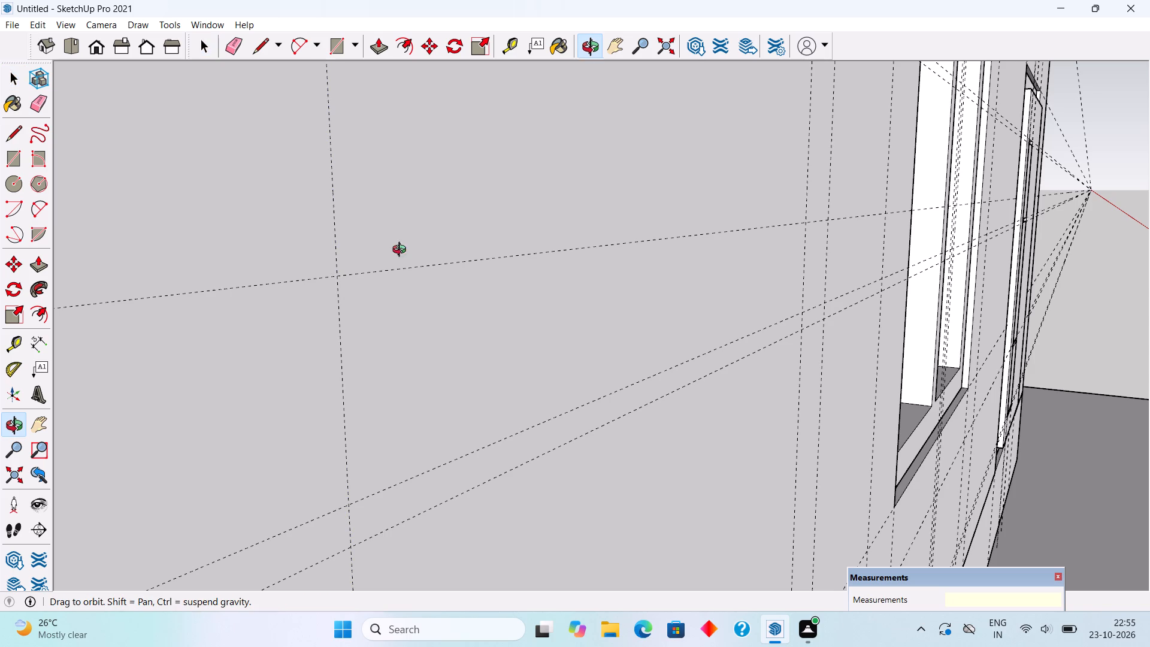
pyautogui.moveTo(402, 251); pyautogui.dragTo(610, 238, button='middle')
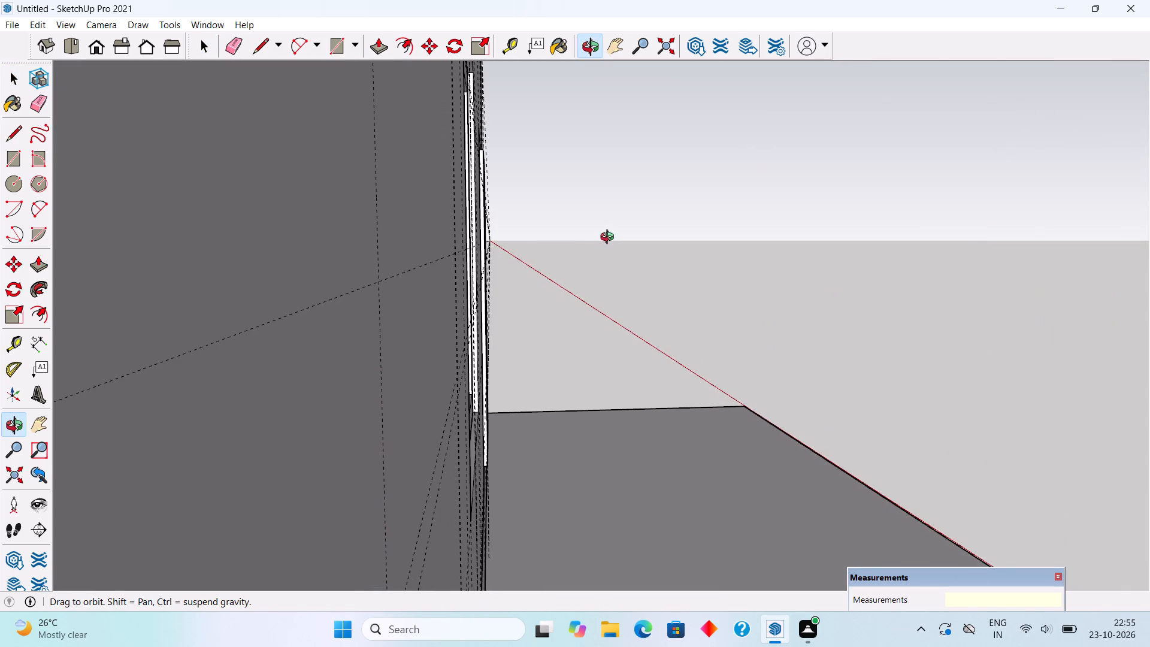
pyautogui.moveTo(610, 238); pyautogui.dragTo(604, 239, button='middle')
pyautogui.scroll(-5, 605, 238)
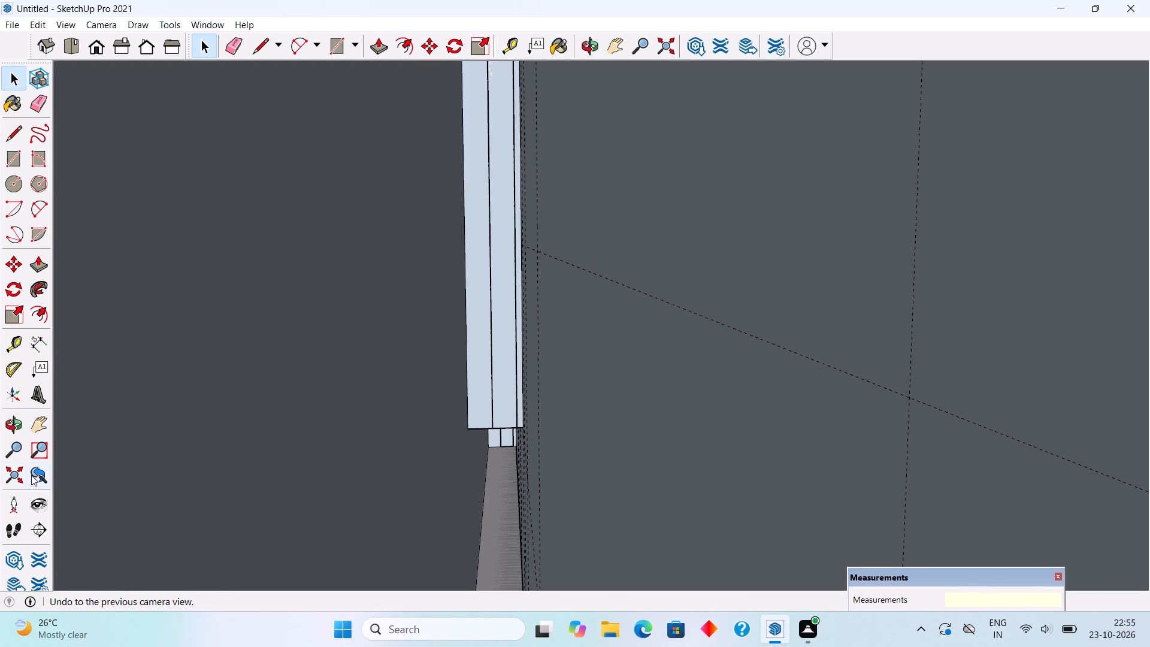
pyautogui.click(3, 472)
pyautogui.moveTo(473, 453); pyautogui.dragTo(37, 419, button='middle')
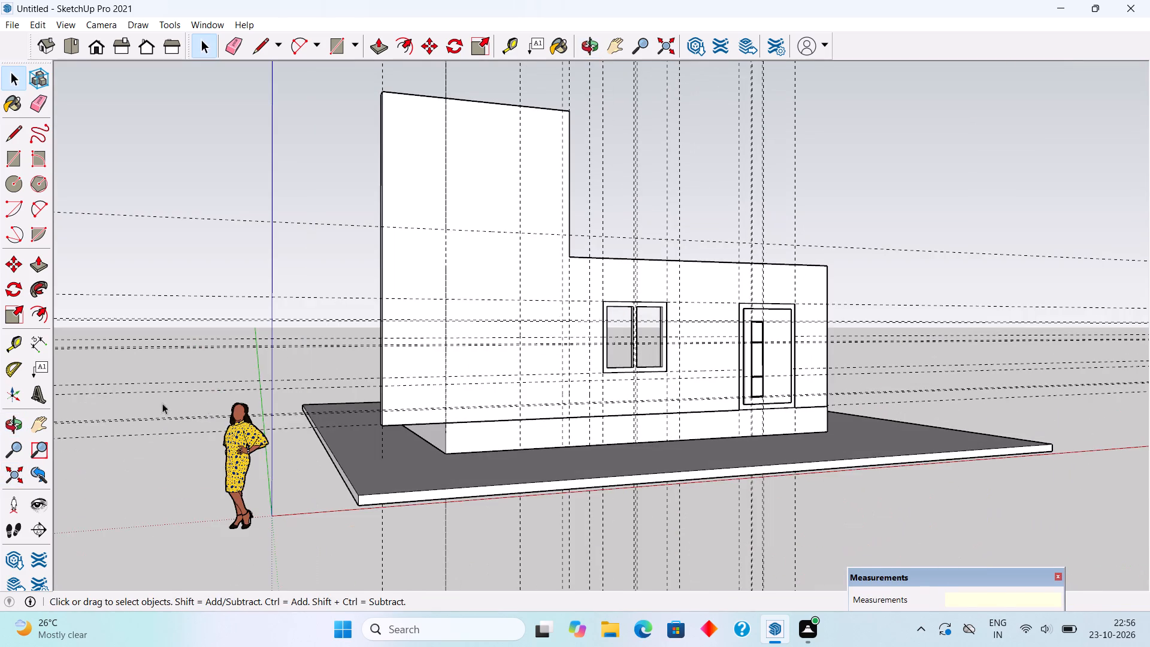
pyautogui.moveTo(249, 390); pyautogui.dragTo(214, 463, button='middle')
pyautogui.scroll(7, 480, 286)
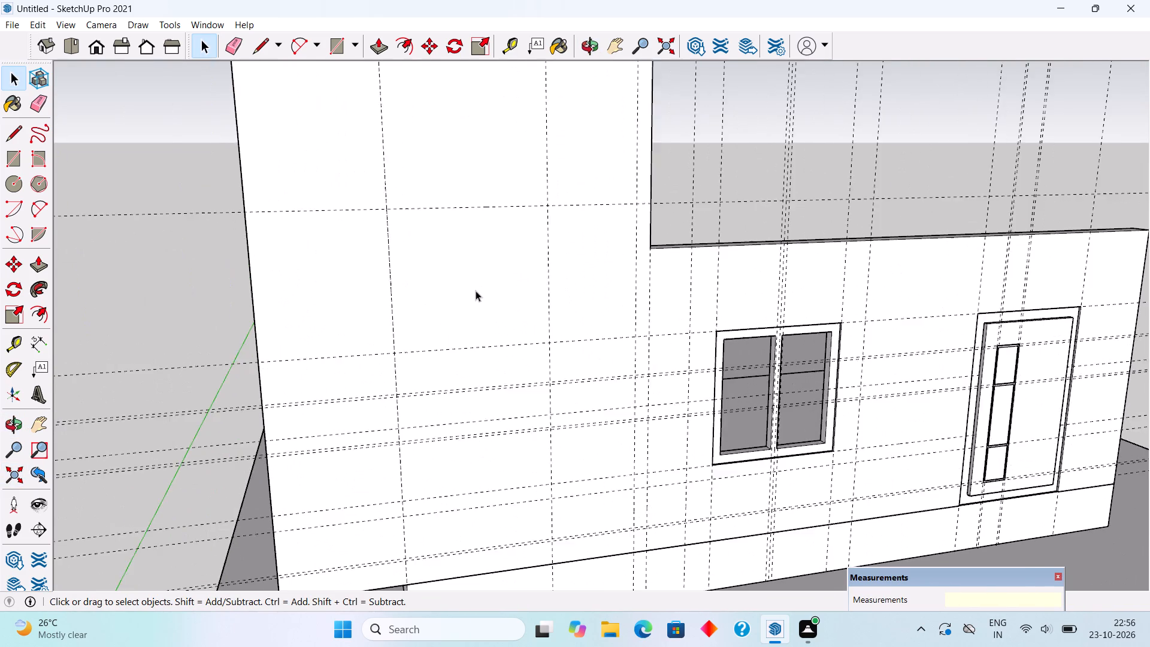
pyautogui.scroll(1, 476, 291)
pyautogui.tripleClick(469, 297)
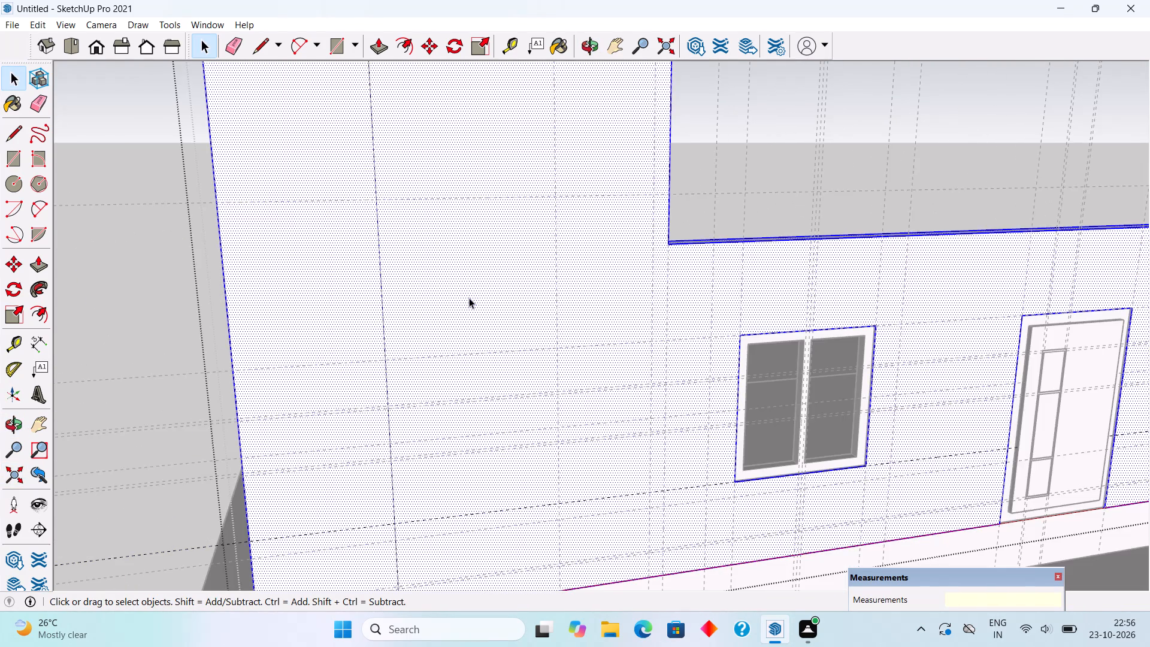
pyautogui.press('r')
pyautogui.click(379, 201)
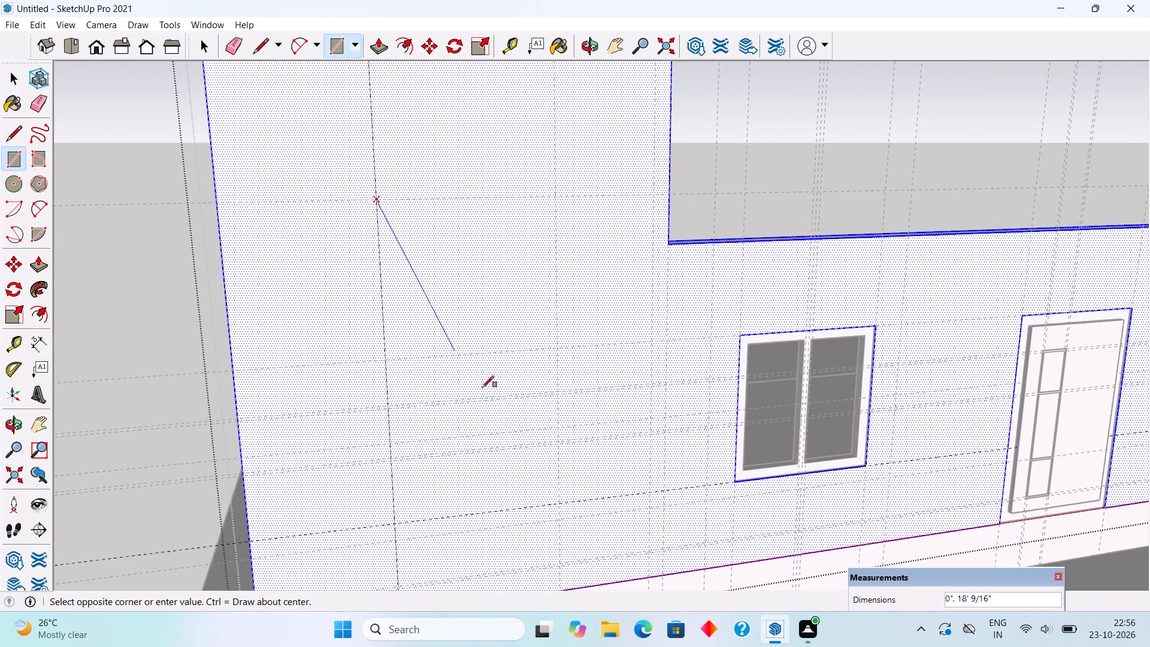
pyautogui.click(559, 425)
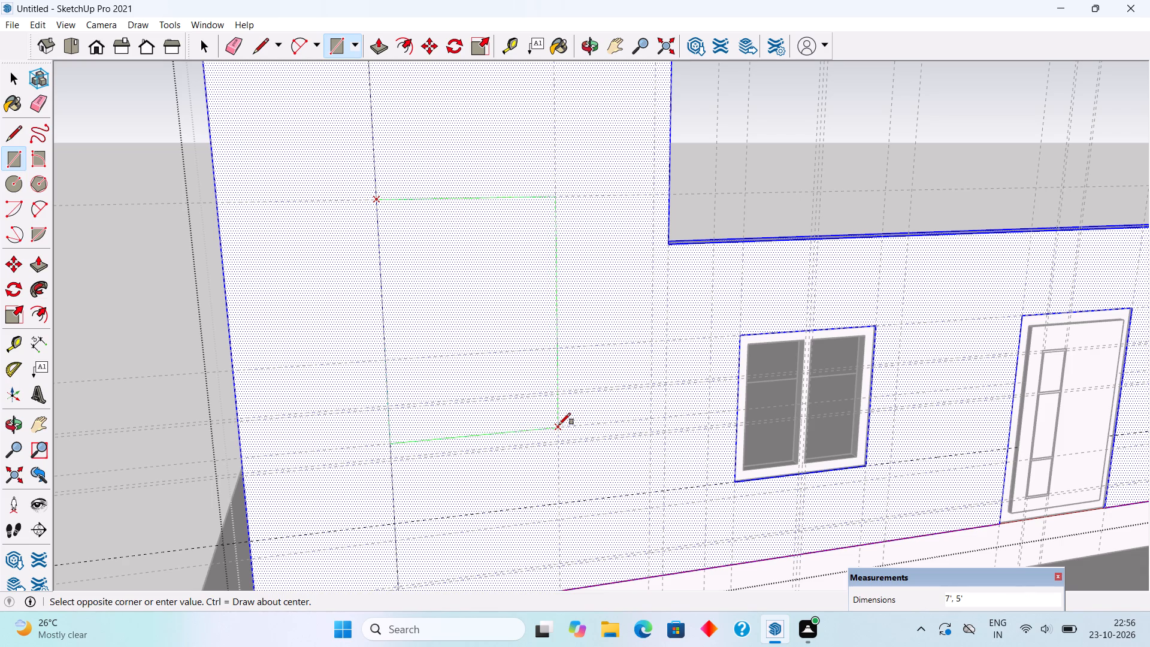
# Push the rectangle 9" through the wall to cut a window opening, and leave the group.
pyautogui.press('p')
pyautogui.moveTo(529, 415); pyautogui.dragTo(483, 310)
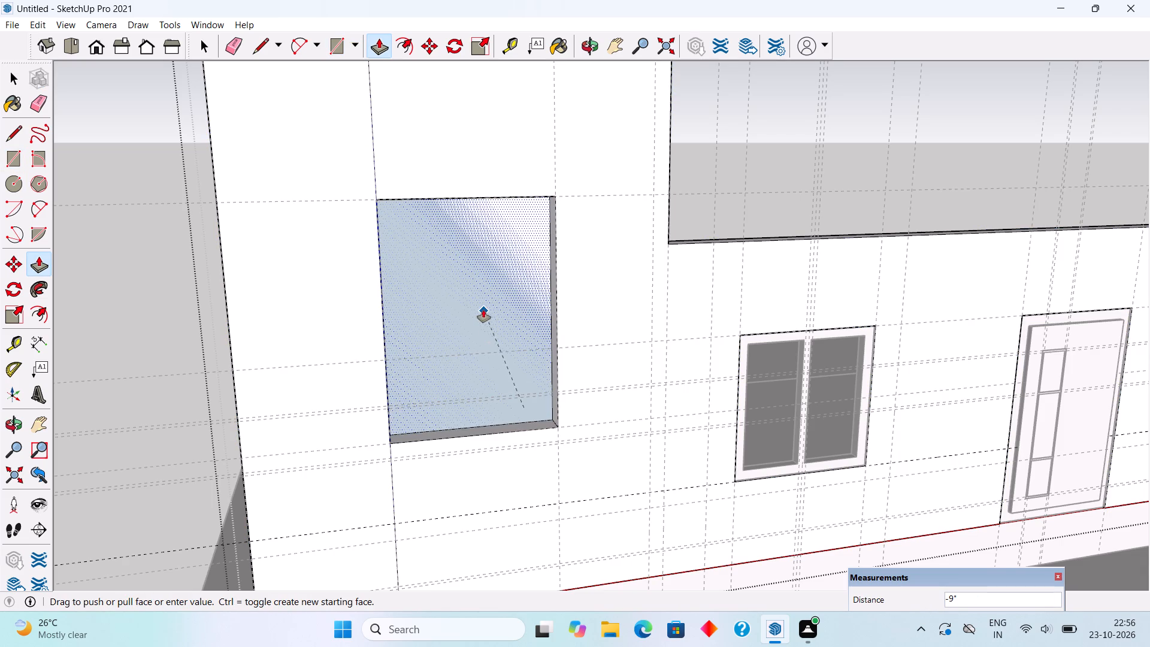
pyautogui.moveTo(483, 310); pyautogui.dragTo(482, 304)
pyautogui.press('space')
pyautogui.scroll(-7, 475, 312)
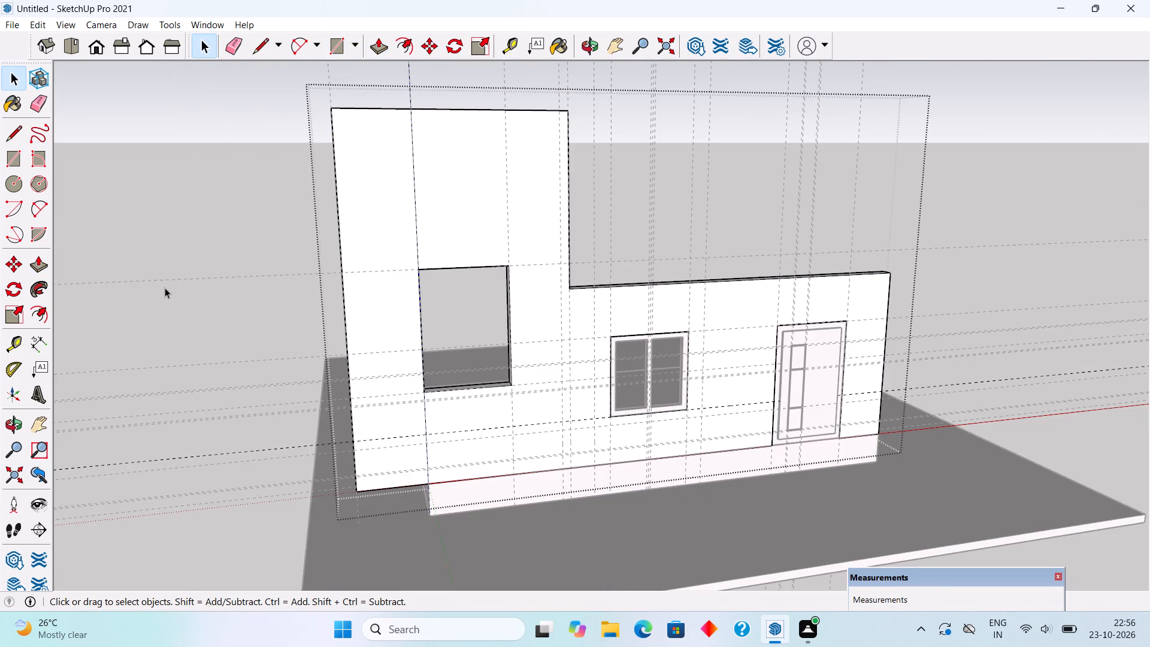
pyautogui.click(180, 330)
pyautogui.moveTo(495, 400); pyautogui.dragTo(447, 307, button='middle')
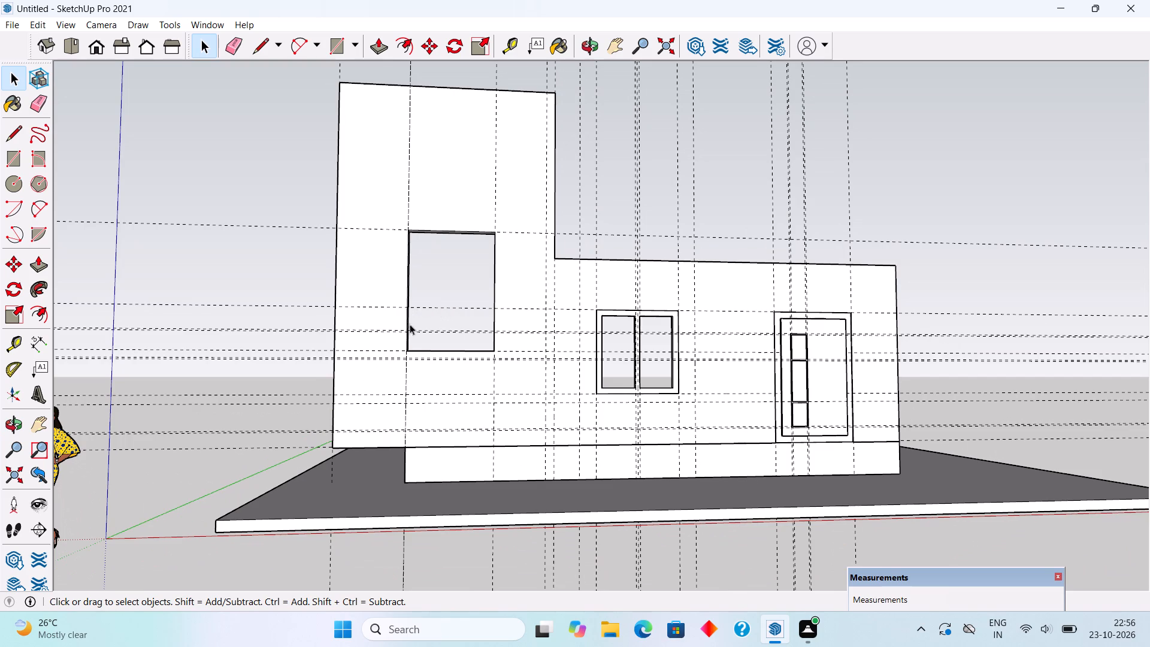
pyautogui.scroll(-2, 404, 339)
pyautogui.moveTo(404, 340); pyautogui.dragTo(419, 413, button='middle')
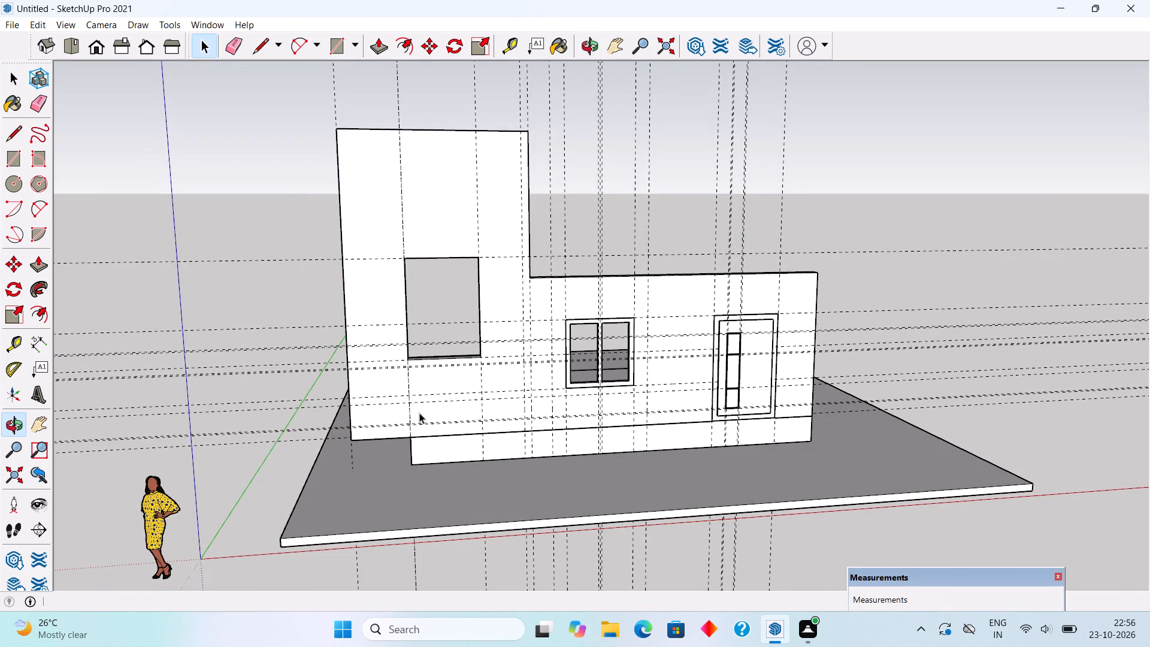
# Delete all construction guides from the model.
pyautogui.click(40, 20)
pyautogui.click(113, 159)
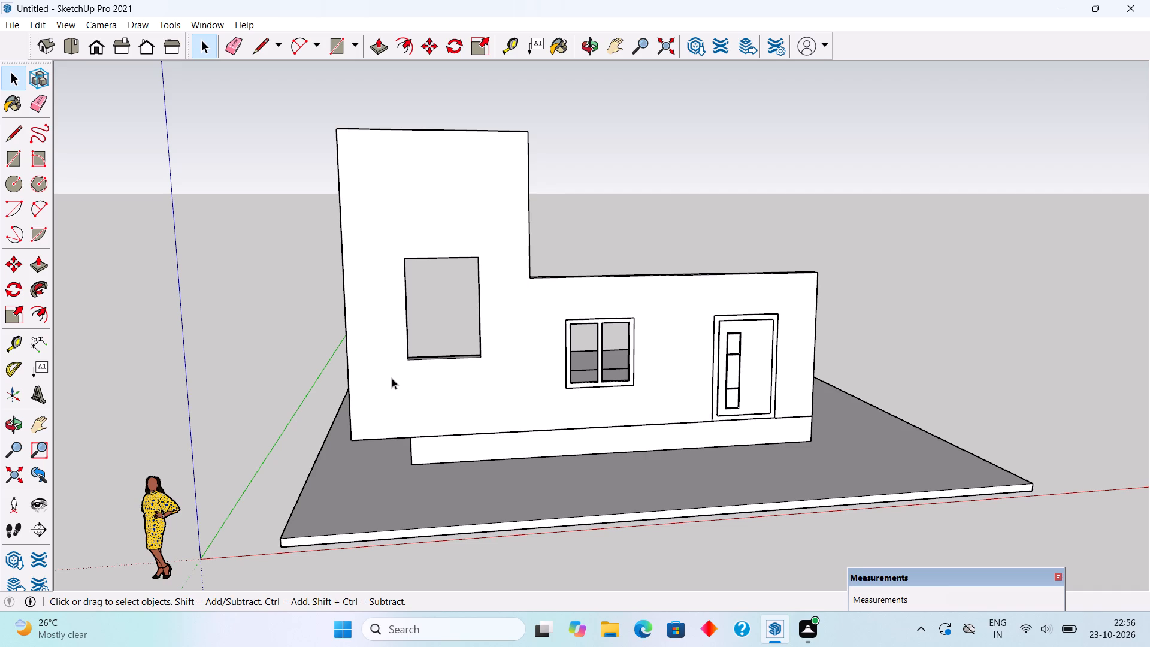
# Open the plinth group and pull its short end face flush with the outer end of the raised wall section, leaving the group.
pyautogui.scroll(-2, 326, 428)
pyautogui.scroll(1, 196, 440)
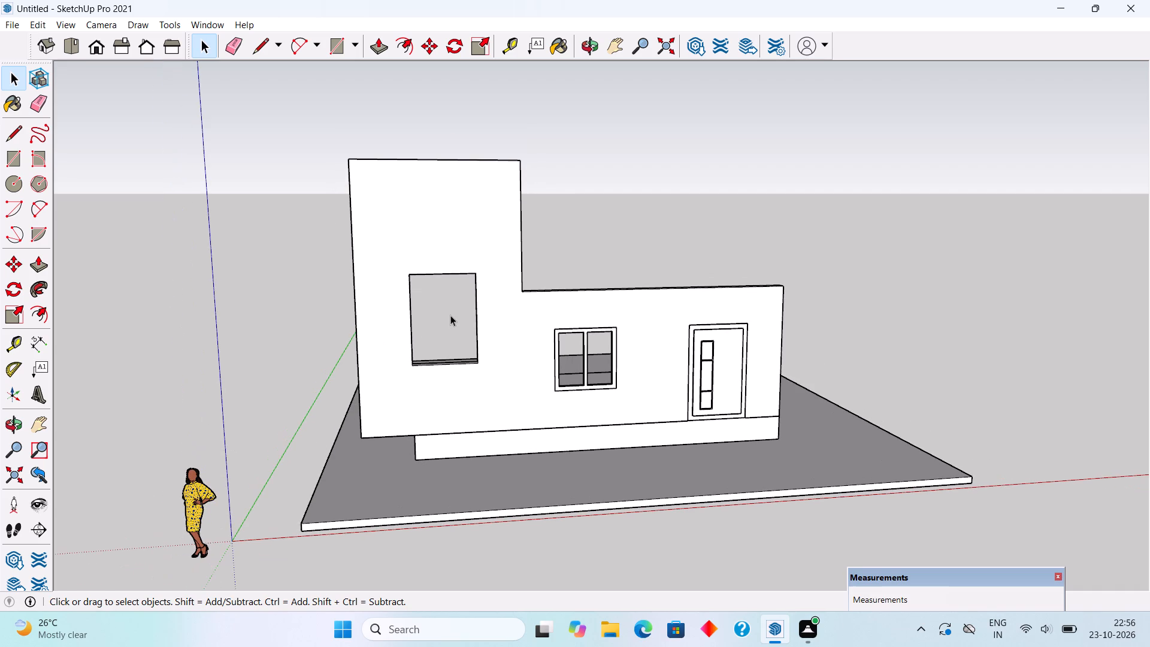
pyautogui.scroll(1, 450, 315)
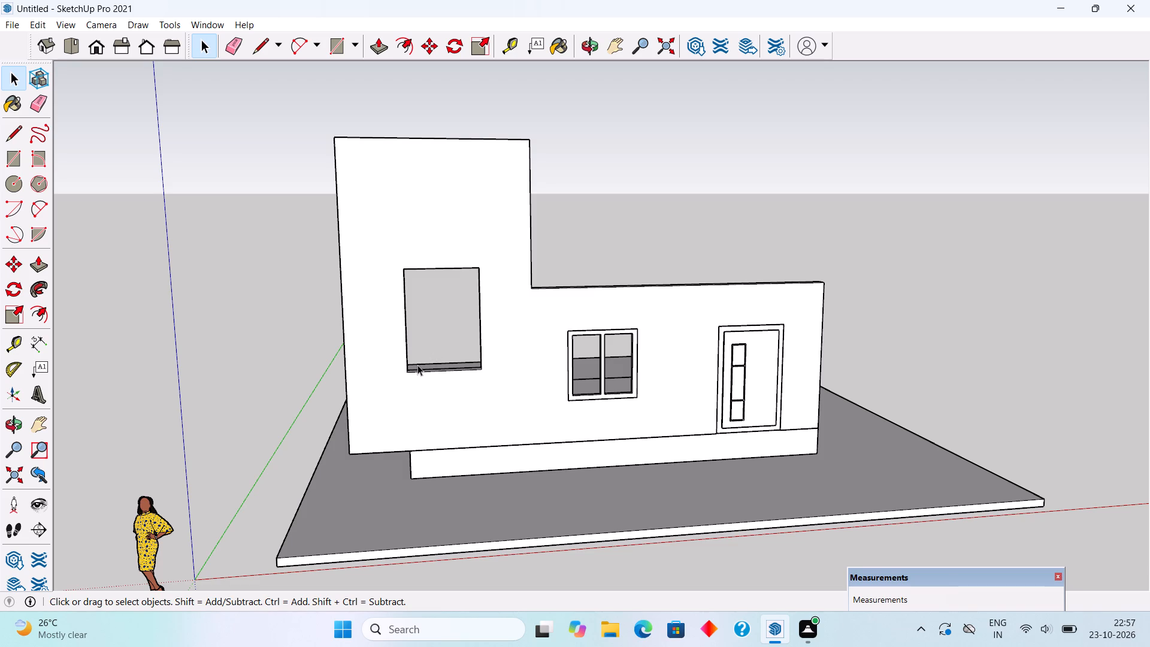
pyautogui.moveTo(450, 396); pyautogui.dragTo(497, 414, button='middle')
pyautogui.moveTo(497, 414); pyautogui.dragTo(654, 403, button='middle')
pyautogui.moveTo(447, 431); pyautogui.dragTo(794, 358, button='middle')
pyautogui.scroll(4, 574, 485)
pyautogui.tripleClick(768, 429)
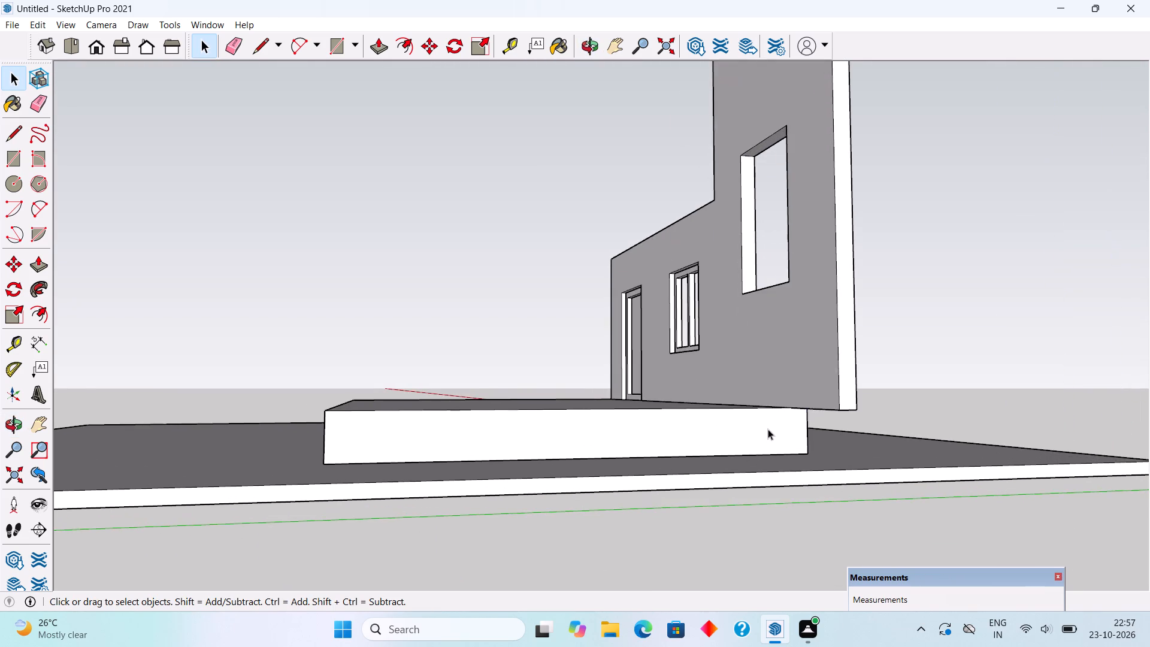
pyautogui.press('p')
pyautogui.moveTo(768, 429); pyautogui.dragTo(783, 423)
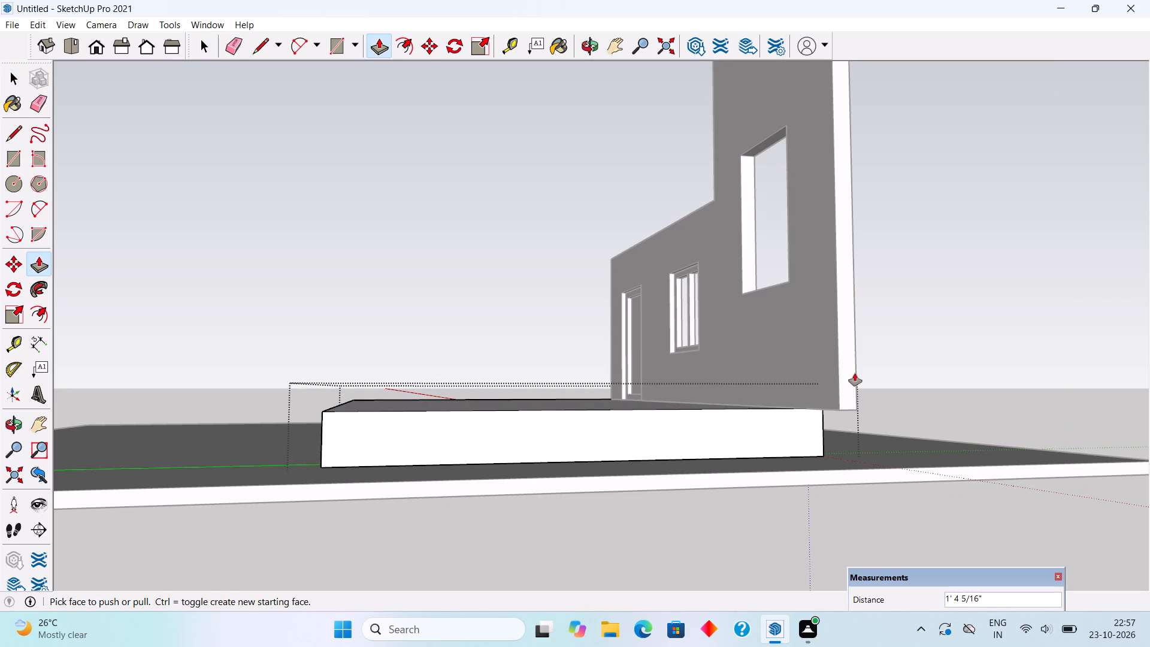
pyautogui.click(797, 423)
pyautogui.click(858, 367)
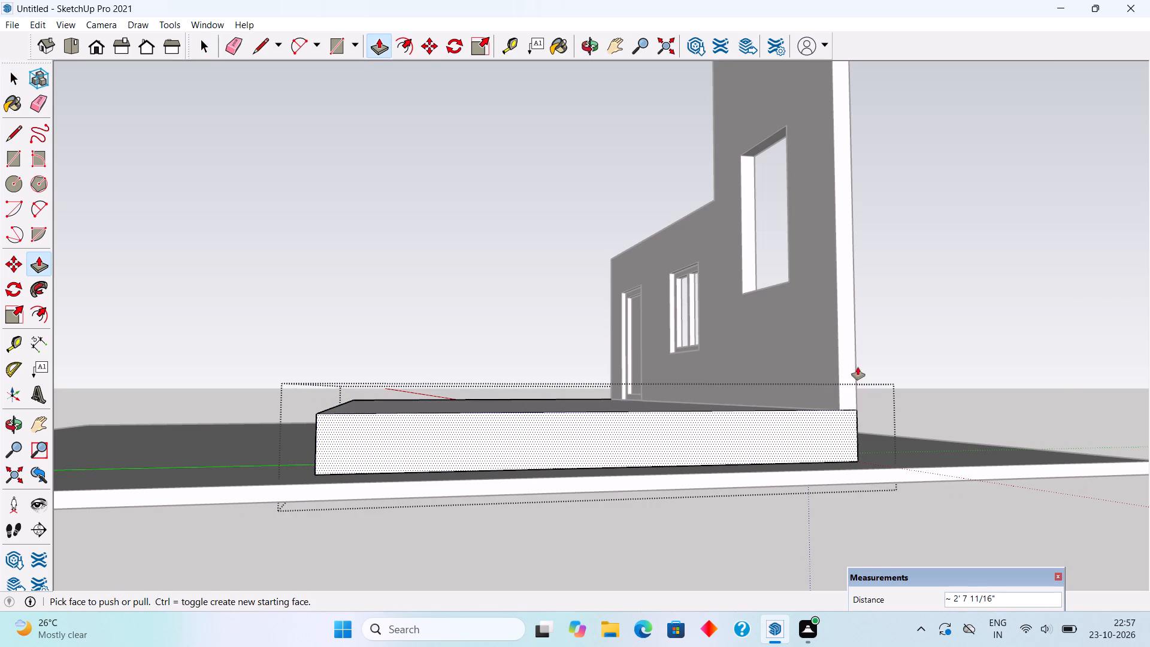
pyautogui.press('space')
pyautogui.click(964, 323)
# Examine the front wall, its openings and the extended plinth from several sides.
pyautogui.moveTo(854, 372); pyautogui.dragTo(491, 424, button='middle')
pyautogui.scroll(-2, 489, 425)
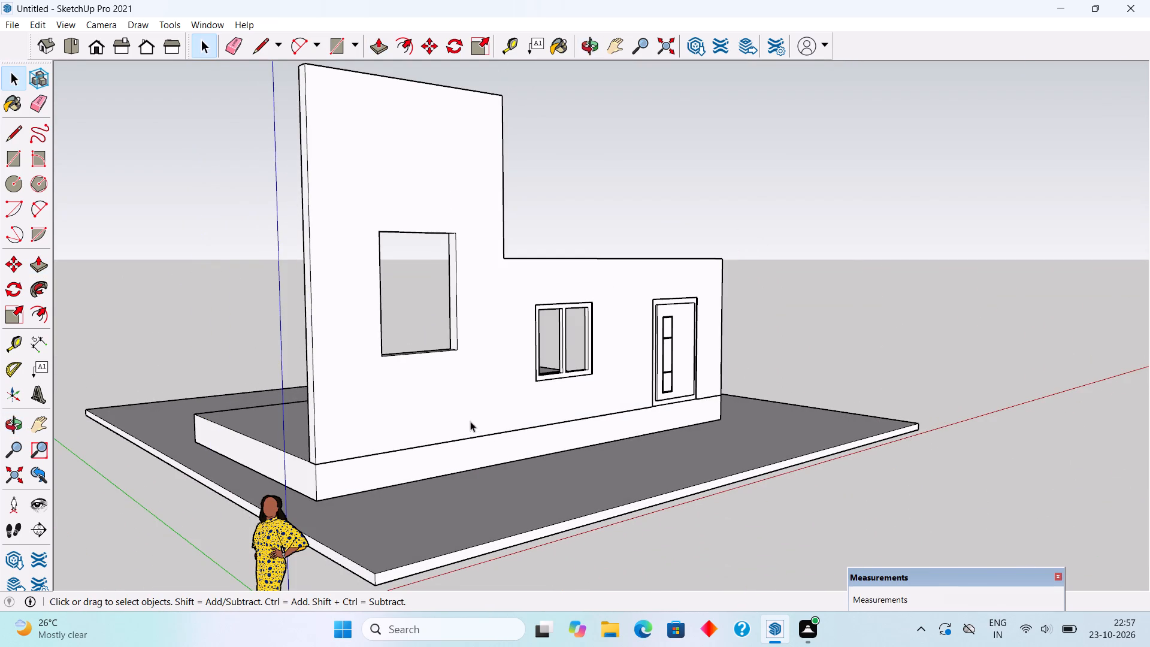
pyautogui.moveTo(448, 464); pyautogui.dragTo(431, 527, button='middle')
pyautogui.scroll(-1, 462, 285)
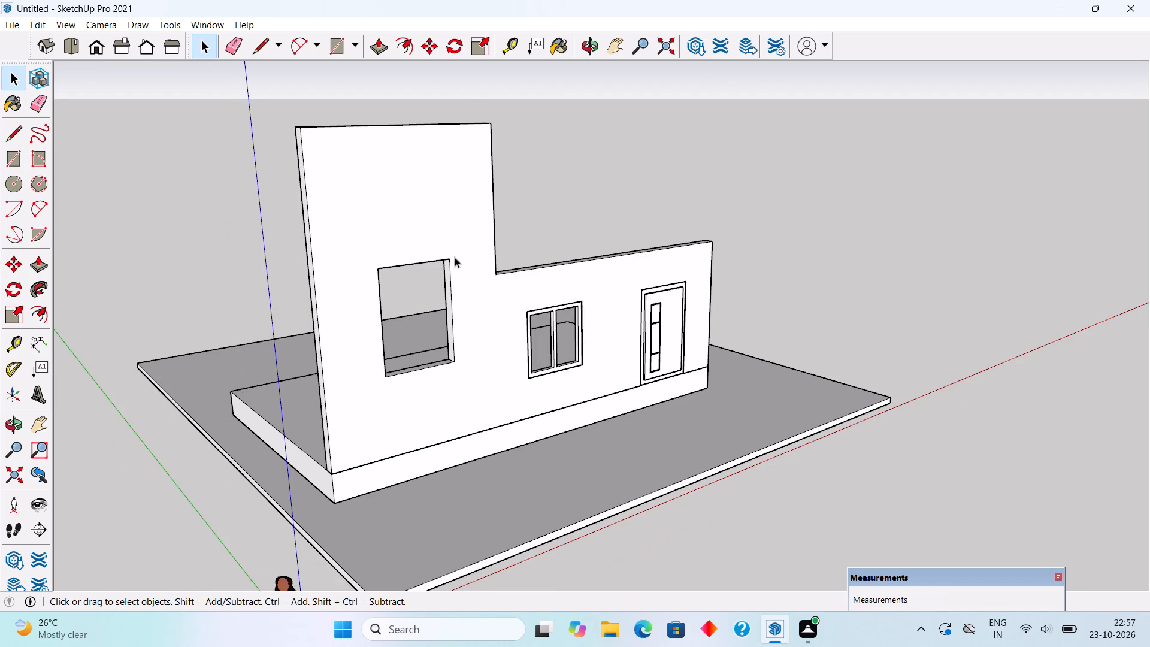
pyautogui.scroll(2, 383, 151)
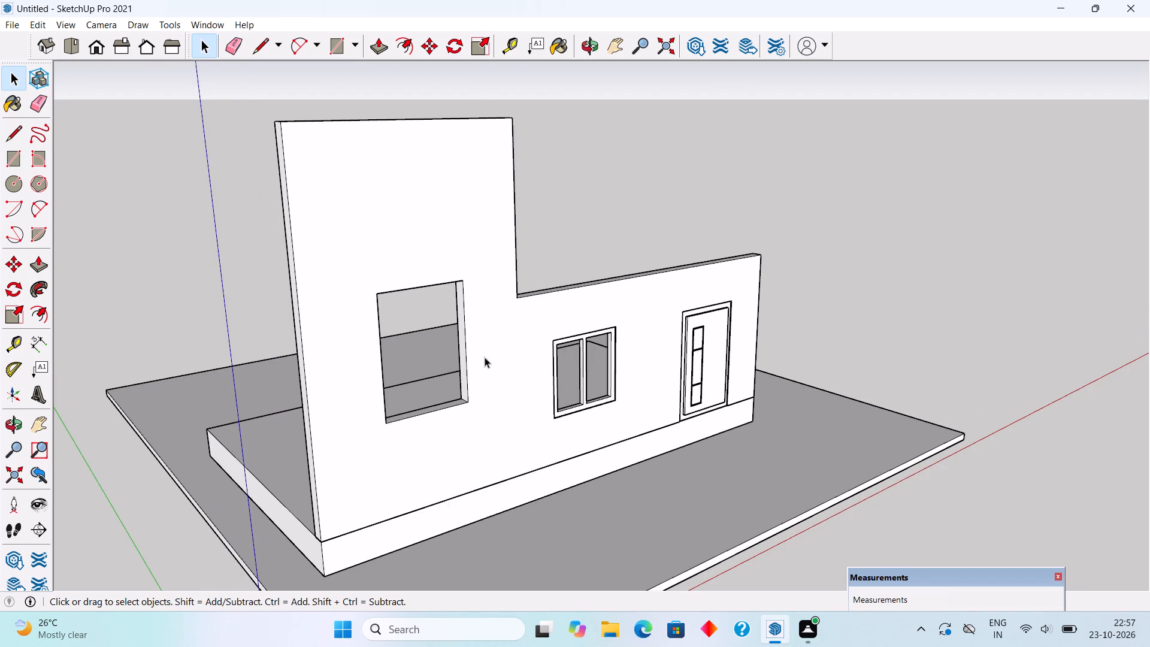
pyautogui.moveTo(483, 359); pyautogui.dragTo(395, 359, button='middle')
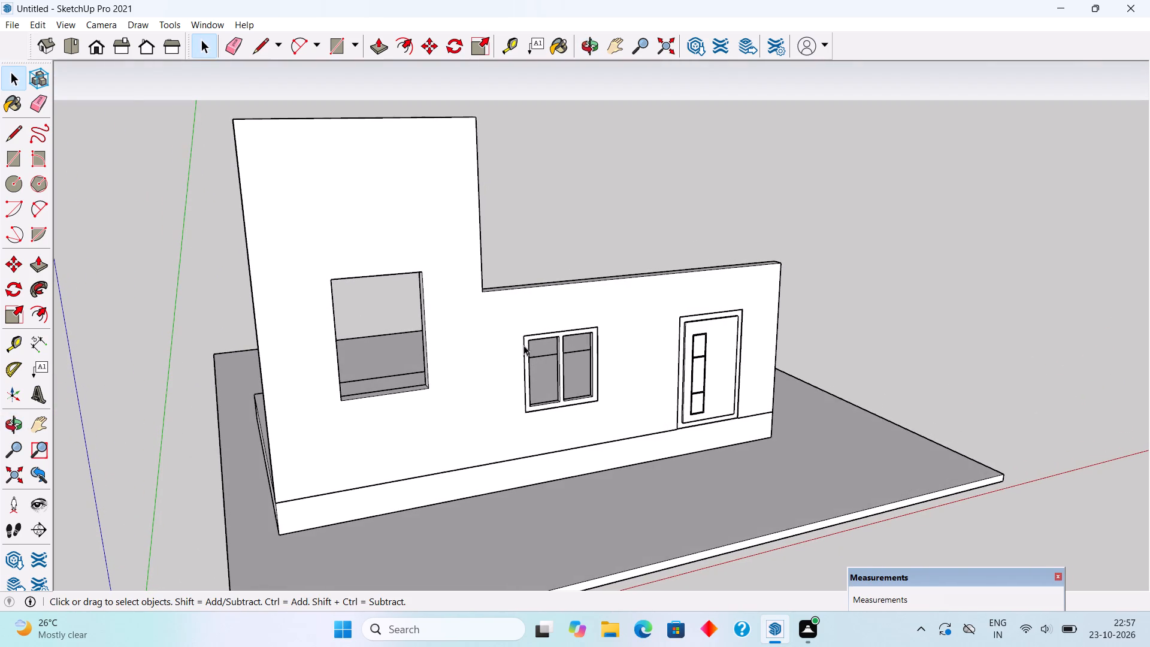
pyautogui.scroll(6, 529, 344)
pyautogui.moveTo(762, 449); pyautogui.dragTo(834, 407, button='middle')
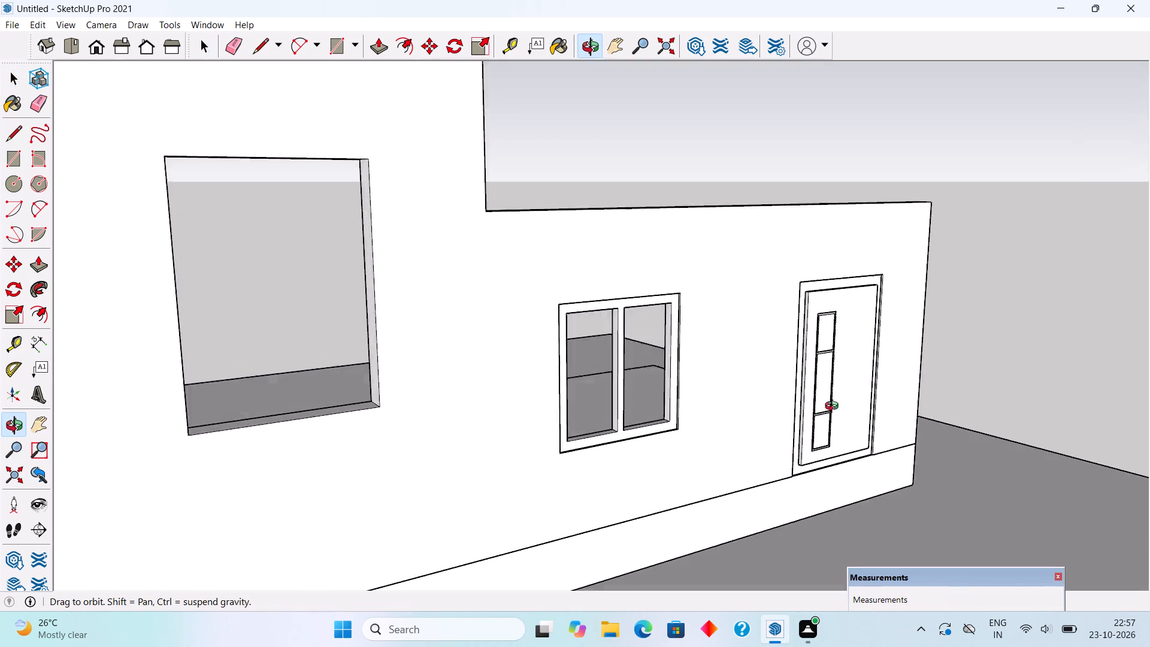
pyautogui.moveTo(834, 407); pyautogui.dragTo(666, 412, button='middle')
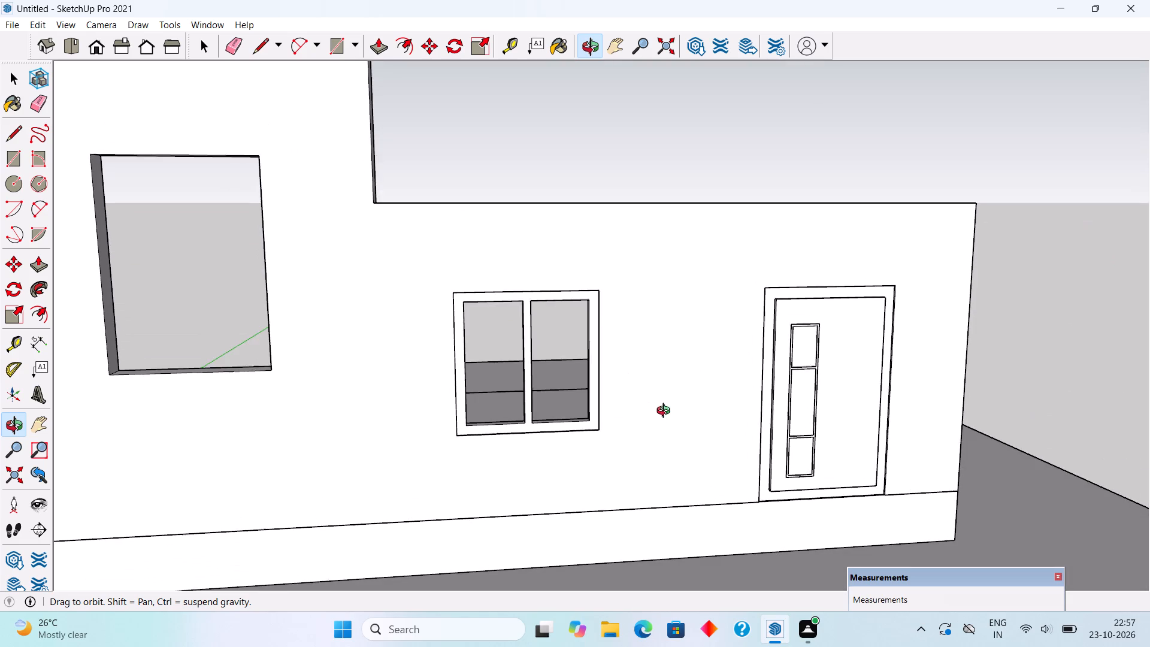
pyautogui.moveTo(666, 412); pyautogui.dragTo(703, 530, button='middle')
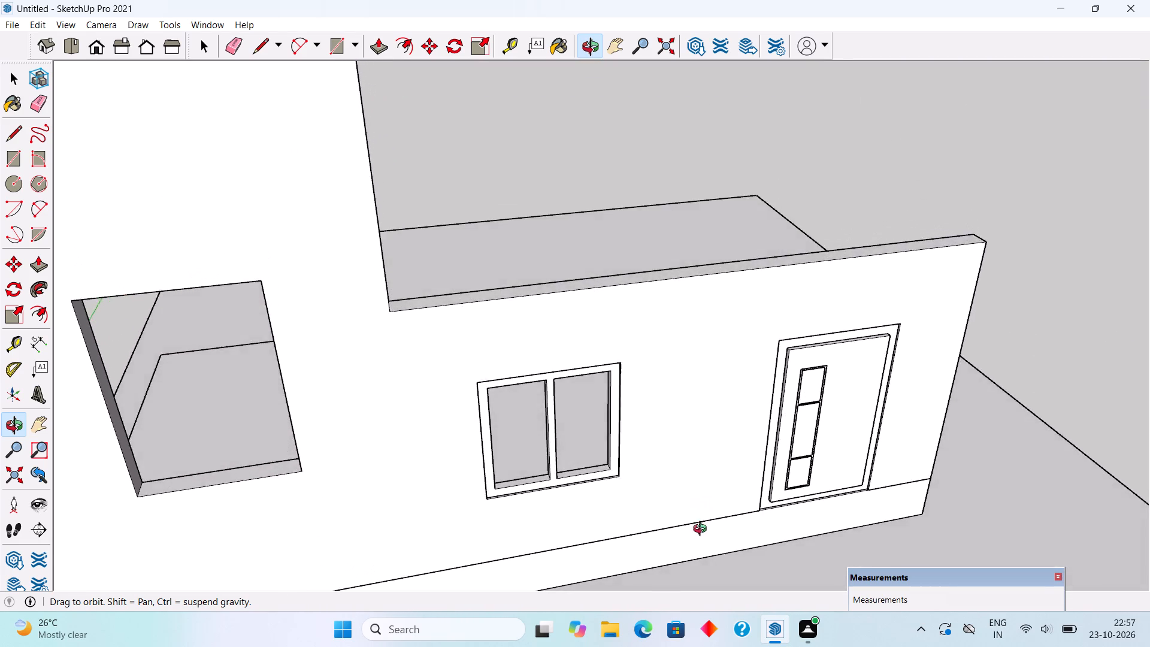
pyautogui.moveTo(703, 530); pyautogui.dragTo(688, 535, button='middle')
pyautogui.scroll(-1, 679, 537)
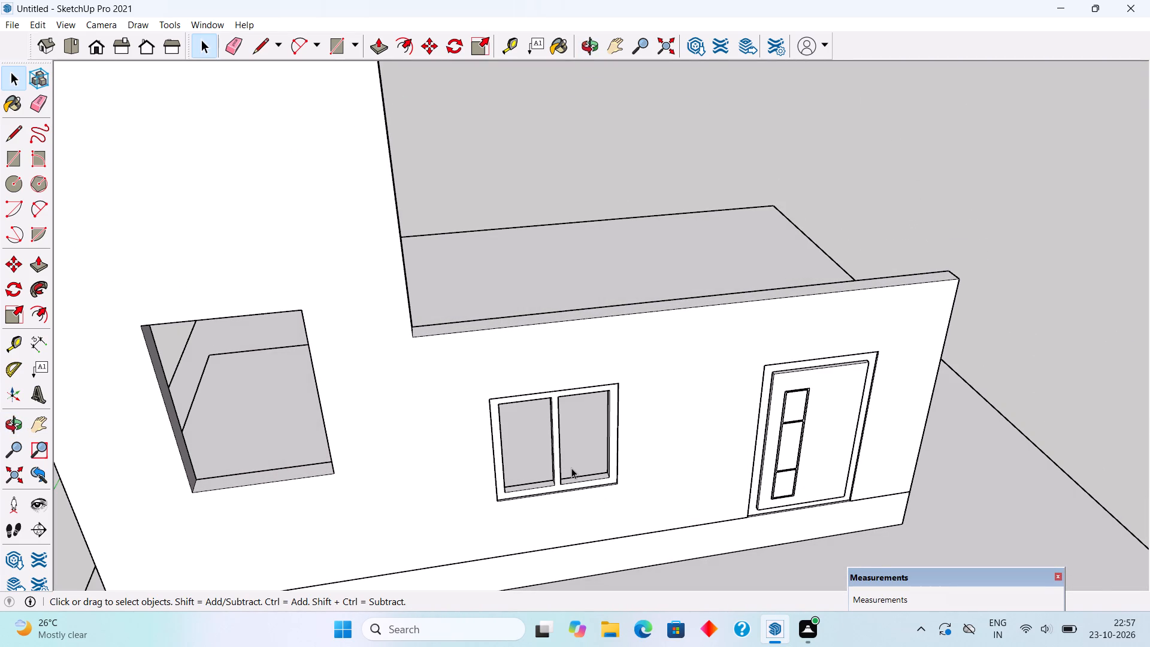
pyautogui.scroll(-2, 550, 437)
pyautogui.moveTo(541, 427); pyautogui.dragTo(516, 407, button='middle')
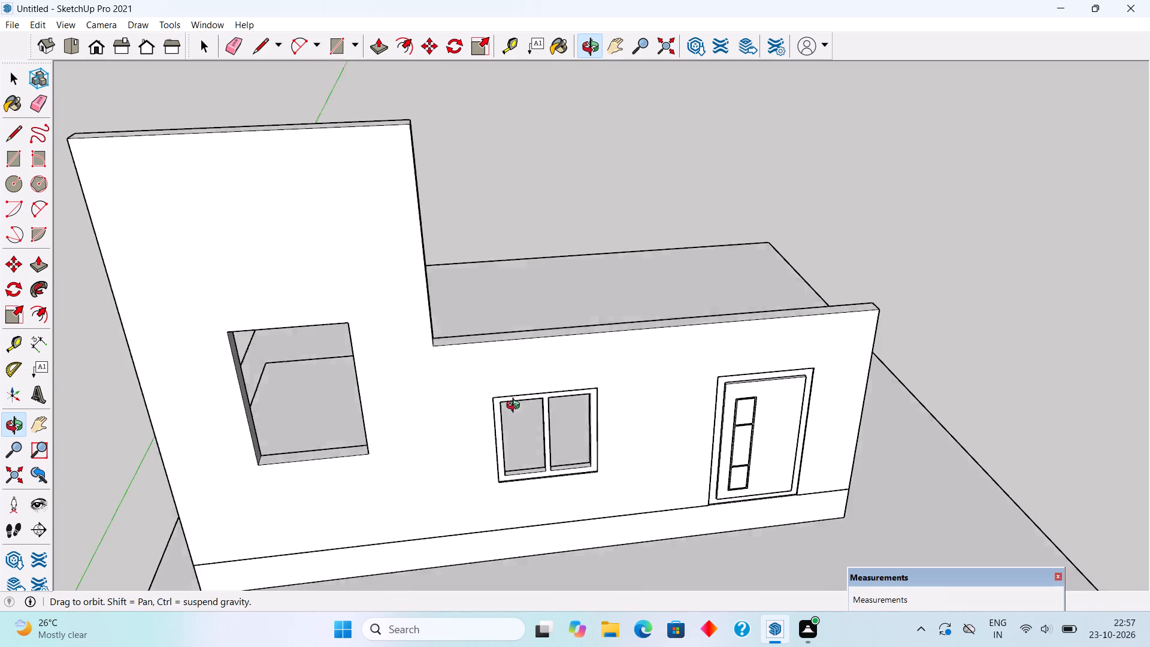
pyautogui.moveTo(516, 407); pyautogui.dragTo(244, 329, button='middle')
pyautogui.moveTo(537, 301); pyautogui.dragTo(334, 279, button='middle')
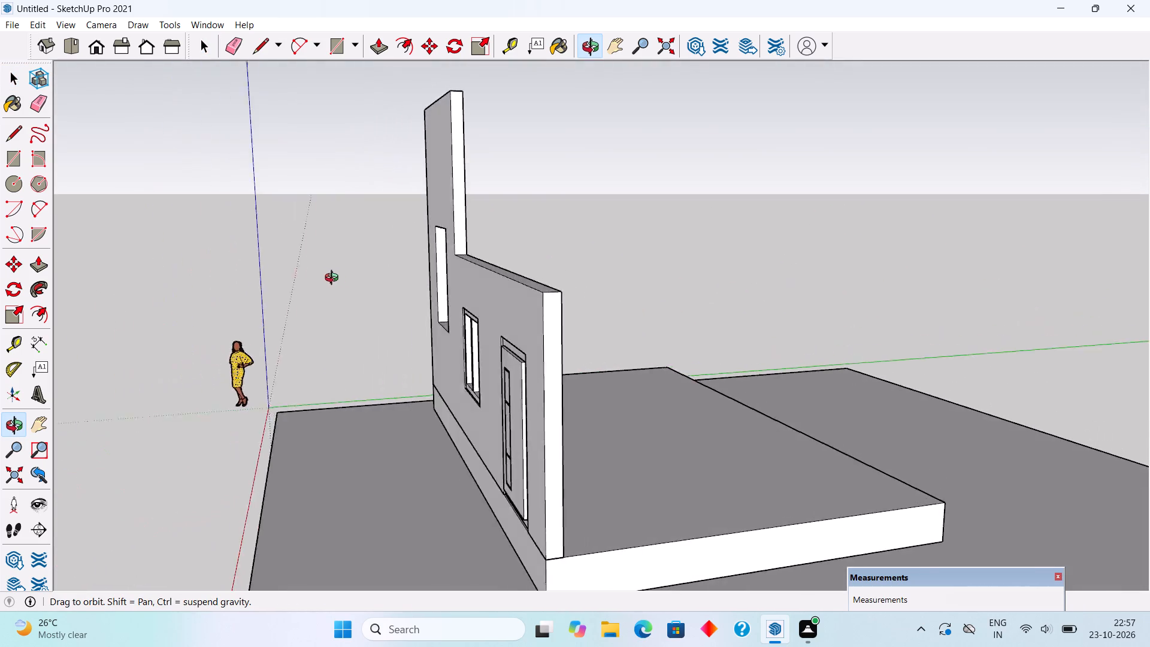
pyautogui.moveTo(334, 279); pyautogui.dragTo(636, 315, button='middle')
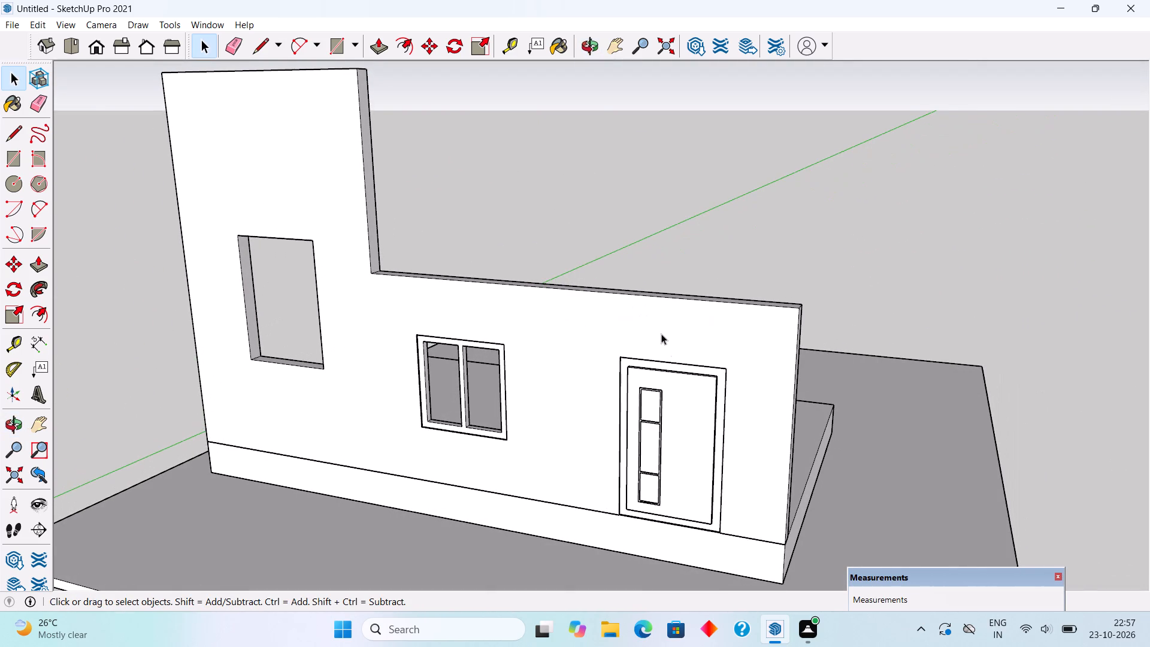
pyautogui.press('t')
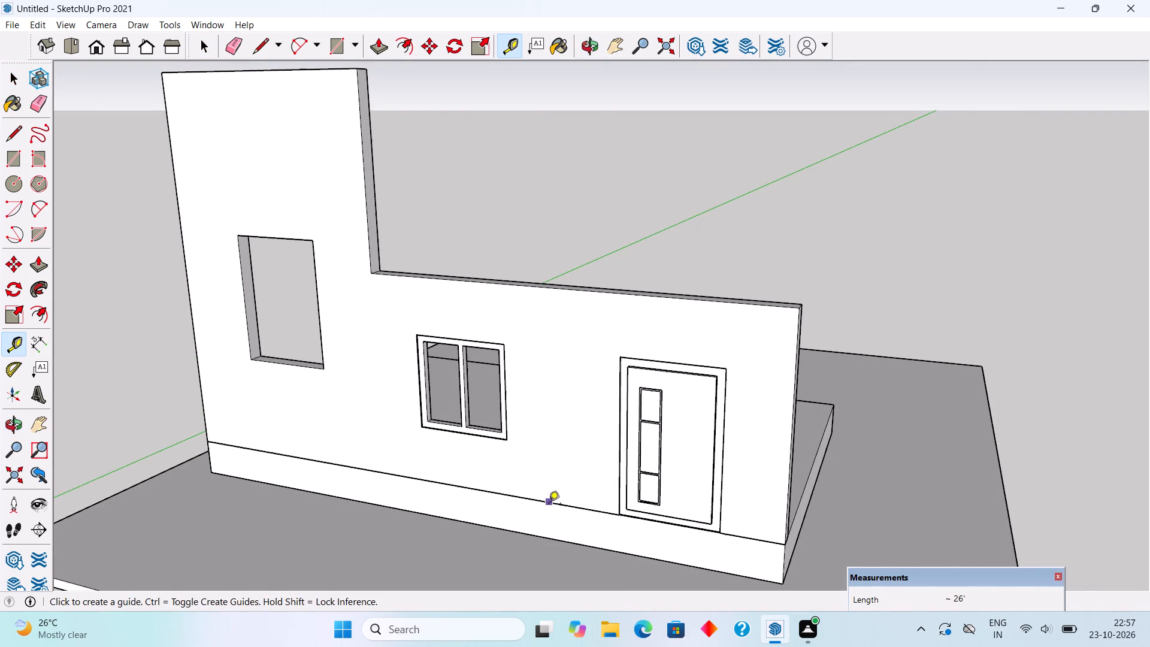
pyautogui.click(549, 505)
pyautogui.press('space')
# Place a guide 9" inside the plinth's rear long edge, on its top face.
pyautogui.moveTo(661, 237); pyautogui.dragTo(620, 265, button='middle')
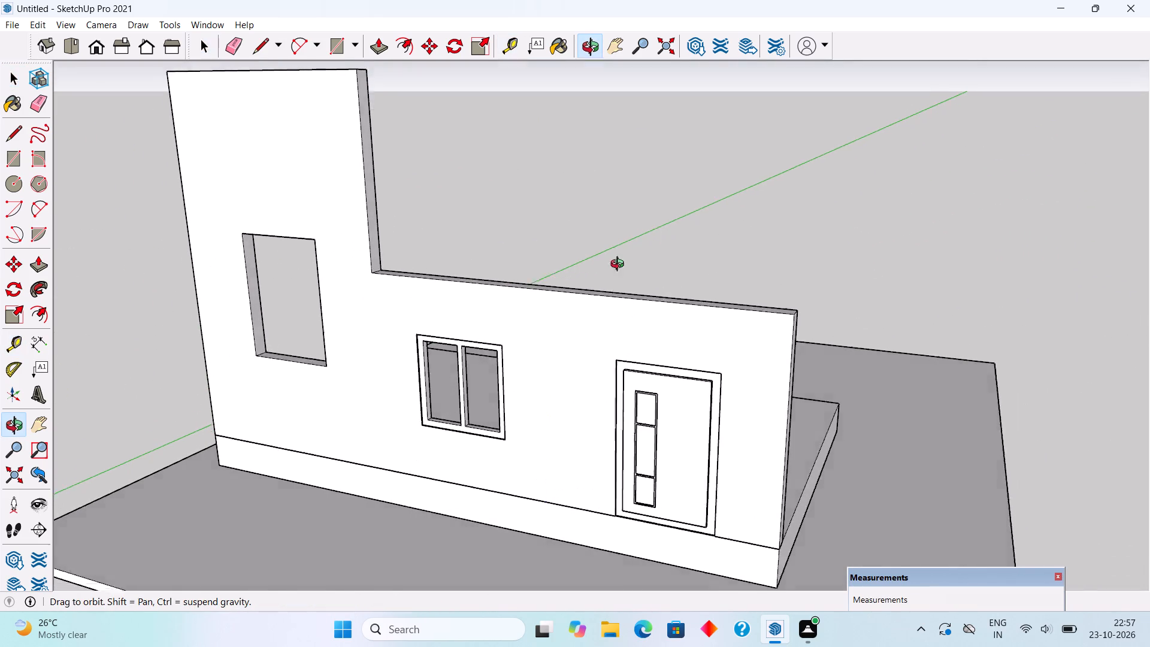
pyautogui.moveTo(620, 265); pyautogui.dragTo(262, 324, button='middle')
pyautogui.scroll(-3, 262, 324)
pyautogui.moveTo(646, 524); pyautogui.dragTo(624, 579, button='middle')
pyautogui.scroll(-6, 624, 579)
pyautogui.moveTo(586, 363); pyautogui.dragTo(564, 471, button='middle')
pyautogui.scroll(3, 594, 530)
pyautogui.press('t')
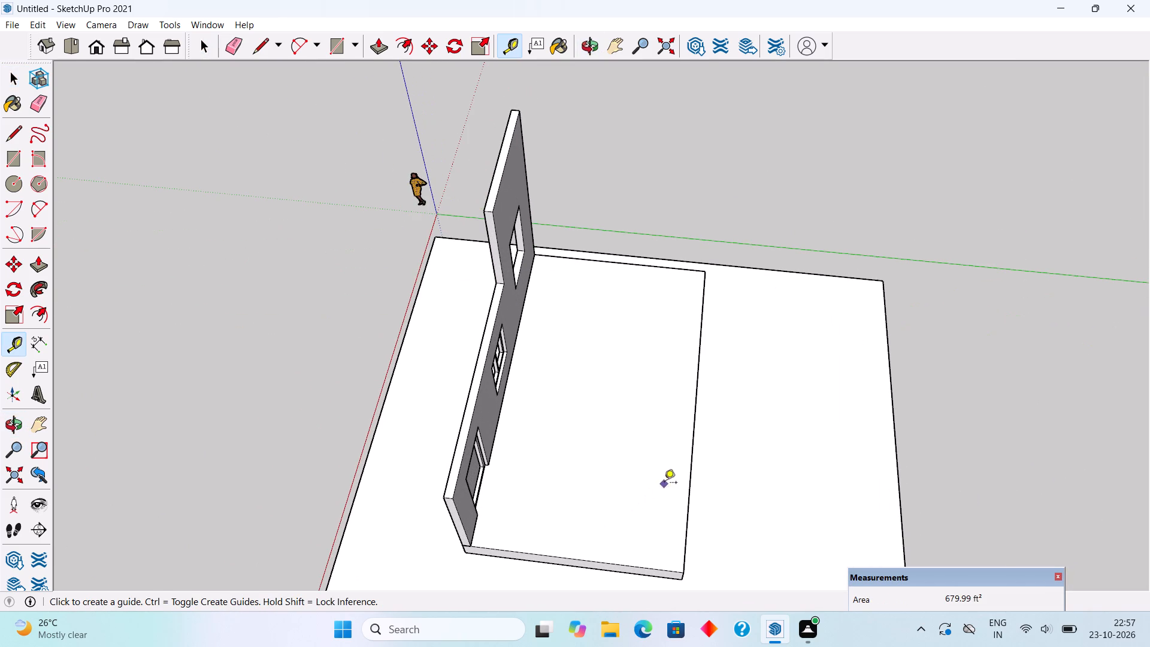
pyautogui.click(691, 477)
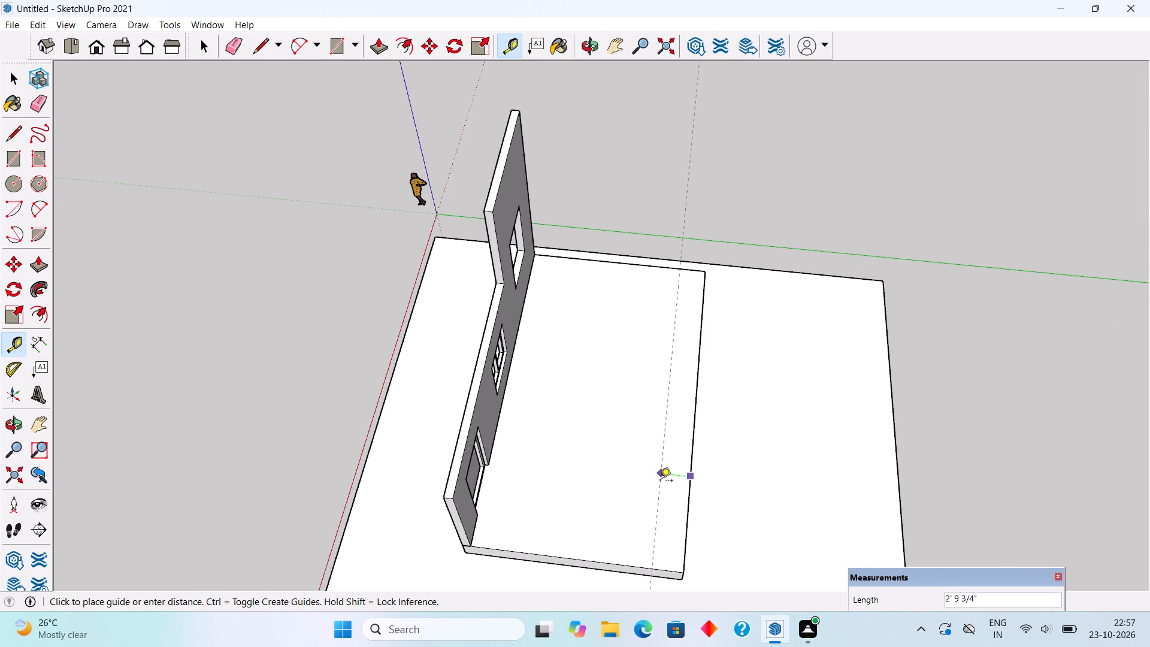
pyautogui.write('9"')
pyautogui.press('Return')
# Draw a 34' by 9" rectangle on the plinth top between the guide and the rear edge.
pyautogui.press('r')
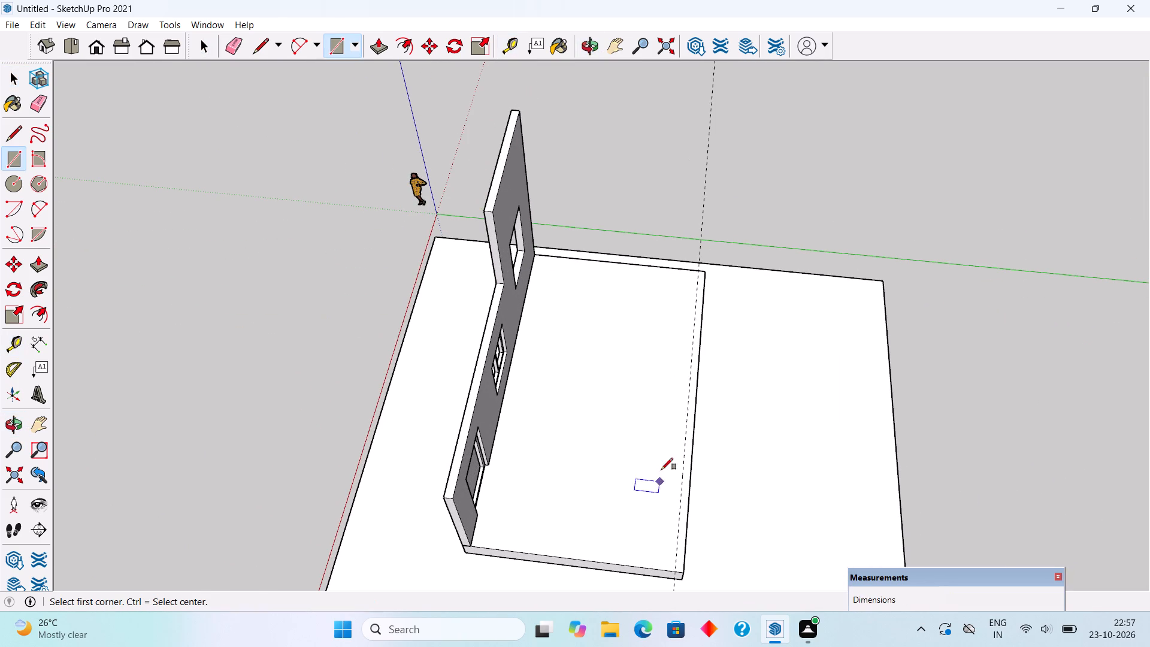
pyautogui.scroll(4, 693, 365)
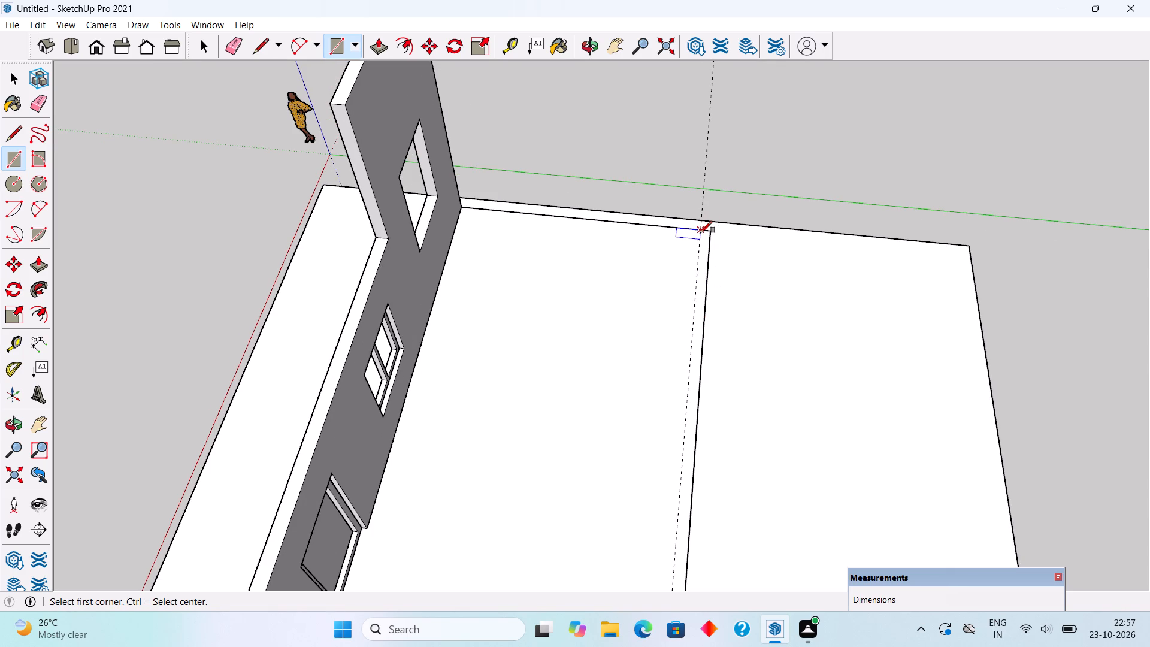
pyautogui.click(700, 233)
pyautogui.scroll(-4, 692, 282)
pyautogui.scroll(-2, 692, 369)
pyautogui.scroll(5, 685, 539)
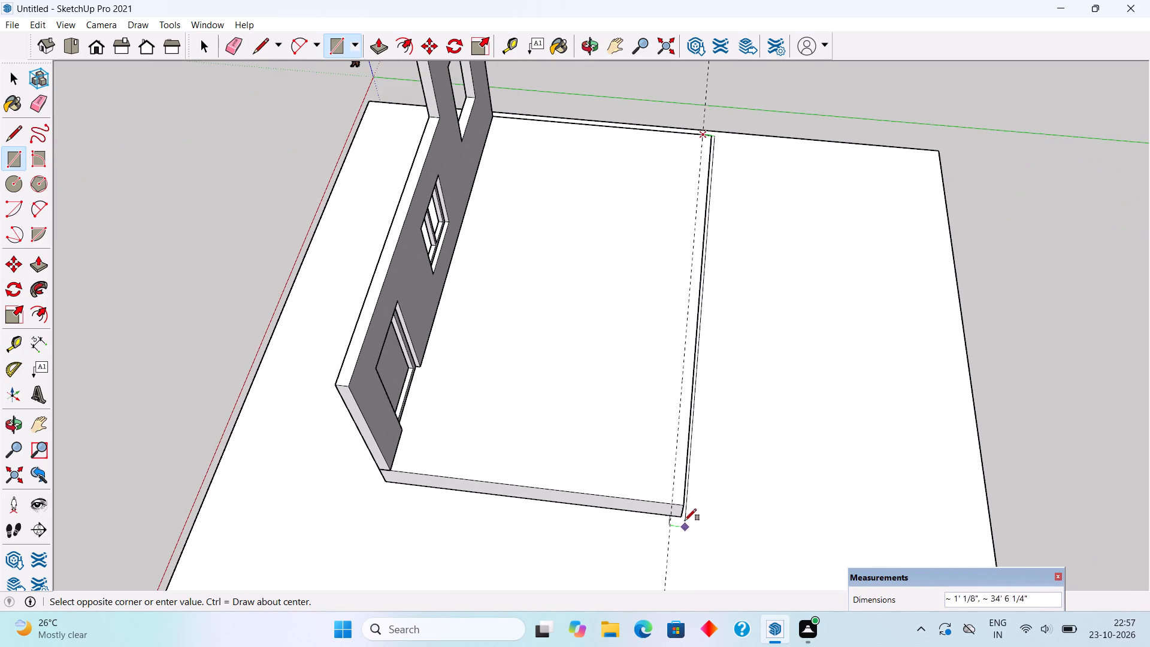
pyautogui.click(682, 506)
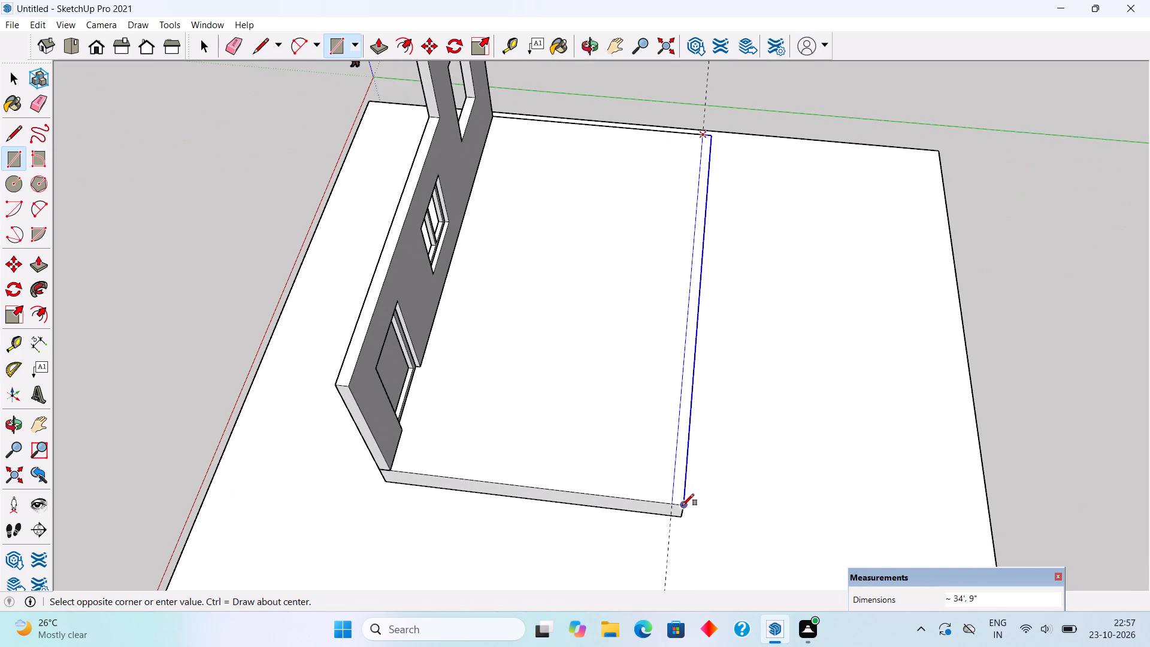
# Pull the rear strip up 11' to form the back wall and make the whole wall a group.
pyautogui.press('p')
pyautogui.click(678, 497)
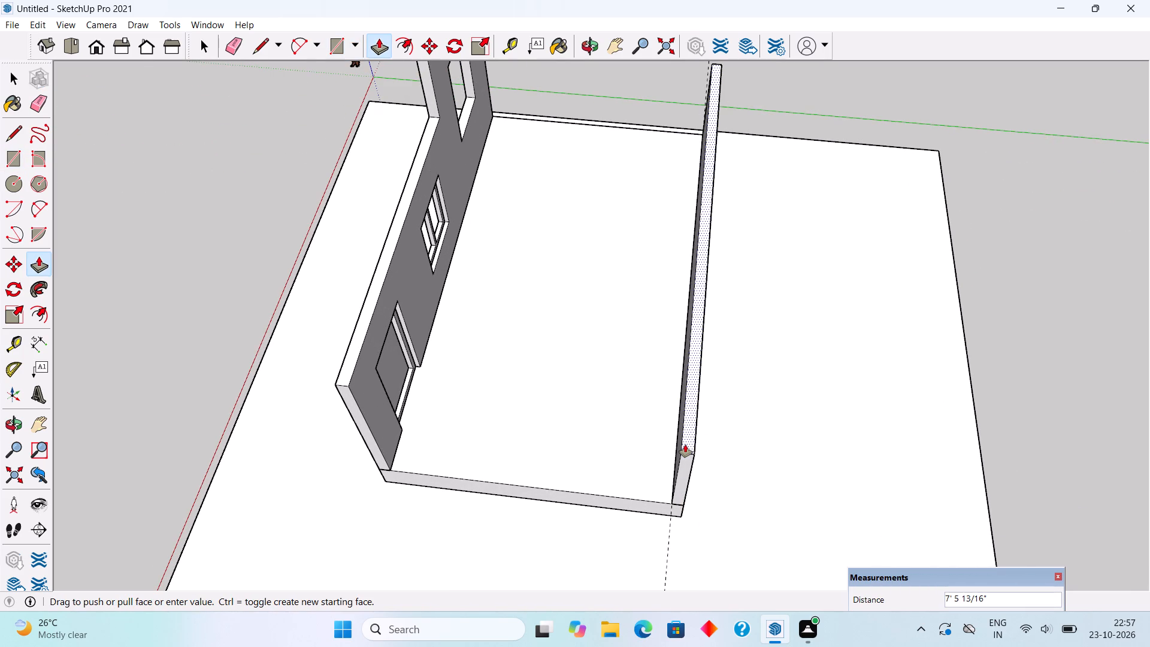
pyautogui.write("11'")
pyautogui.press('Return')
pyautogui.press('space')
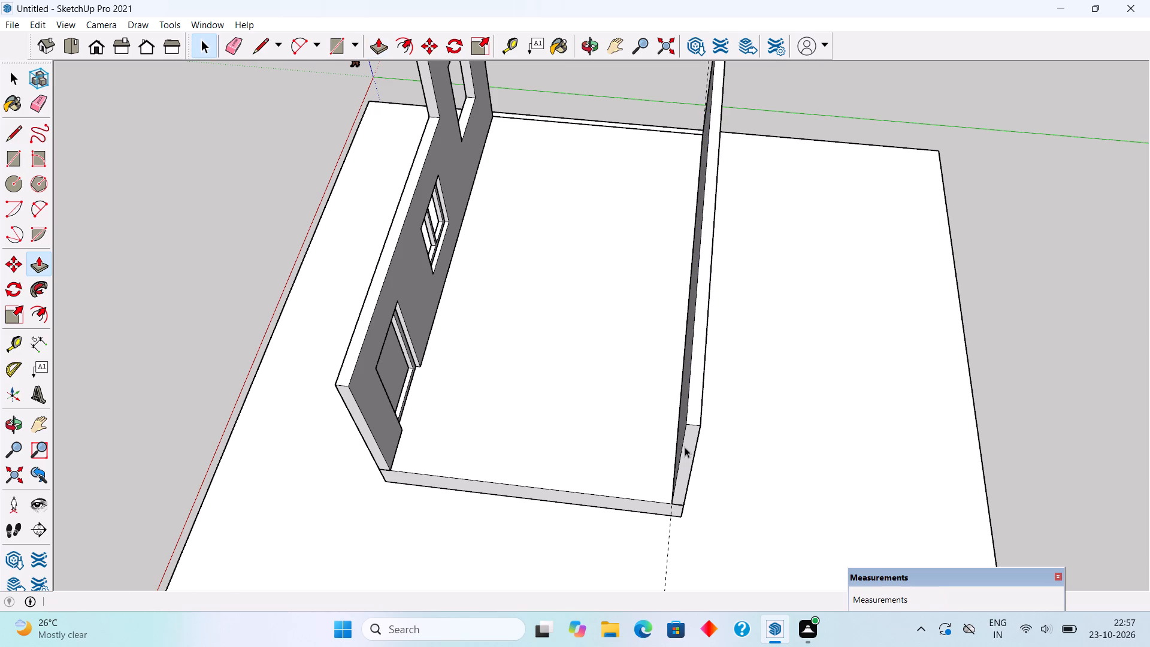
pyautogui.tripleClick(684, 448)
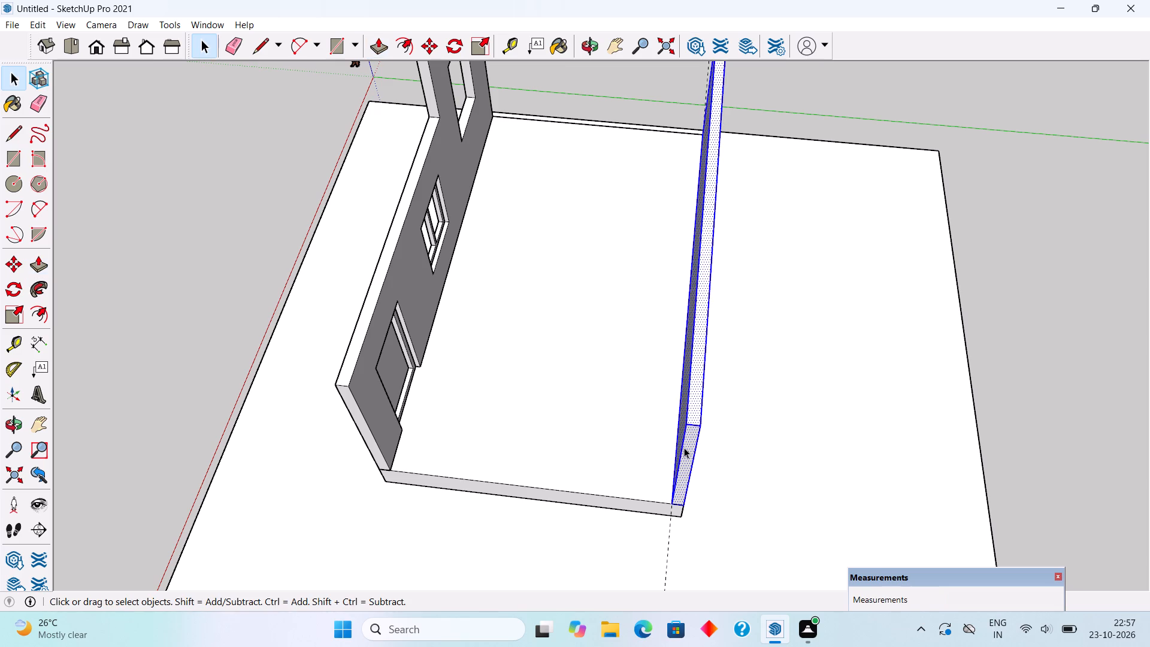
pyautogui.rightClick(684, 448)
pyautogui.click(723, 343)
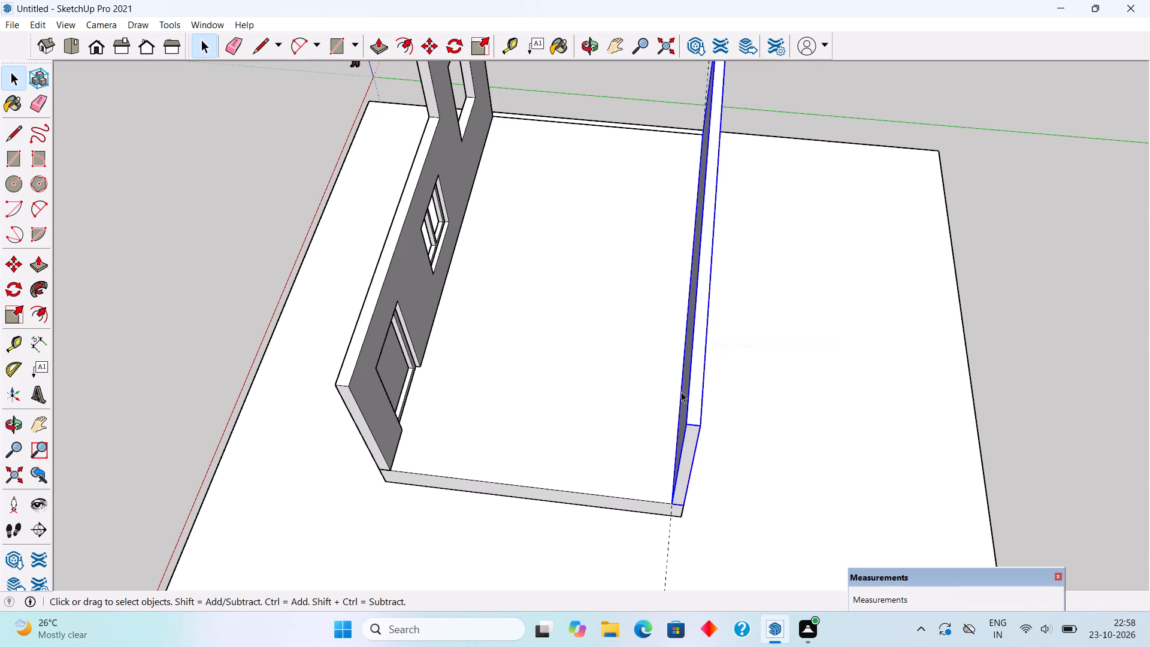
# Place a guide 9" inside the plinth's short edge at the door end.
pyautogui.press('t')
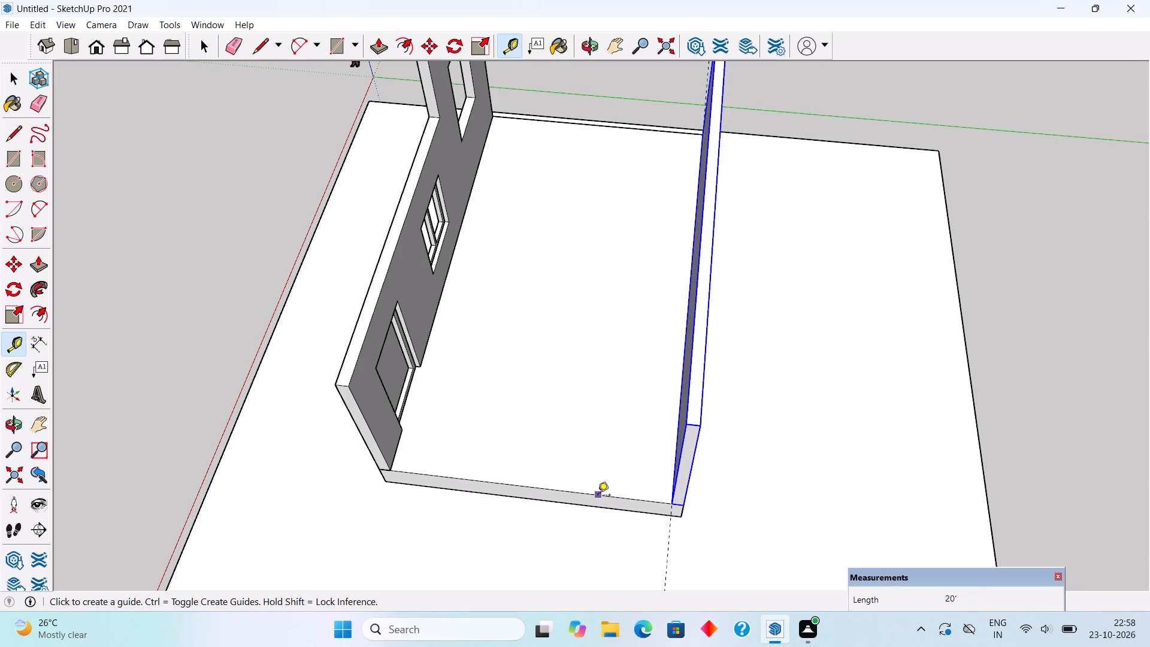
pyautogui.click(598, 496)
pyautogui.write('9"')
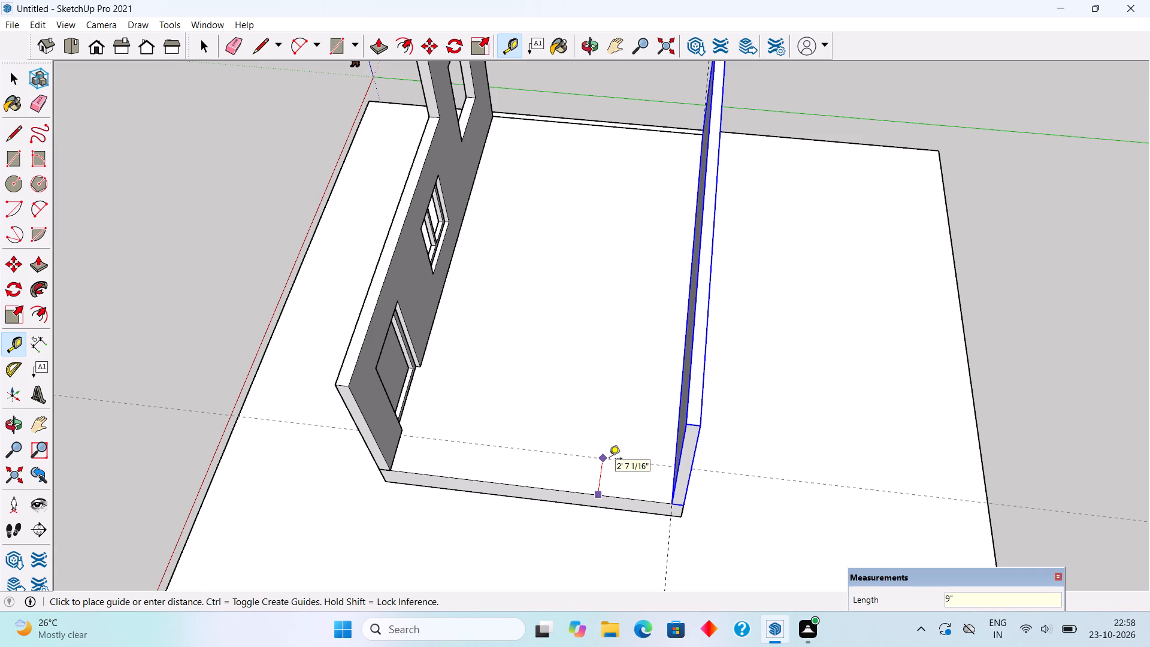
pyautogui.press('Return')
# Draw a 9" wide rectangle along the door-end plinth edge, spanning from the front wall to the back wall.
pyautogui.press('r')
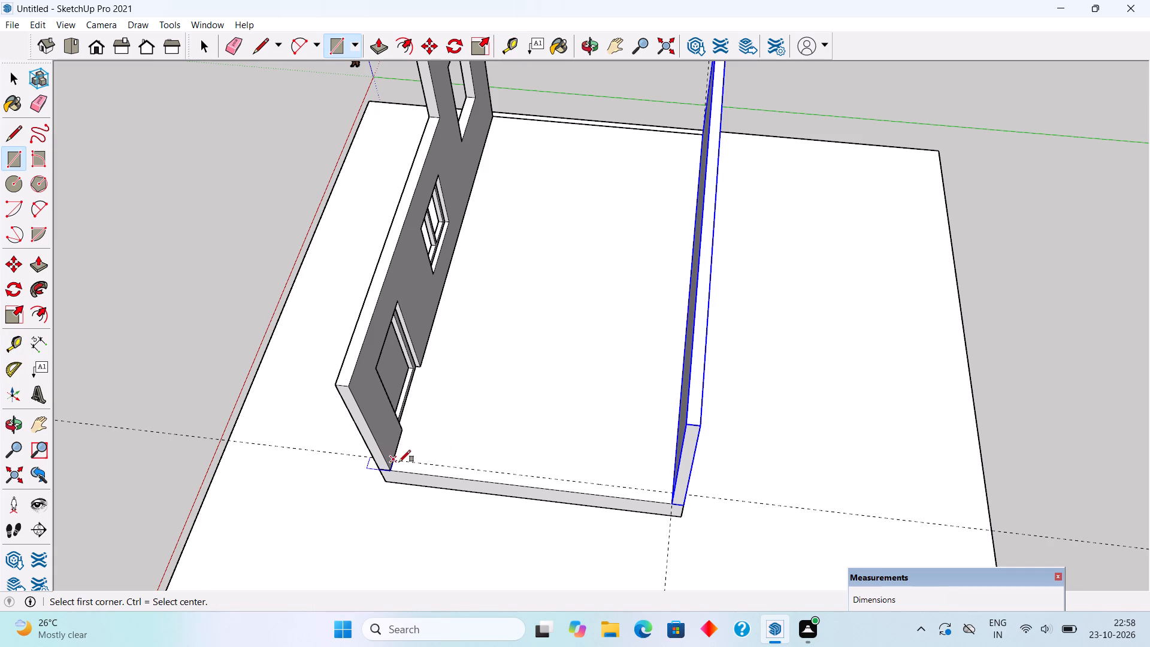
pyautogui.click(392, 459)
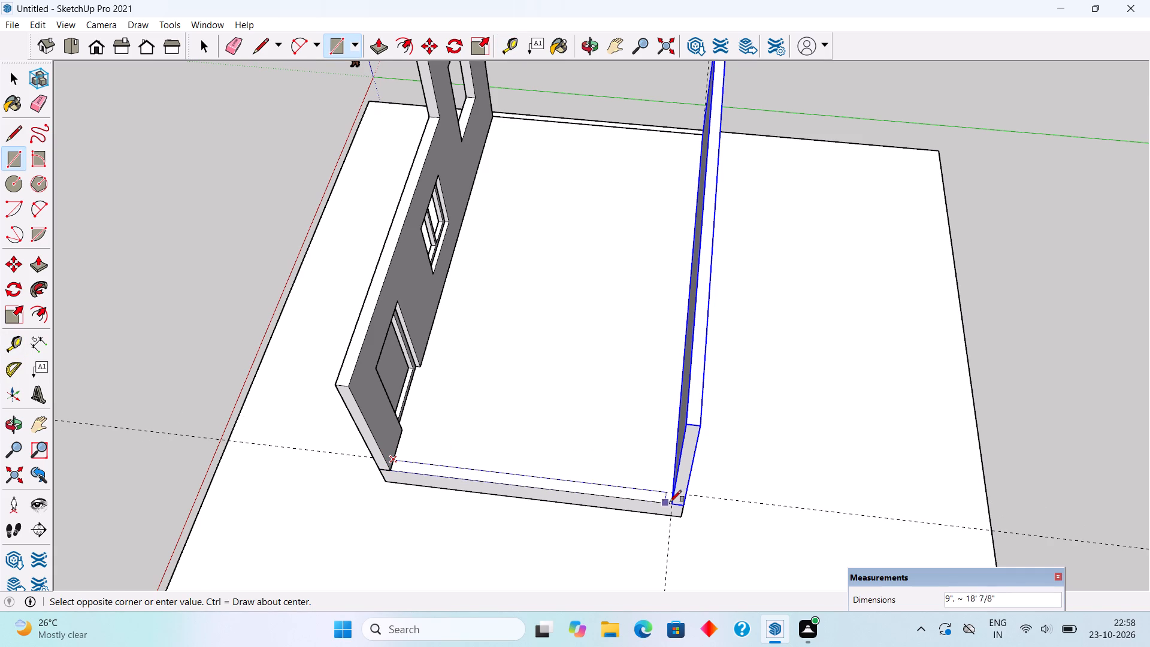
pyautogui.click(675, 502)
# Pull the door-end strip up level with the top of the back wall and make the whole side wall a group.
pyautogui.press('p')
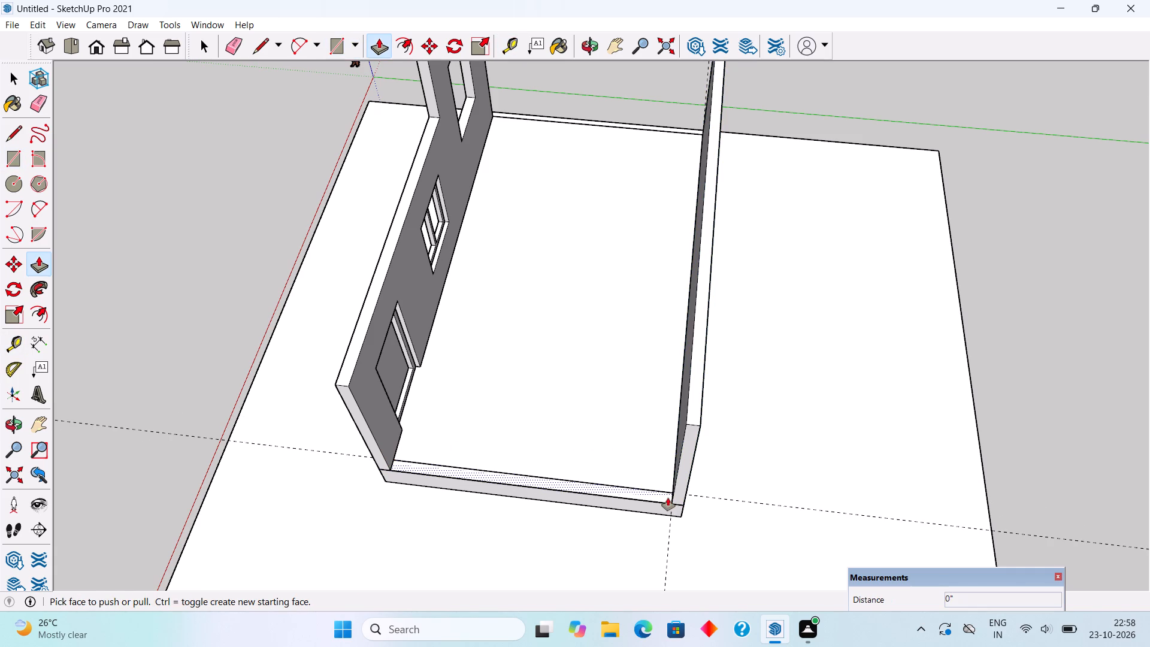
pyautogui.click(668, 498)
pyautogui.click(703, 422)
pyautogui.press('space')
pyautogui.press('space')
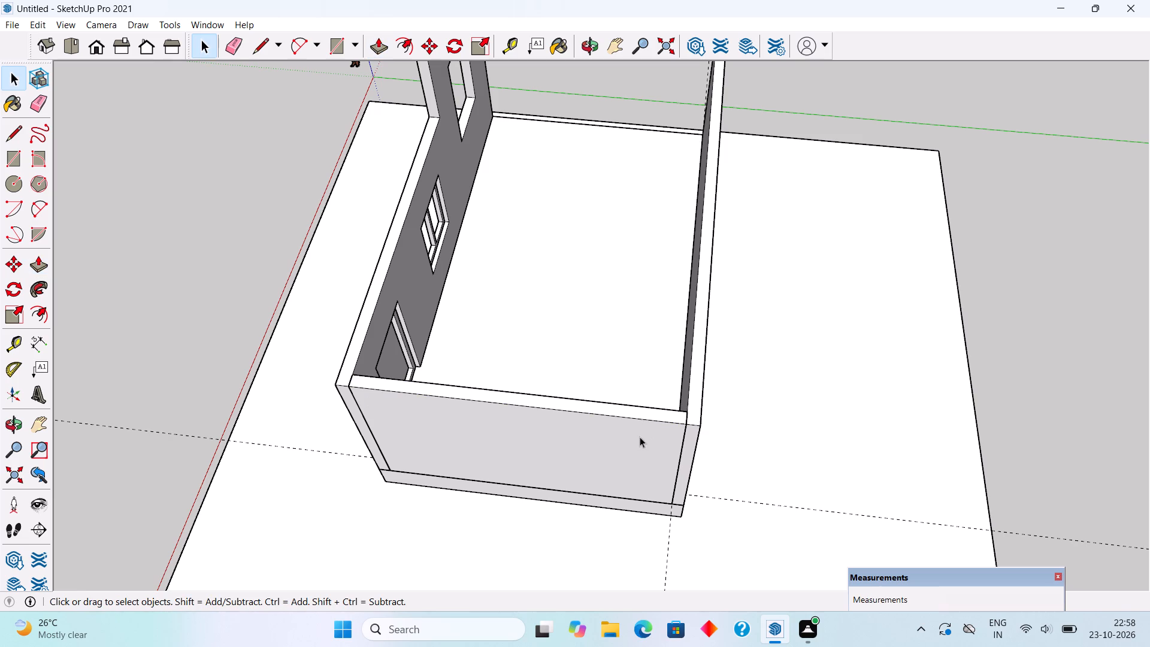
pyautogui.tripleClick(640, 437)
pyautogui.rightClick(640, 437)
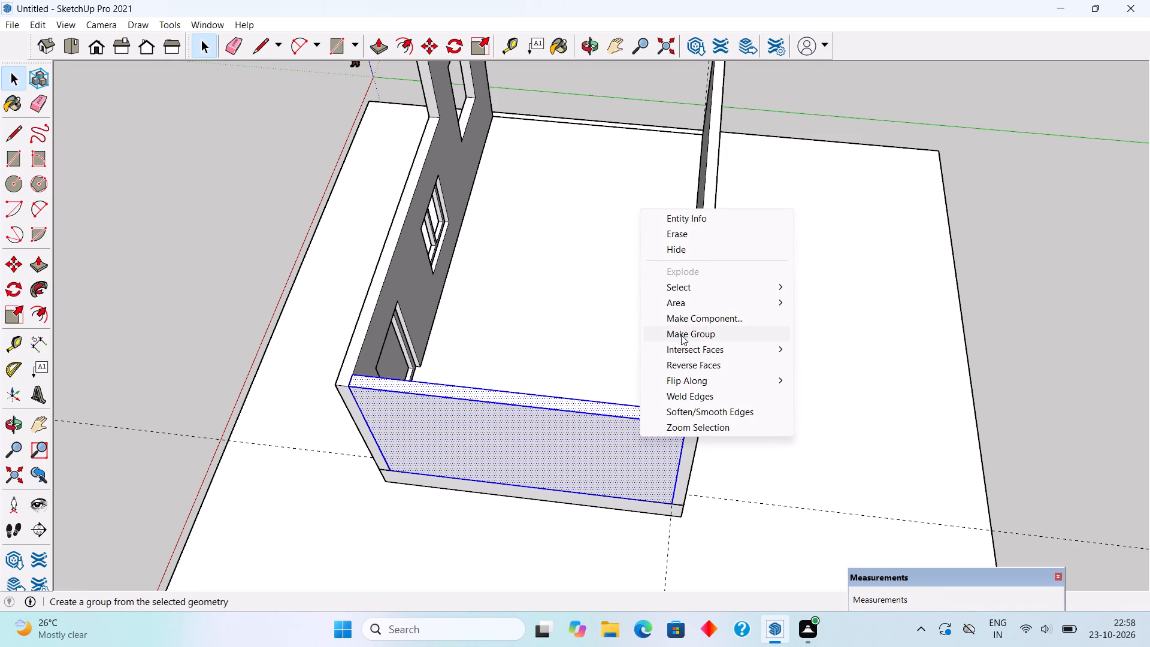
pyautogui.click(681, 335)
# Place a guide 9" inside the plinth's short edge at the end opposite the door.
pyautogui.scroll(-4, 247, 368)
pyautogui.moveTo(779, 410); pyautogui.dragTo(171, 363, button='middle')
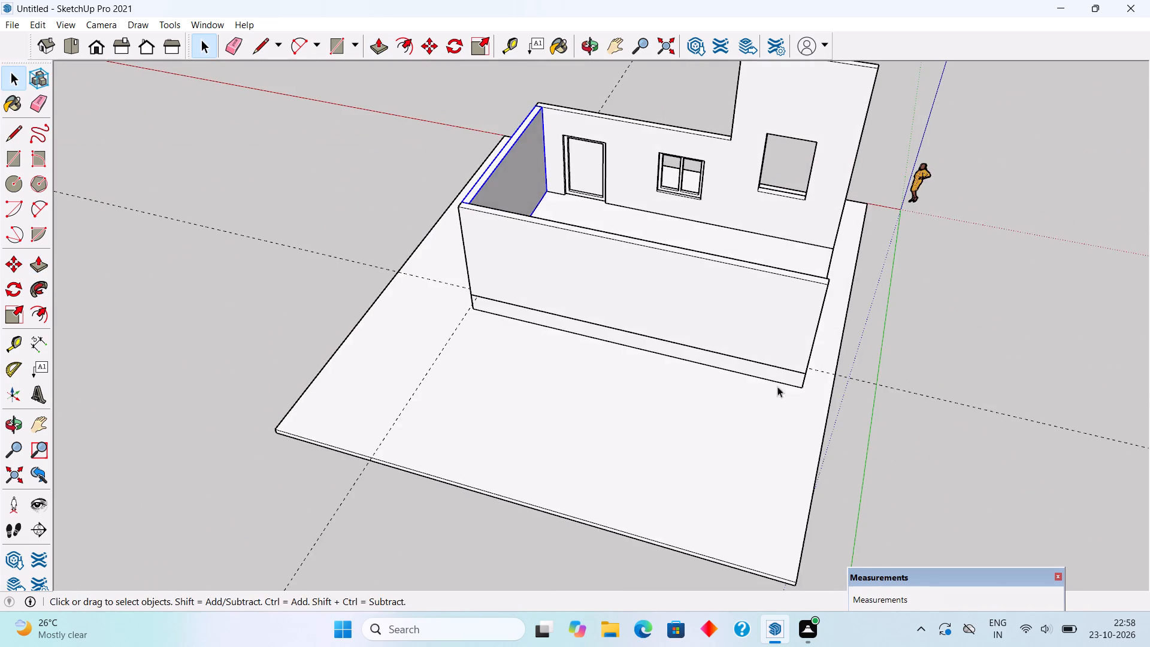
pyautogui.moveTo(776, 385); pyautogui.dragTo(303, 395, button='middle')
pyautogui.scroll(4, 680, 451)
pyautogui.press('t')
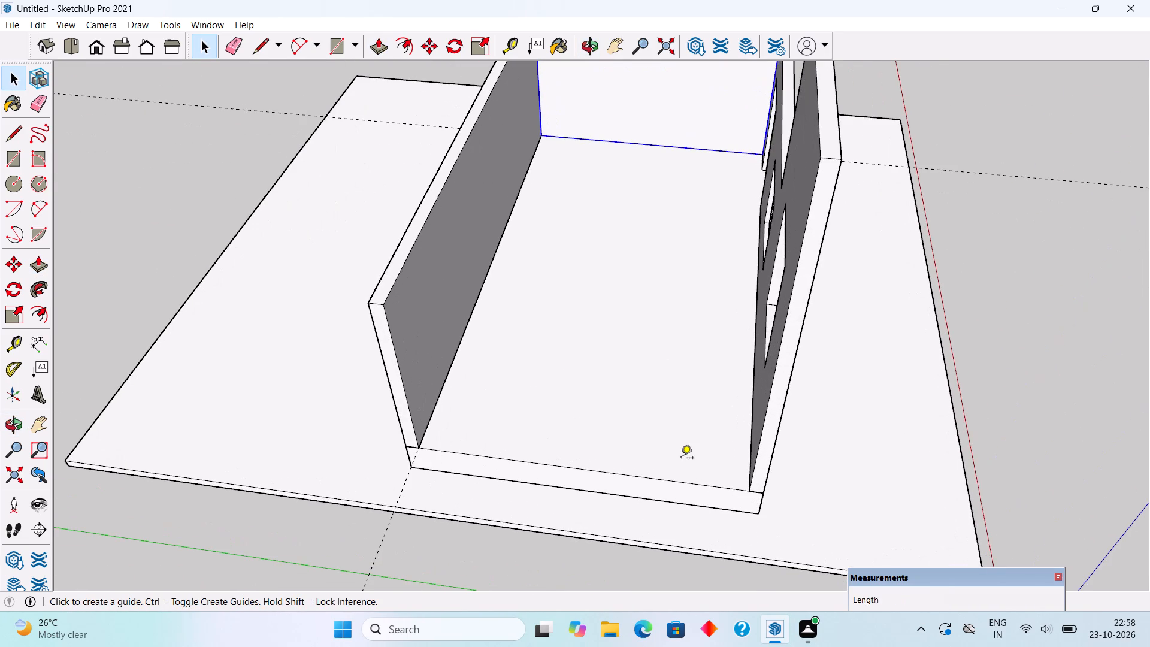
pyautogui.click(680, 481)
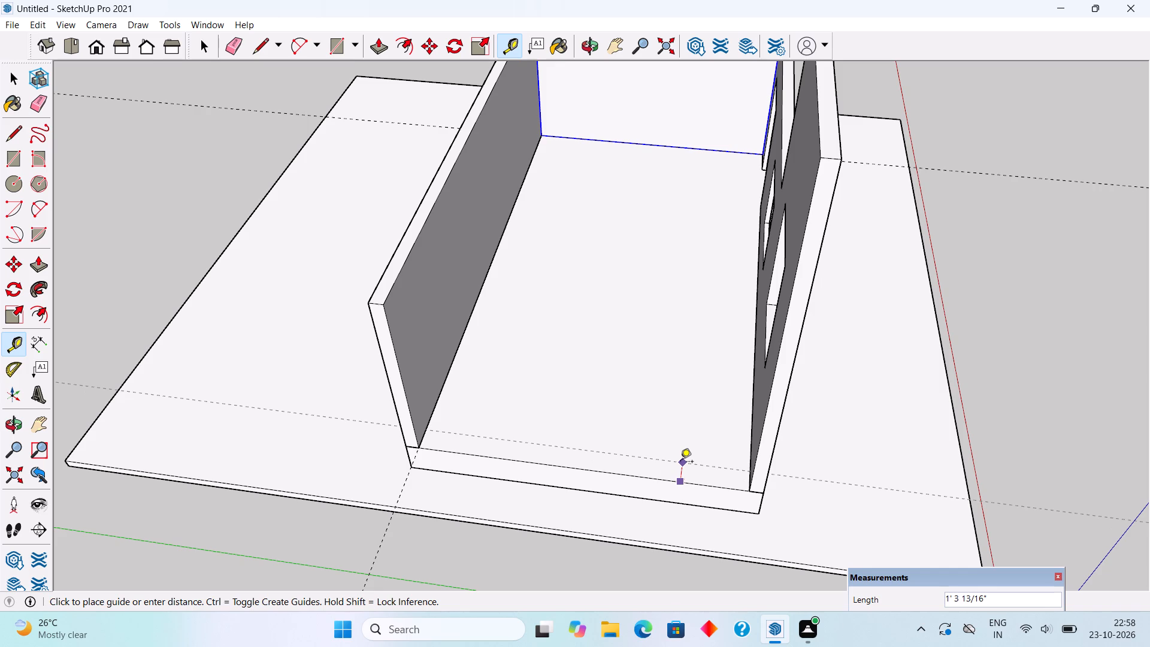
pyautogui.write('9"')
pyautogui.press('Return')
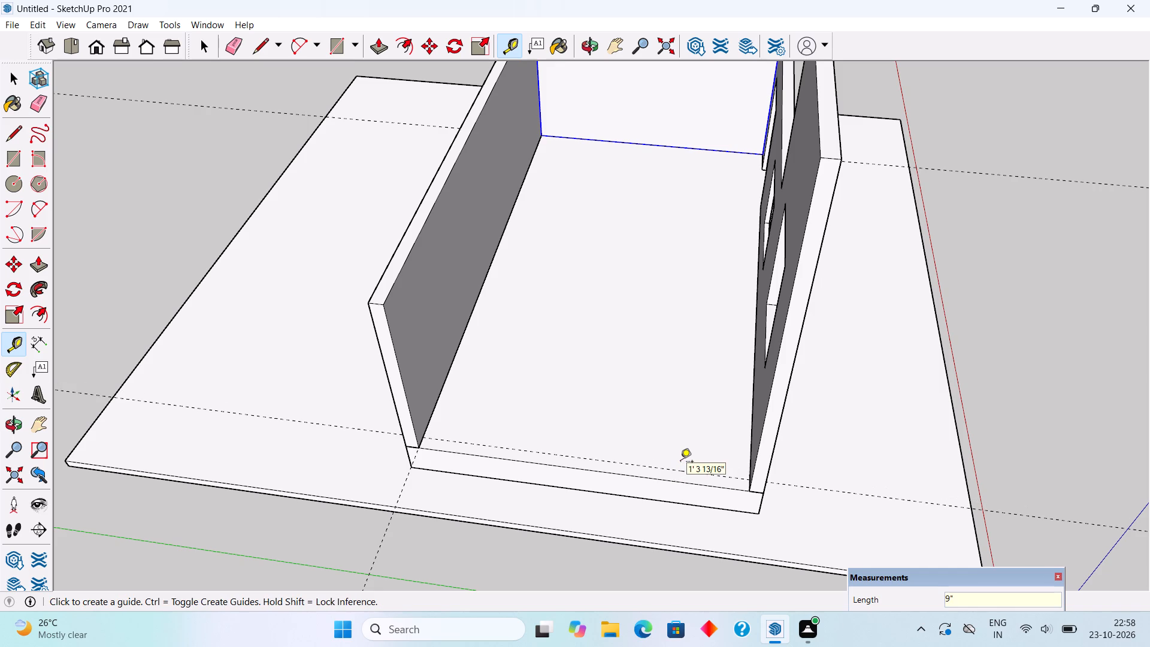
# Draw a 9" by 18' 6" rectangle between the guide and that short plinth edge, from back wall to front wall.
pyautogui.press('r')
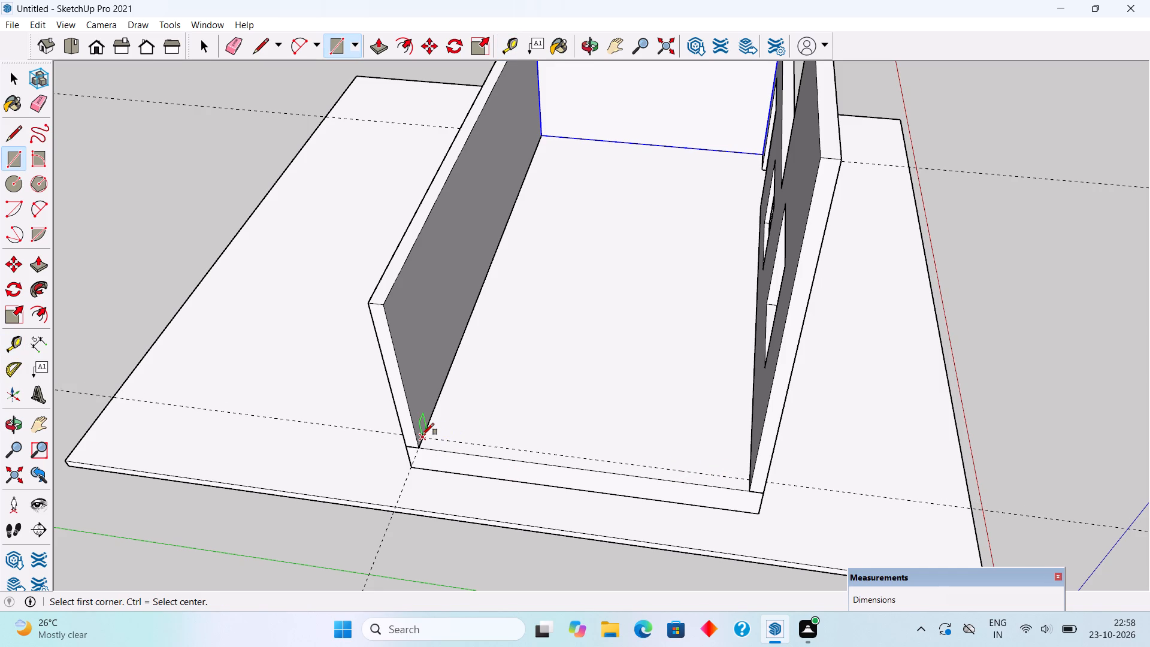
pyautogui.click(422, 435)
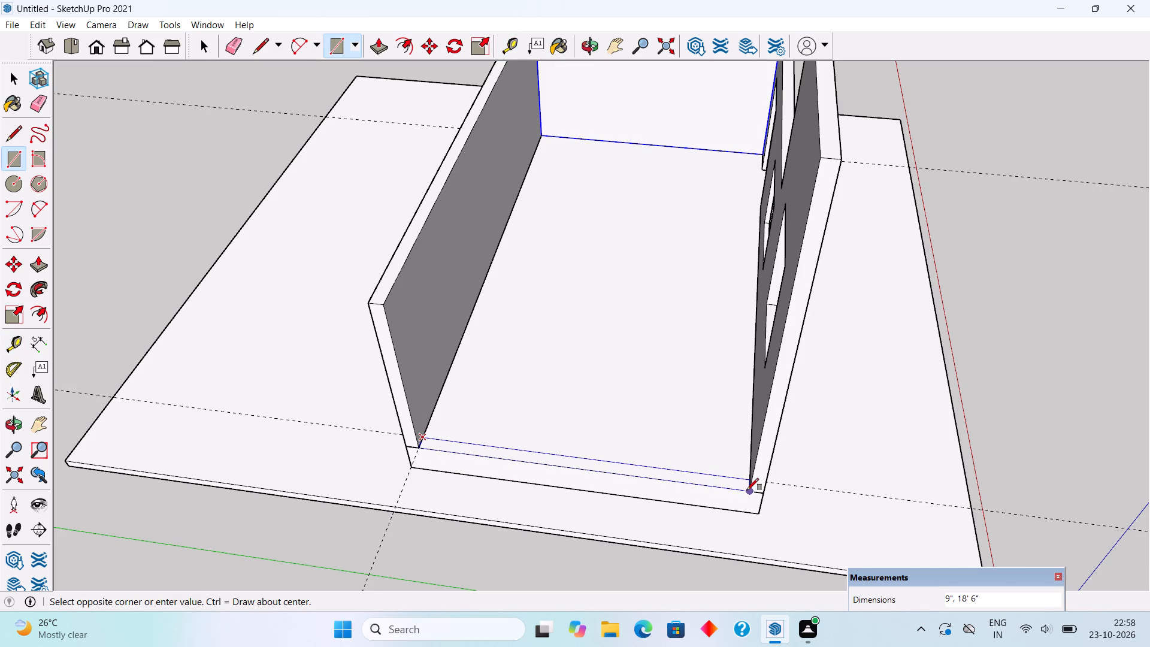
pyautogui.click(747, 490)
# Pull this strip up 11' to form the second side wall and make the whole wall a group.
pyautogui.press('p')
pyautogui.click(746, 486)
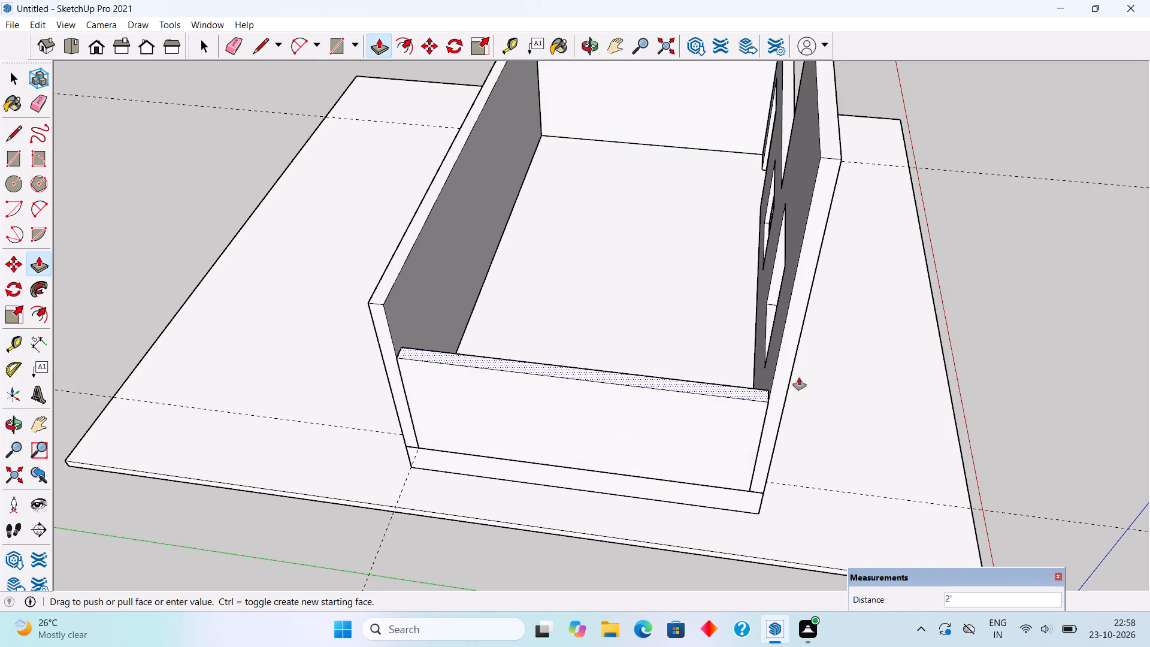
pyautogui.click(377, 302)
pyautogui.press('space')
pyautogui.tripleClick(589, 335)
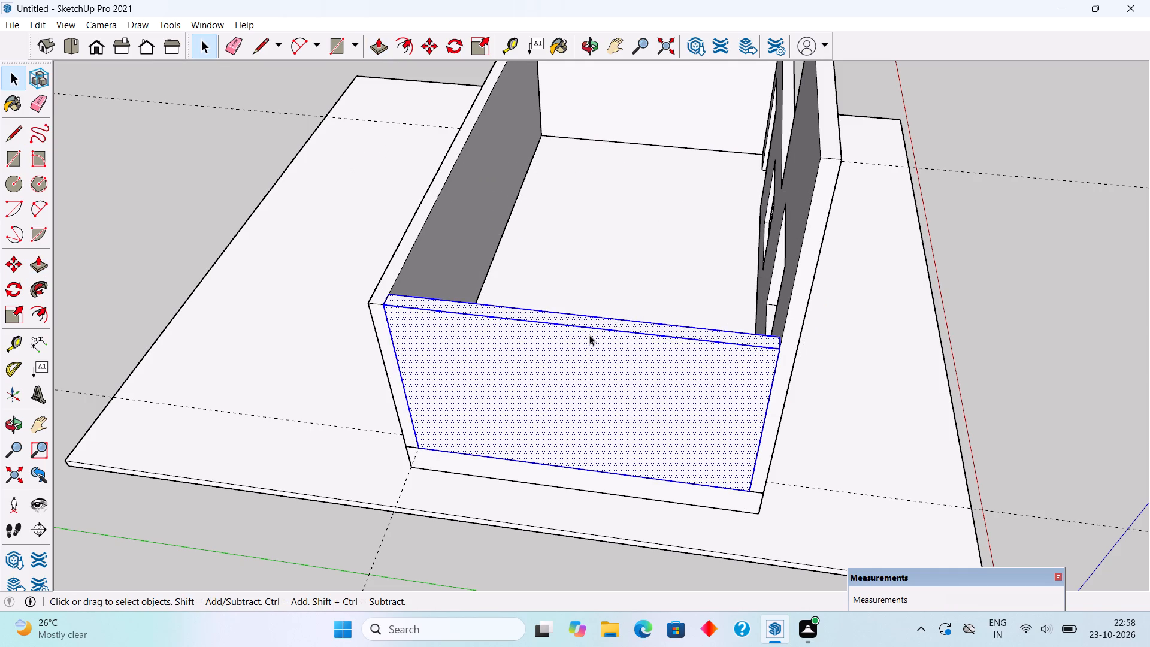
pyautogui.rightClick(589, 335)
pyautogui.click(638, 453)
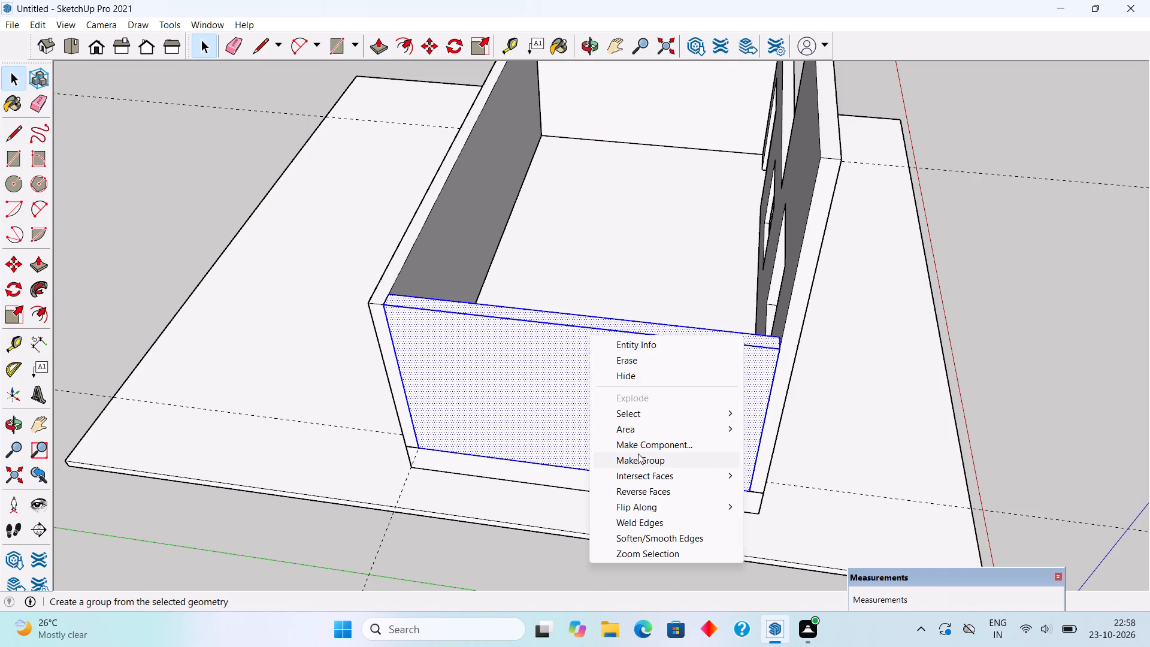
pyautogui.click(1066, 382)
# Draw a roof rectangle across the wall tops, from the outer front corner at the door end to the diagonally opposite outer back corner.
pyautogui.moveTo(782, 344); pyautogui.dragTo(954, 415, button='middle')
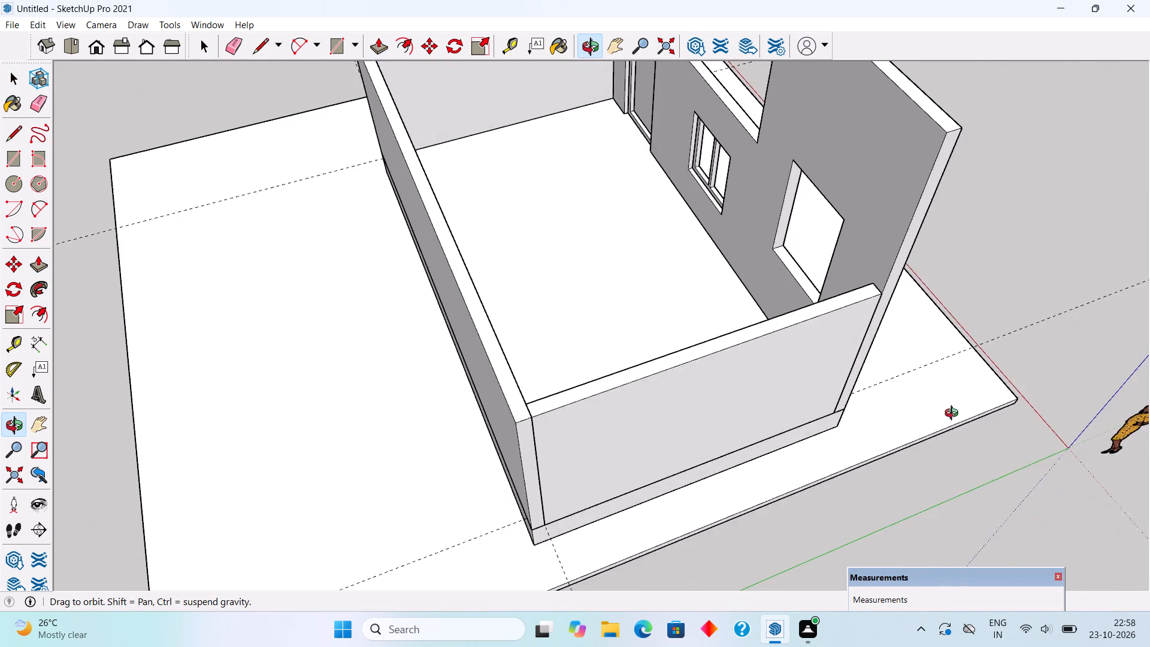
pyautogui.moveTo(954, 415); pyautogui.dragTo(952, 422, button='middle')
pyautogui.scroll(-3, 951, 423)
pyautogui.scroll(-3, 750, 365)
pyautogui.moveTo(773, 384); pyautogui.dragTo(880, 395, button='middle')
pyautogui.scroll(-2, 881, 395)
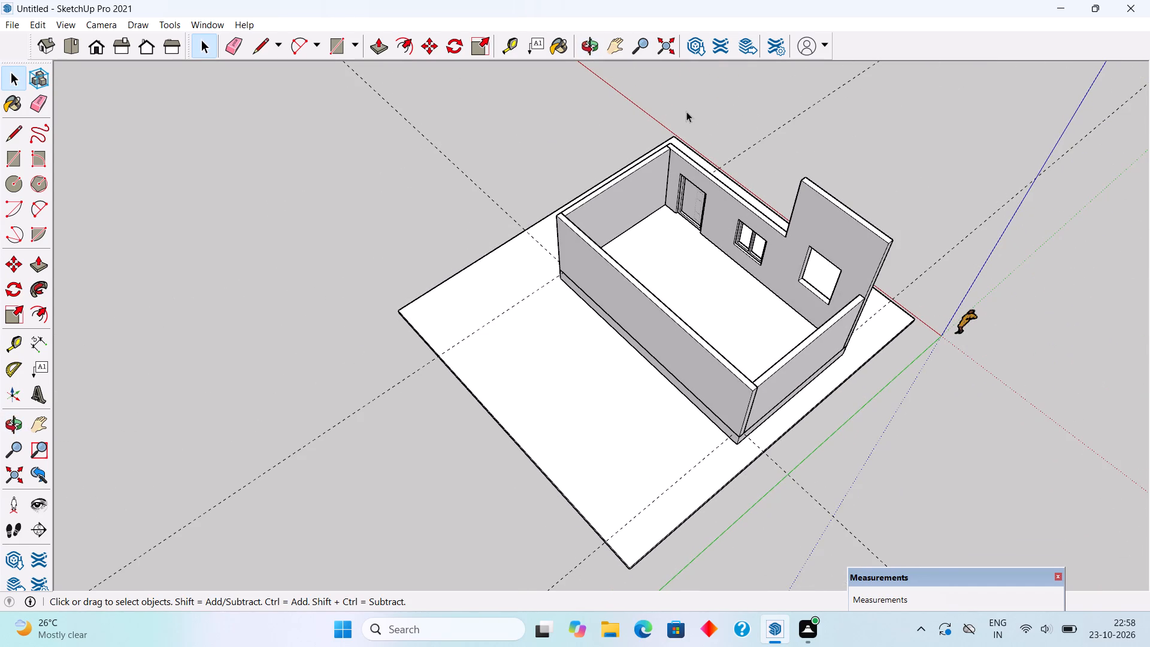
pyautogui.scroll(6, 686, 110)
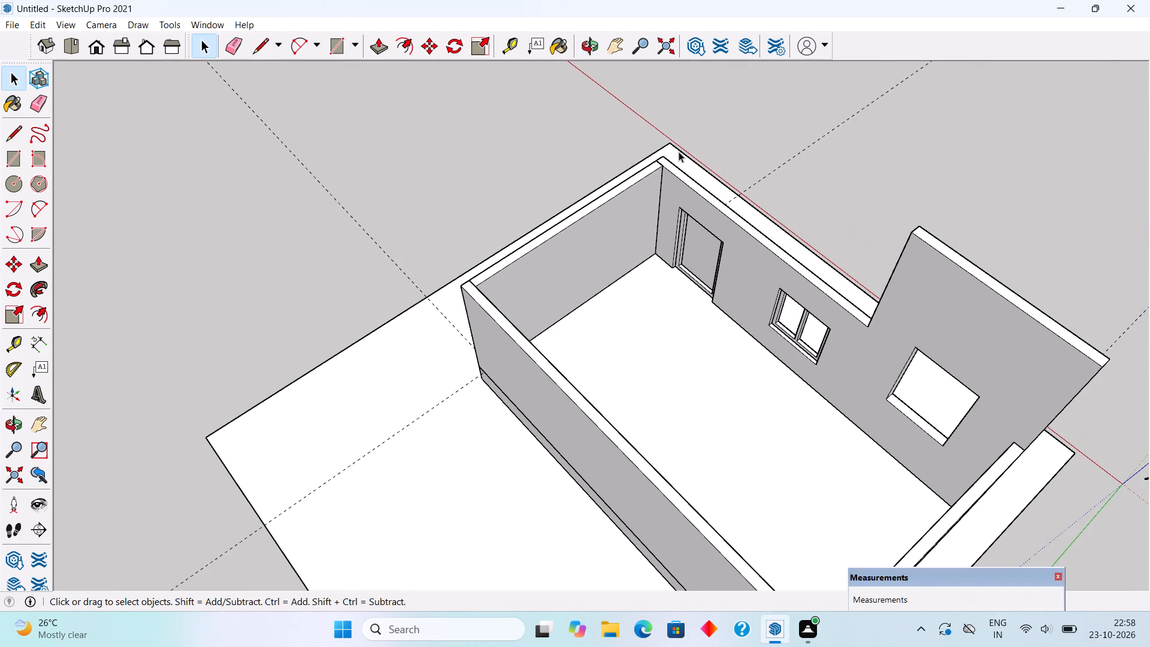
pyautogui.press('r')
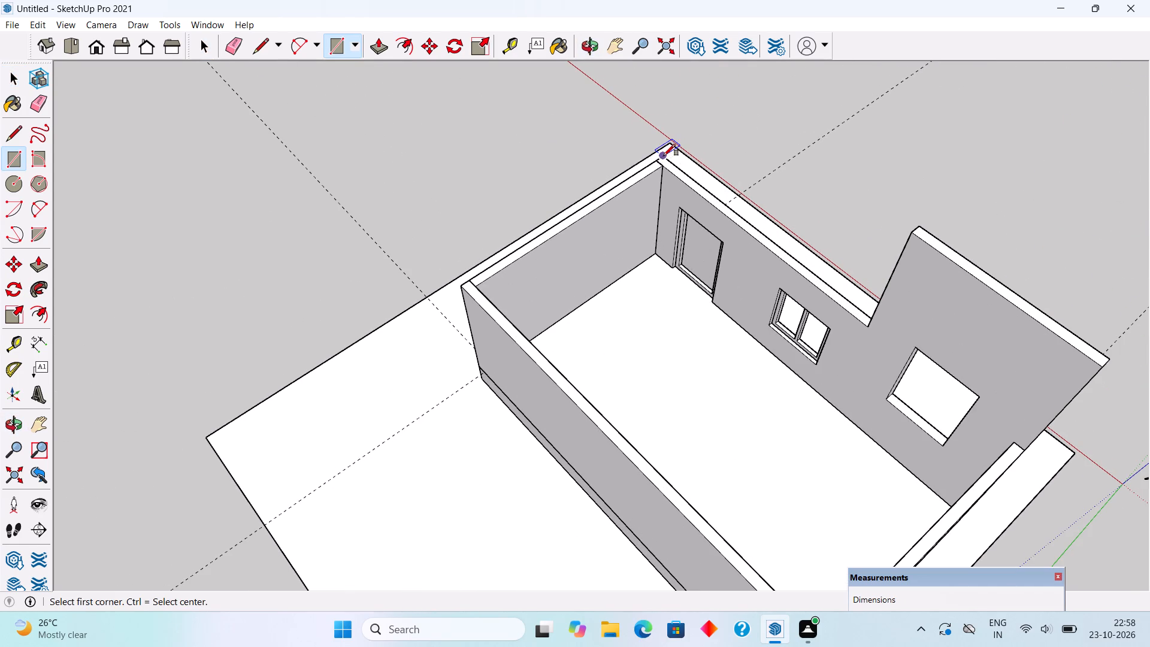
pyautogui.click(664, 155)
pyautogui.scroll(-5, 670, 216)
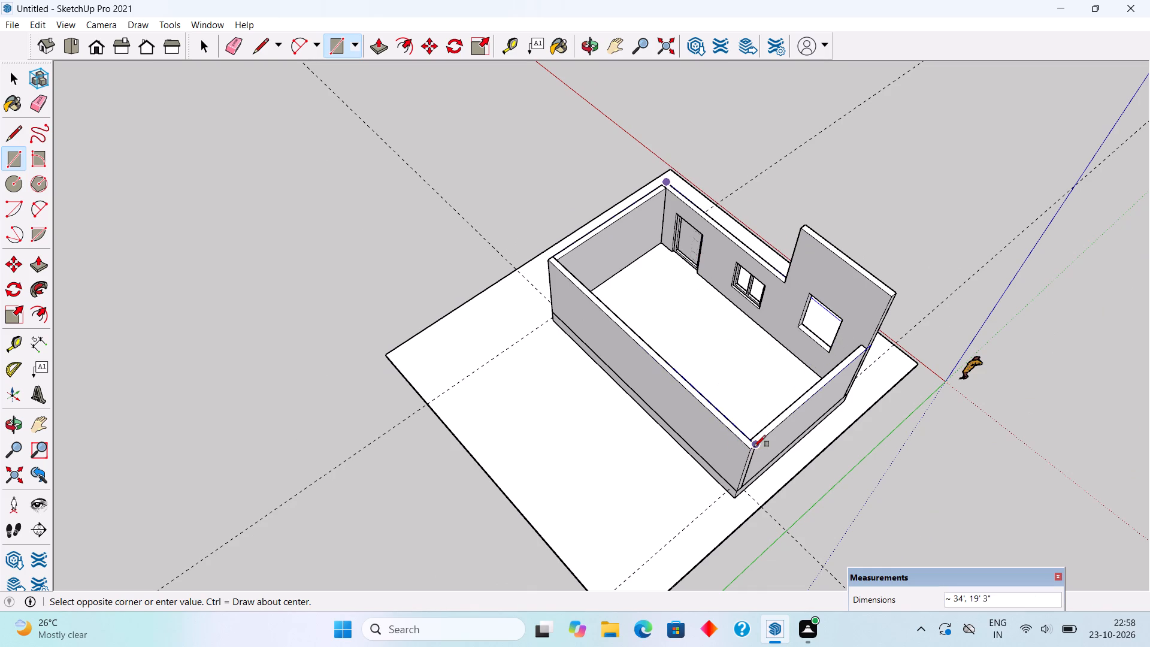
pyautogui.click(751, 451)
# Pull the roof rectangle up 6" and make the whole roof slab a group.
pyautogui.press('p')
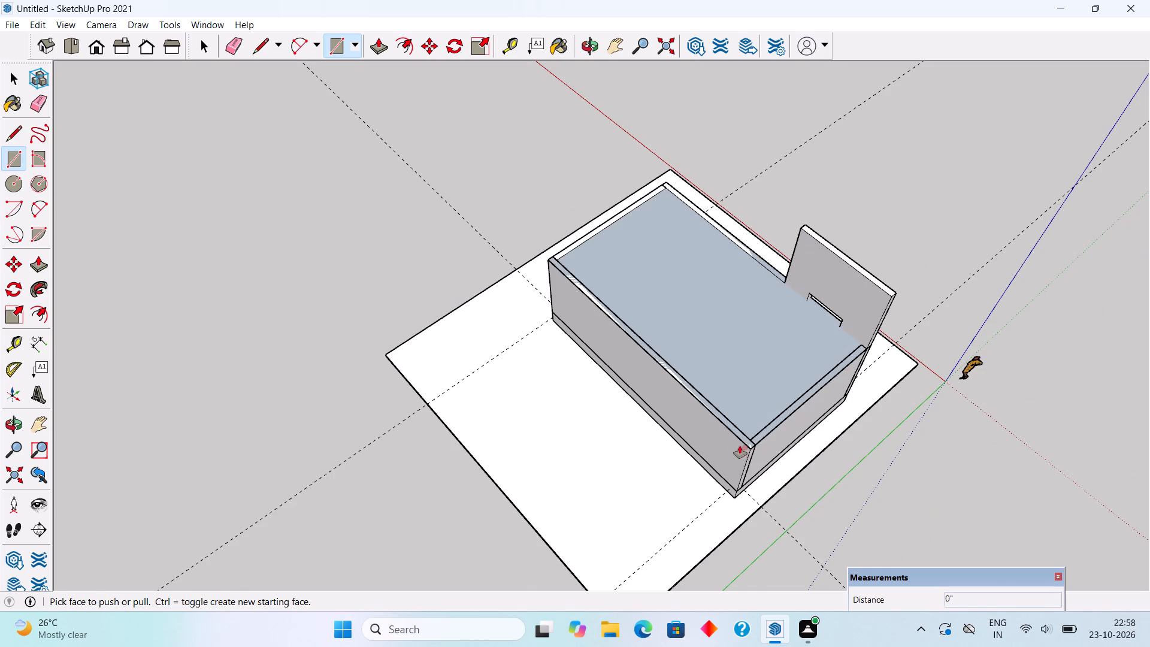
pyautogui.click(745, 428)
pyautogui.write('6"')
pyautogui.press('Return')
pyautogui.press('space')
pyautogui.tripleClick(747, 416)
pyautogui.rightClick(747, 416)
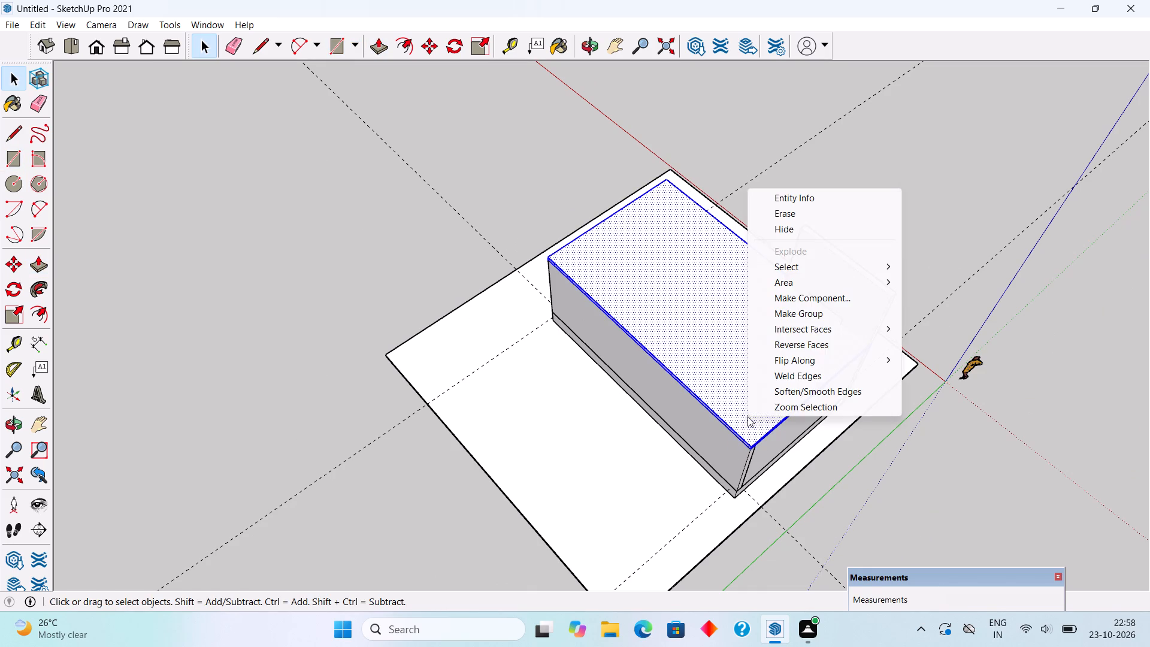
pyautogui.click(785, 320)
pyautogui.click(885, 249)
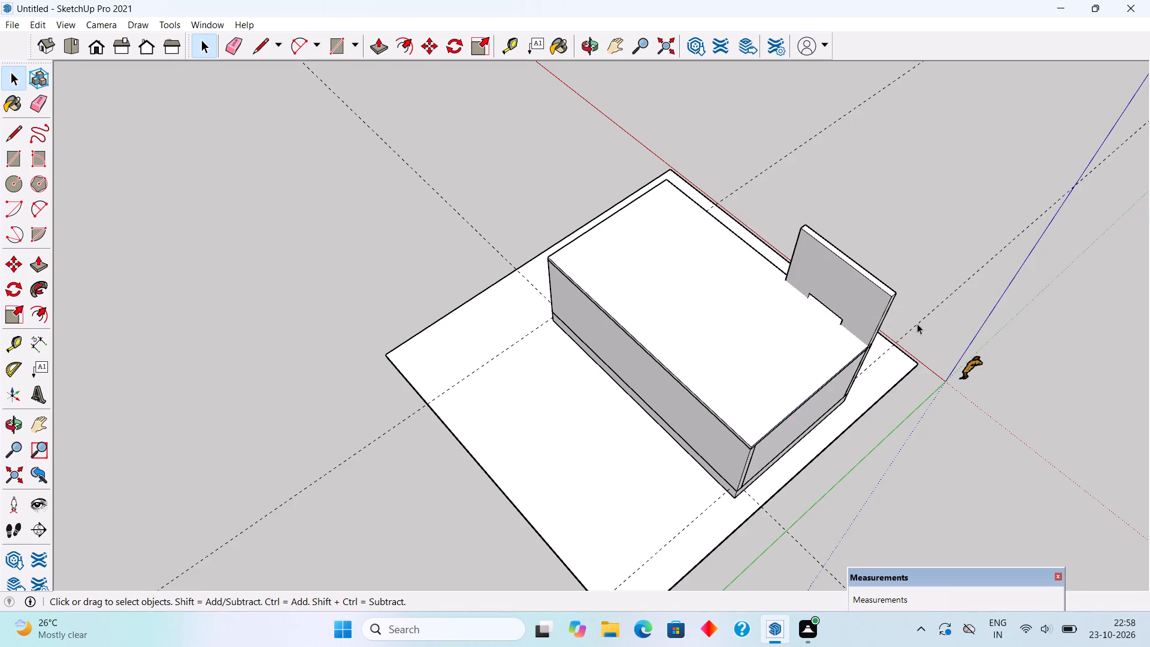
# Open the roof slab group for editing at its front edge beside the raised front wall section.
pyautogui.moveTo(892, 334); pyautogui.dragTo(350, 226, button='middle')
pyautogui.moveTo(646, 415); pyautogui.dragTo(512, 312, button='middle')
pyautogui.scroll(3, 523, 376)
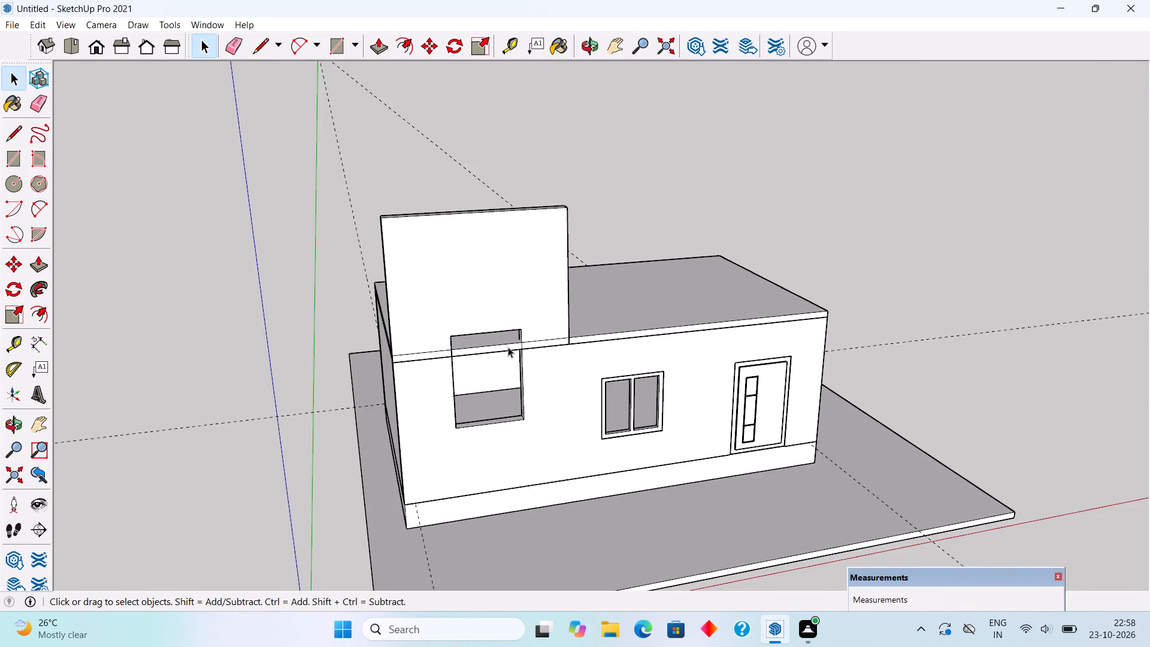
pyautogui.scroll(3, 506, 347)
pyautogui.moveTo(520, 353); pyautogui.dragTo(251, 309, button='middle')
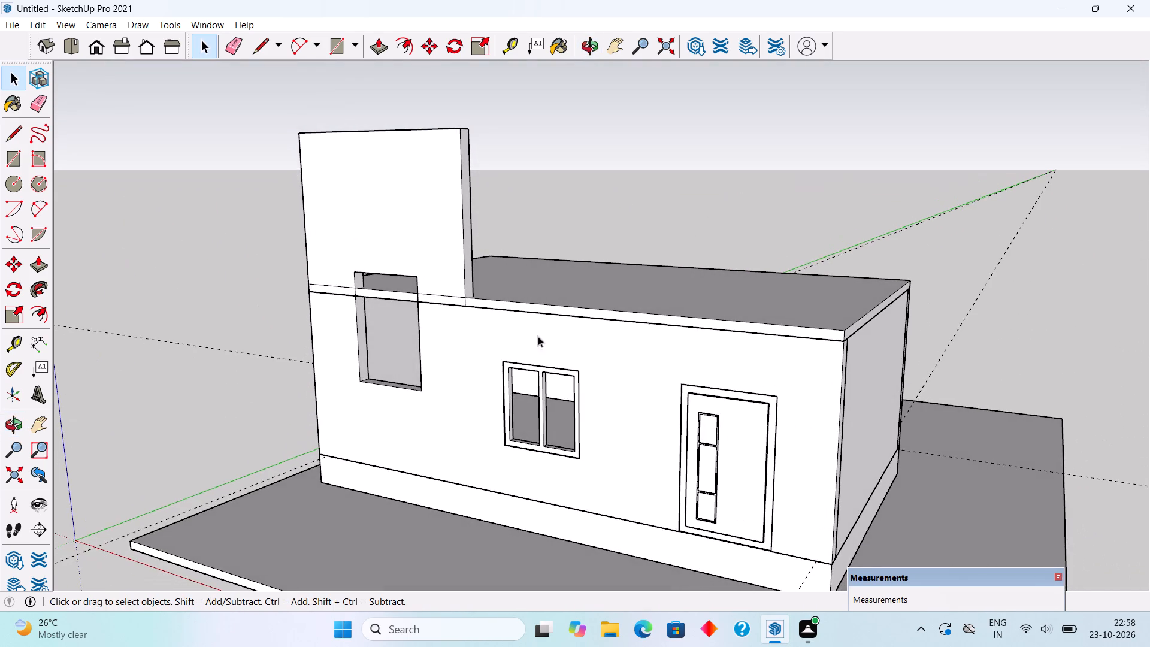
pyautogui.scroll(7, 533, 303)
pyautogui.tripleClick(428, 296)
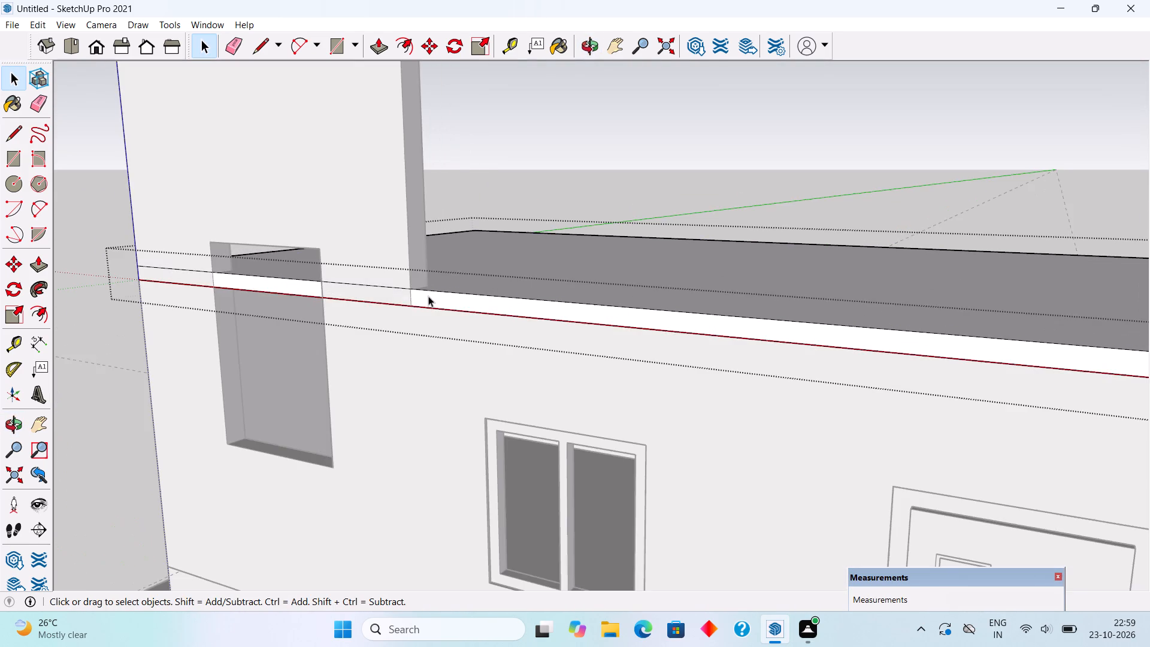
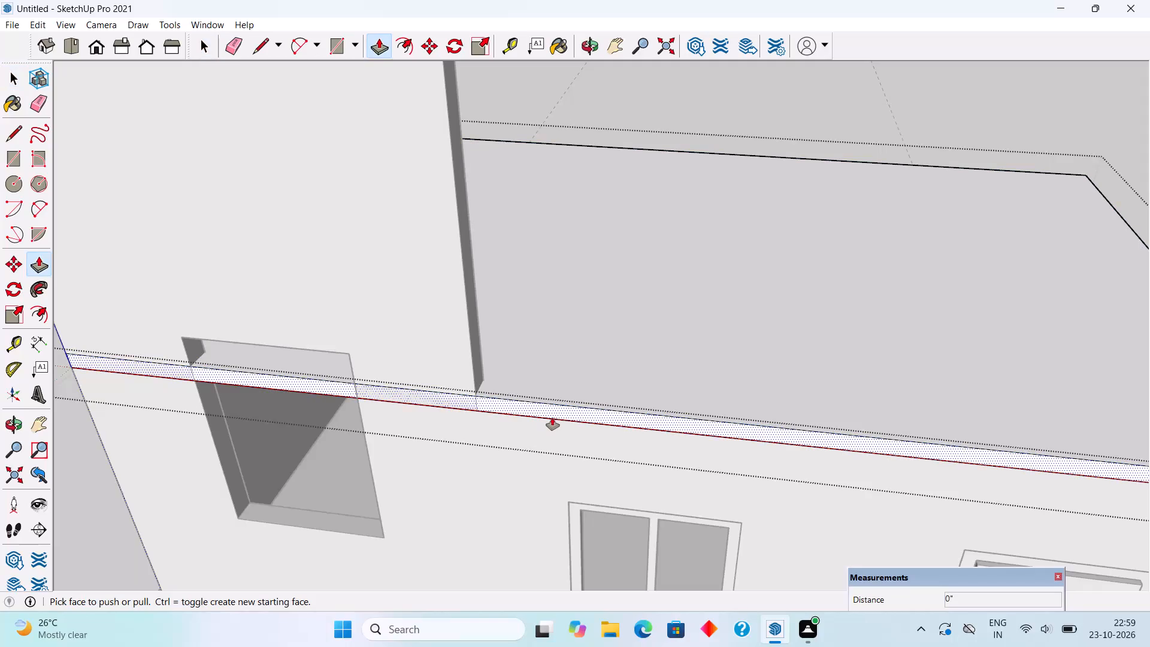
# Push the roof slab's front face back 9" to the inner side of the front wall.
pyautogui.click(552, 418)
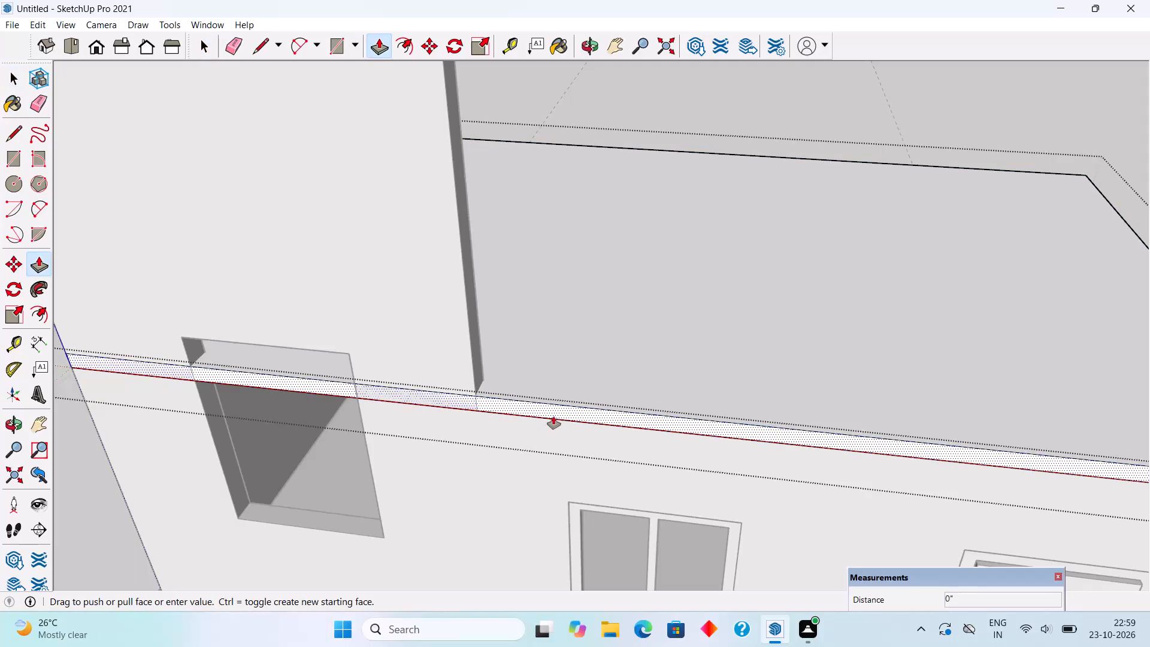
pyautogui.click(581, 404)
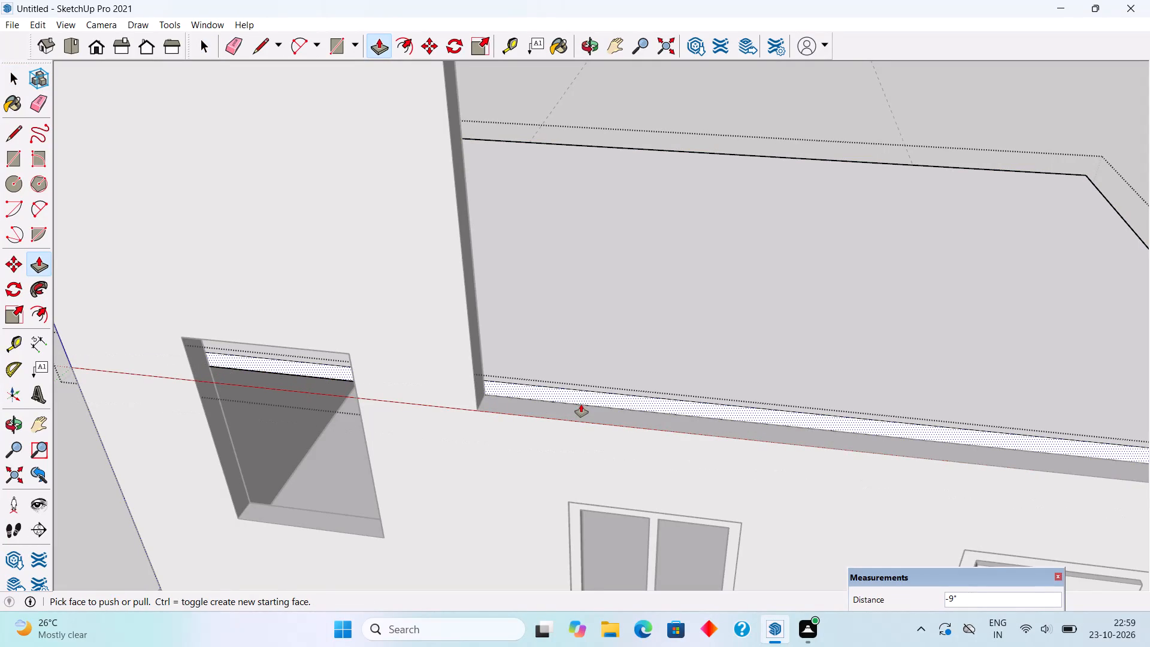
pyautogui.press('space')
# Split the slab's front face with a 6" vertical line at the raised wall's edge and pull the part over the lower wall forward 9".
pyautogui.scroll(4, 489, 382)
pyautogui.tripleClick(491, 389)
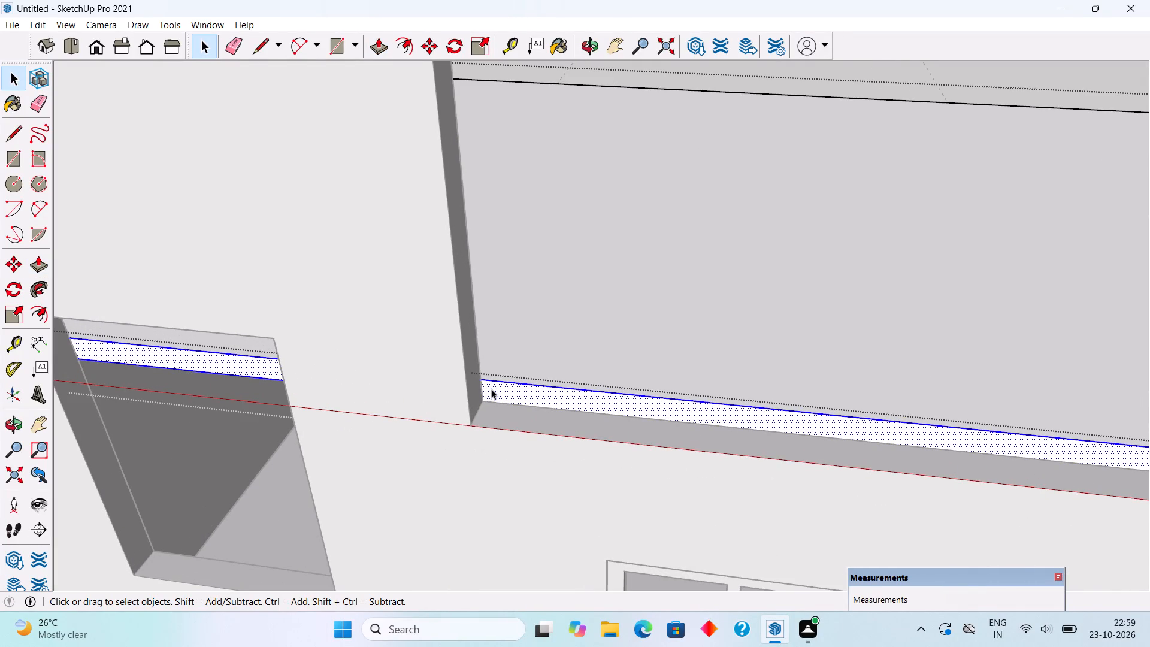
pyautogui.moveTo(506, 412); pyautogui.dragTo(516, 359, button='middle')
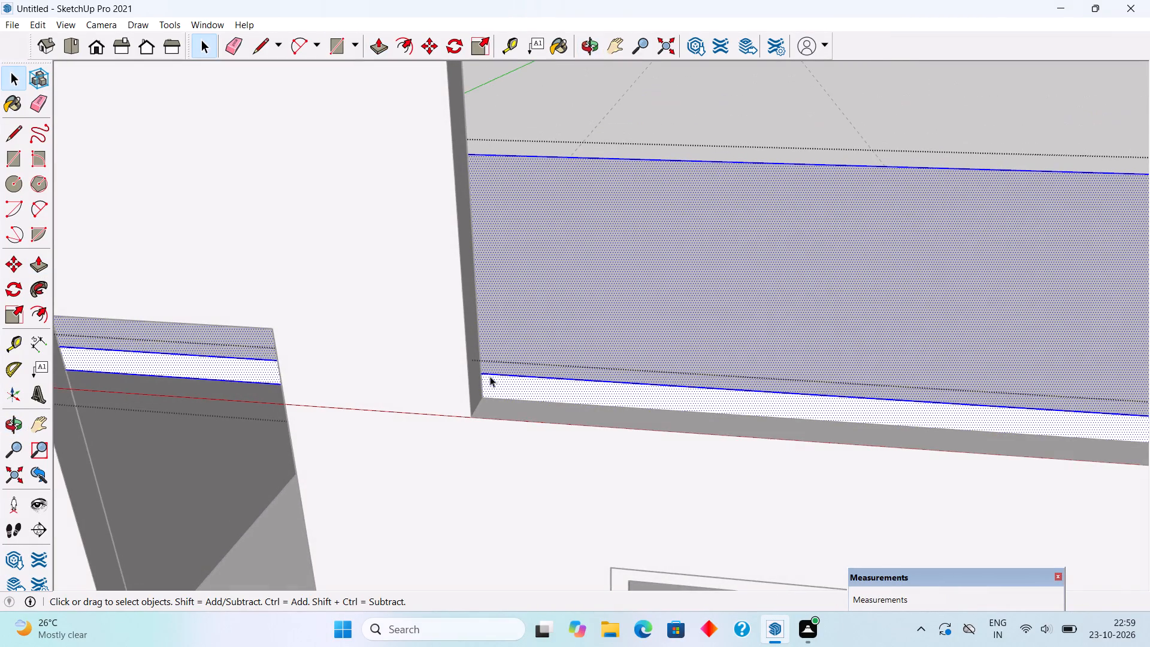
pyautogui.scroll(6, 488, 378)
pyautogui.press('l')
pyautogui.scroll(1, 479, 368)
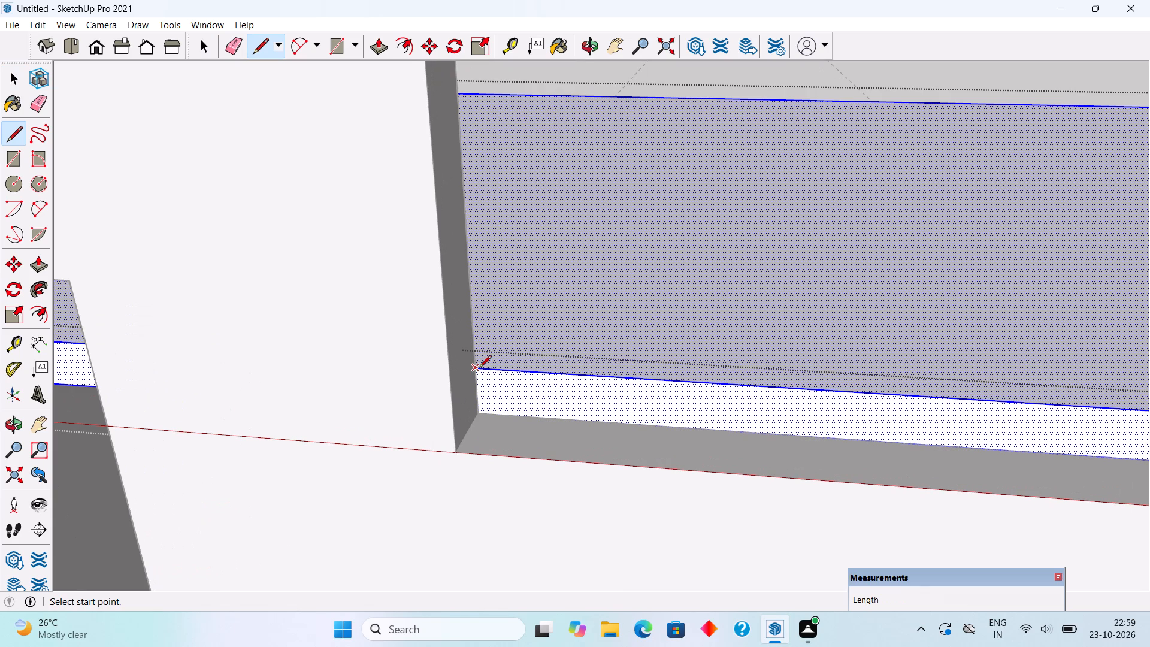
pyautogui.click(479, 368)
pyautogui.click(483, 419)
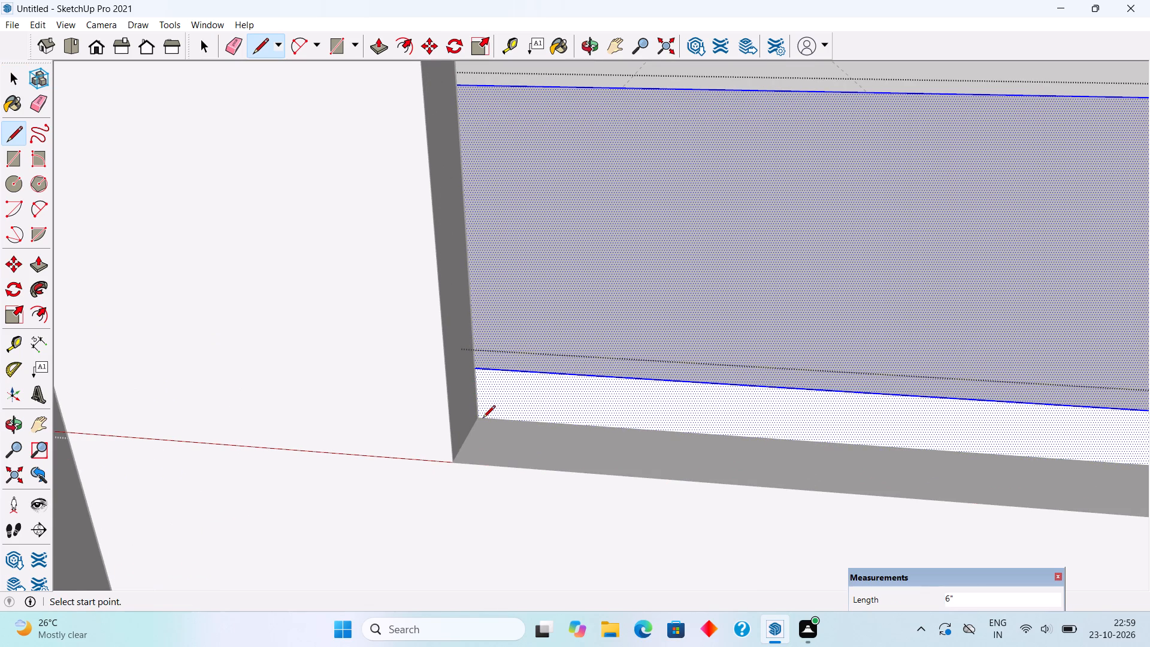
pyautogui.press('p')
pyautogui.click(483, 415)
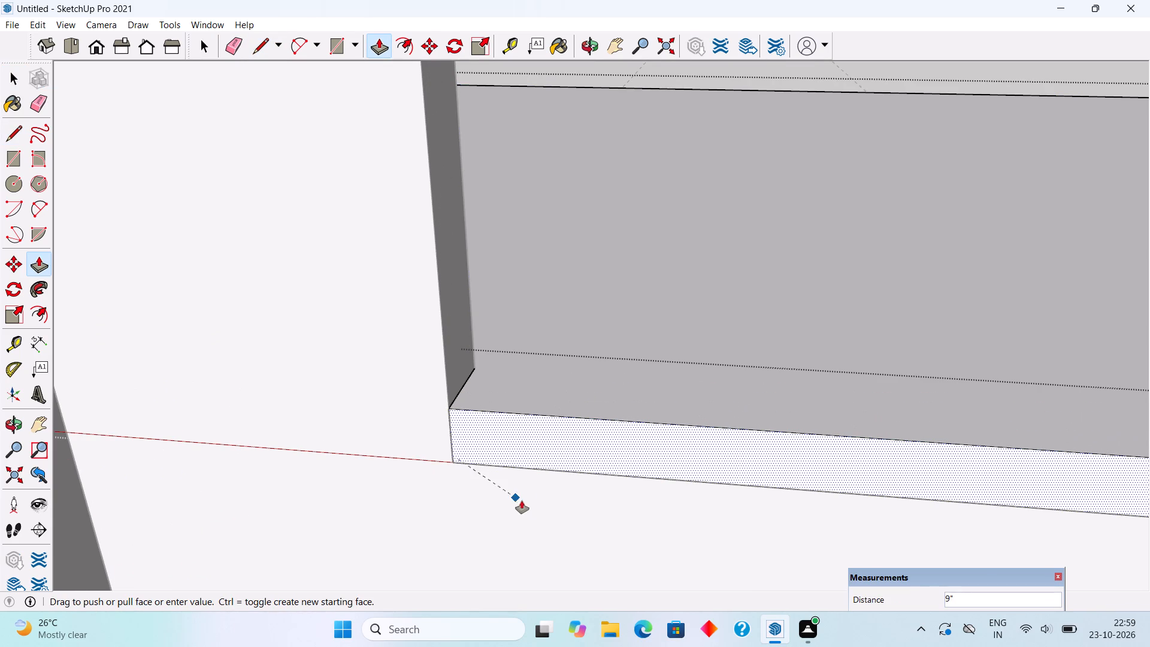
pyautogui.click(534, 498)
pyautogui.scroll(-6, 534, 498)
pyautogui.press('space')
pyautogui.scroll(-5, 535, 498)
pyautogui.scroll(-3, 547, 431)
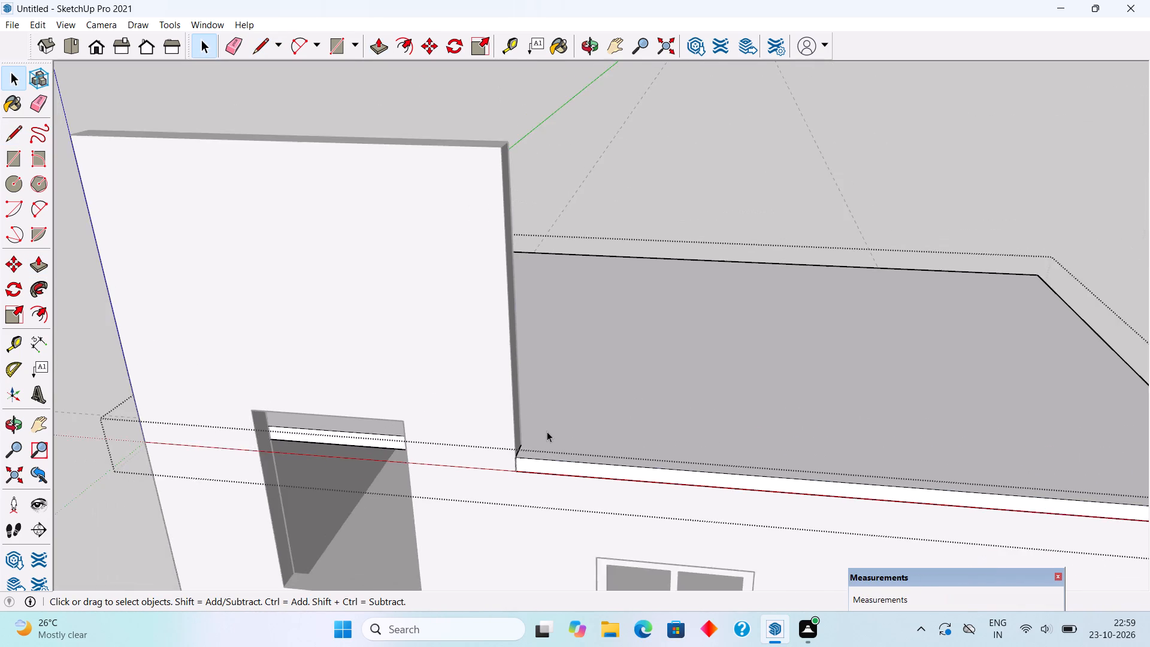
pyautogui.scroll(-10, 547, 431)
pyautogui.click(247, 392)
# Examine the front elevation and how the roof slab edge meets the raised wall section, the openings and the lower wall.
pyautogui.moveTo(637, 544); pyautogui.dragTo(632, 425, button='middle')
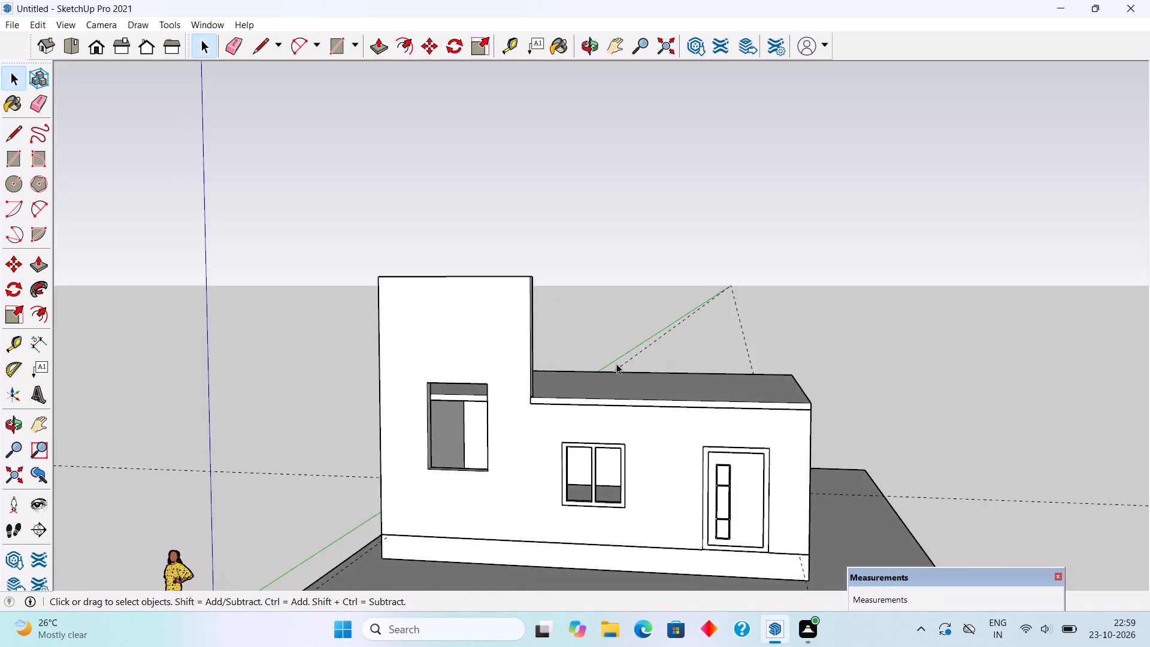
pyautogui.scroll(-3, 598, 329)
pyautogui.scroll(4, 650, 513)
pyautogui.moveTo(686, 521); pyautogui.dragTo(797, 539, button='middle')
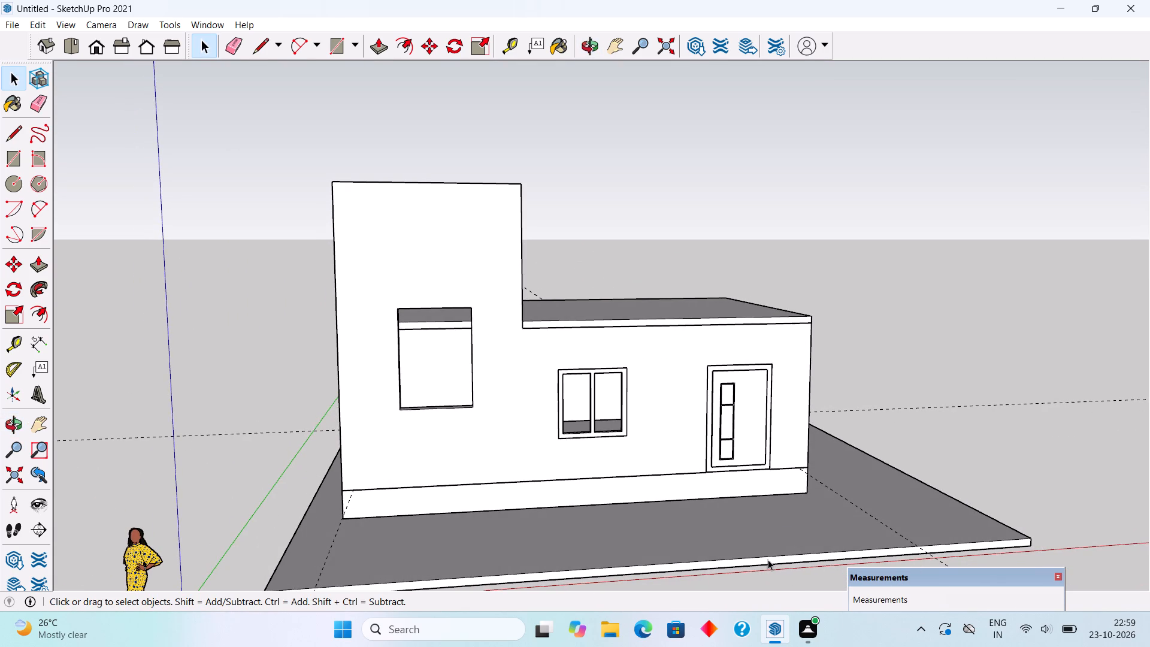
pyautogui.scroll(2, 517, 400)
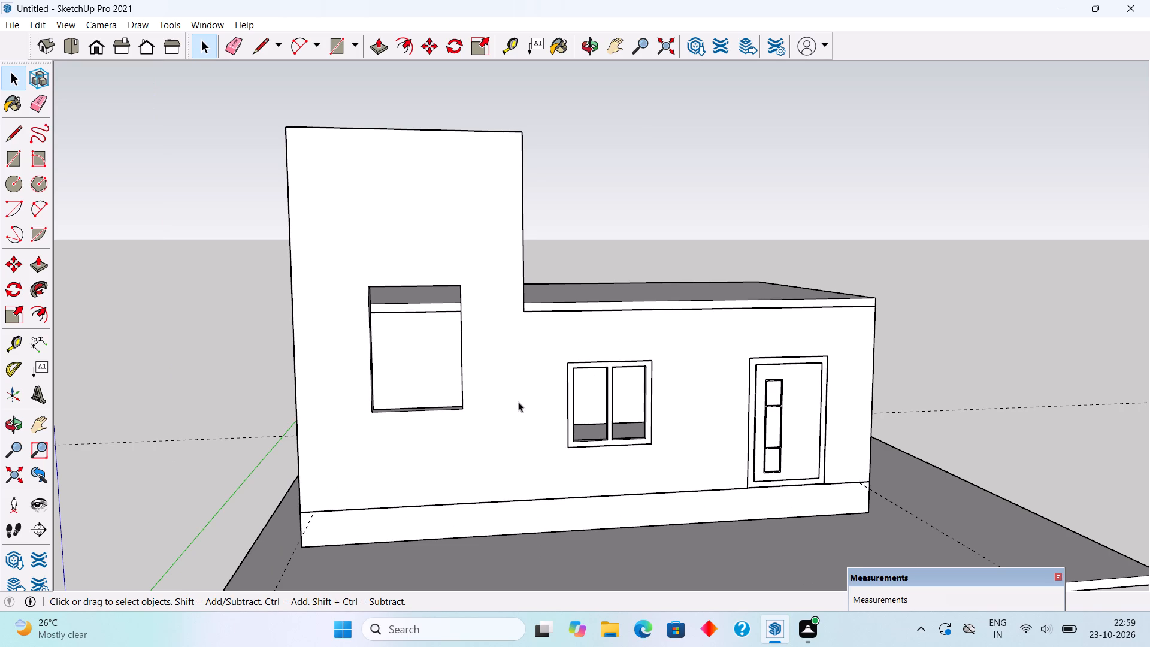
pyautogui.moveTo(549, 380); pyautogui.dragTo(527, 343, button='middle')
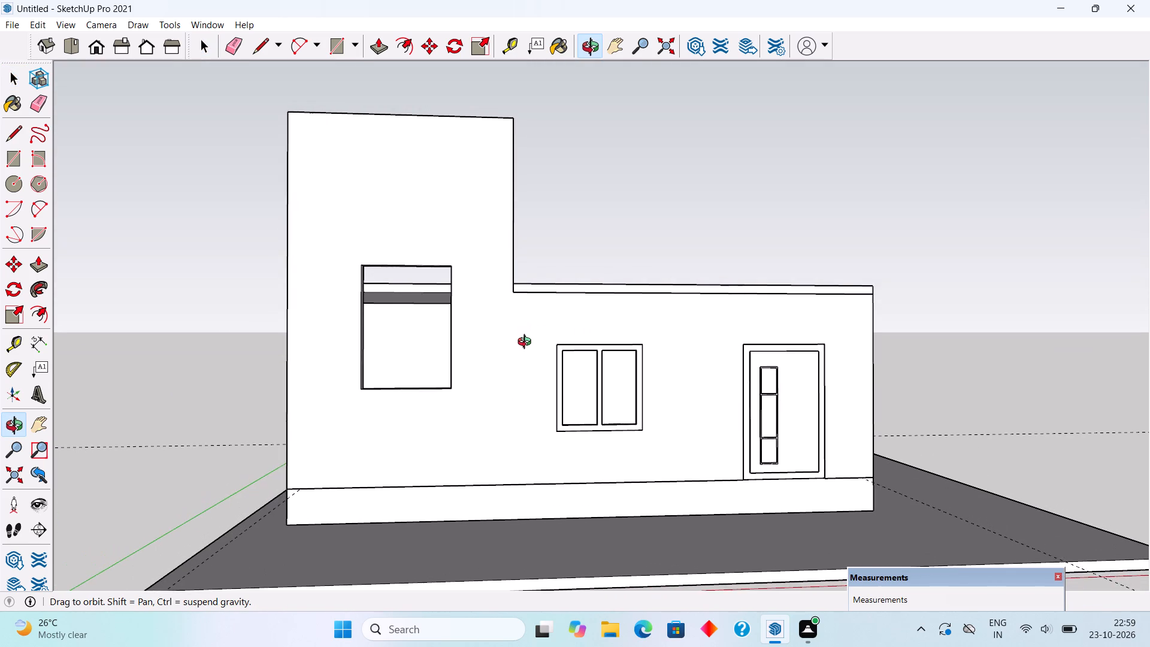
pyautogui.moveTo(527, 343); pyautogui.dragTo(517, 362, button='middle')
pyautogui.scroll(2, 517, 362)
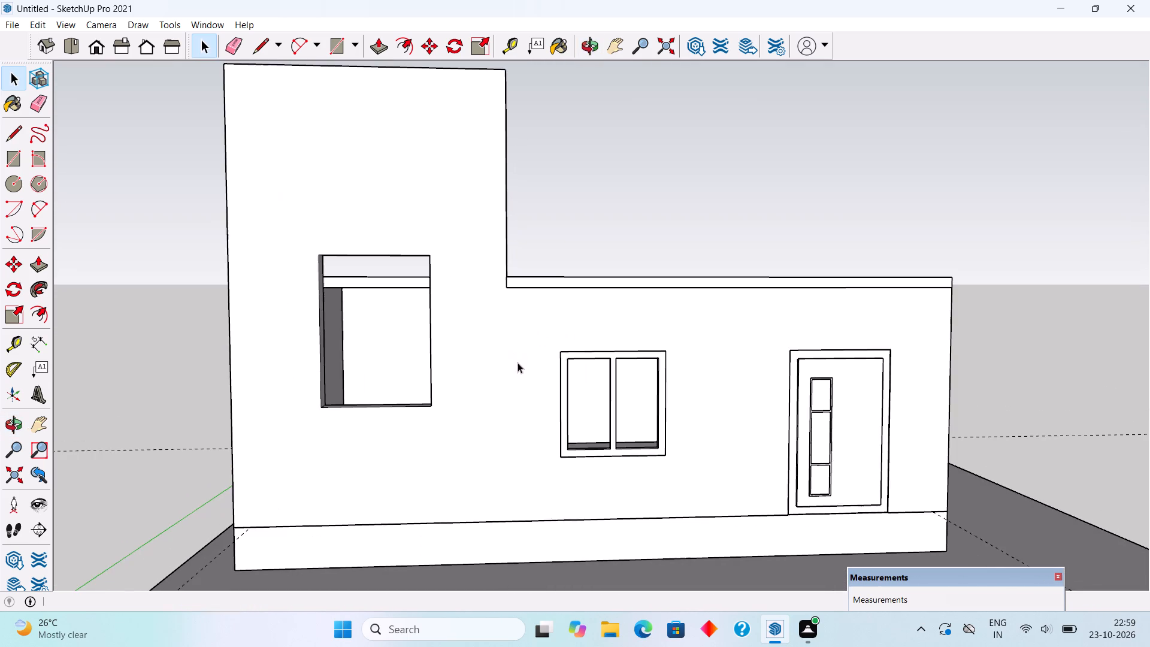
pyautogui.scroll(4, 554, 320)
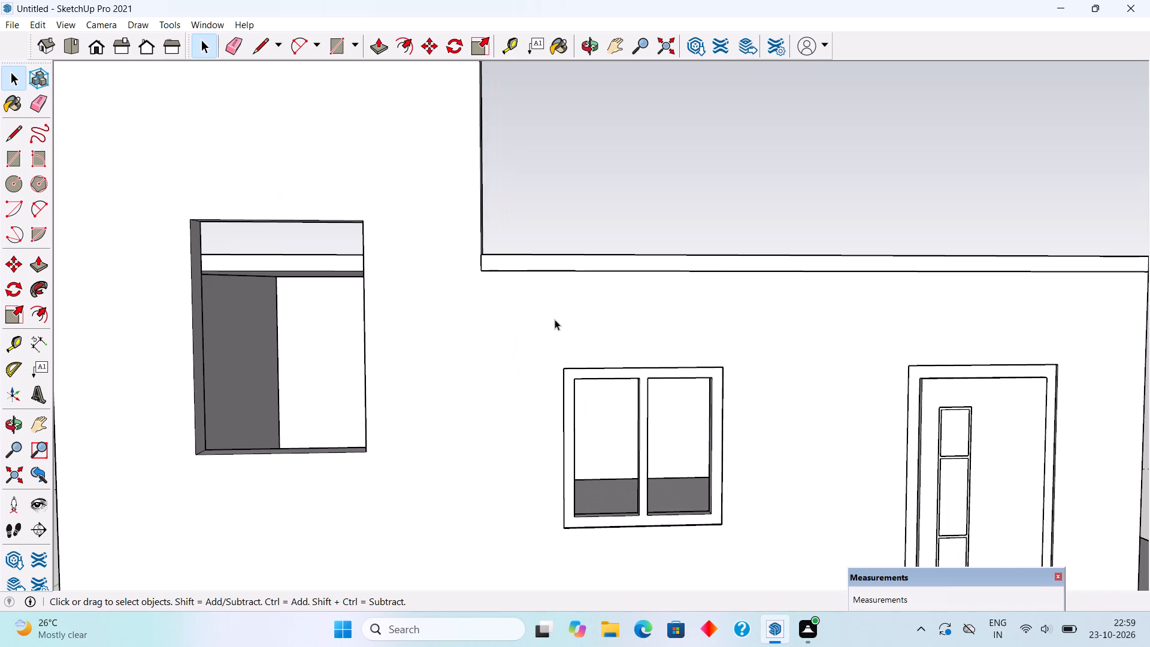
pyautogui.moveTo(556, 325); pyautogui.dragTo(560, 344, button='middle')
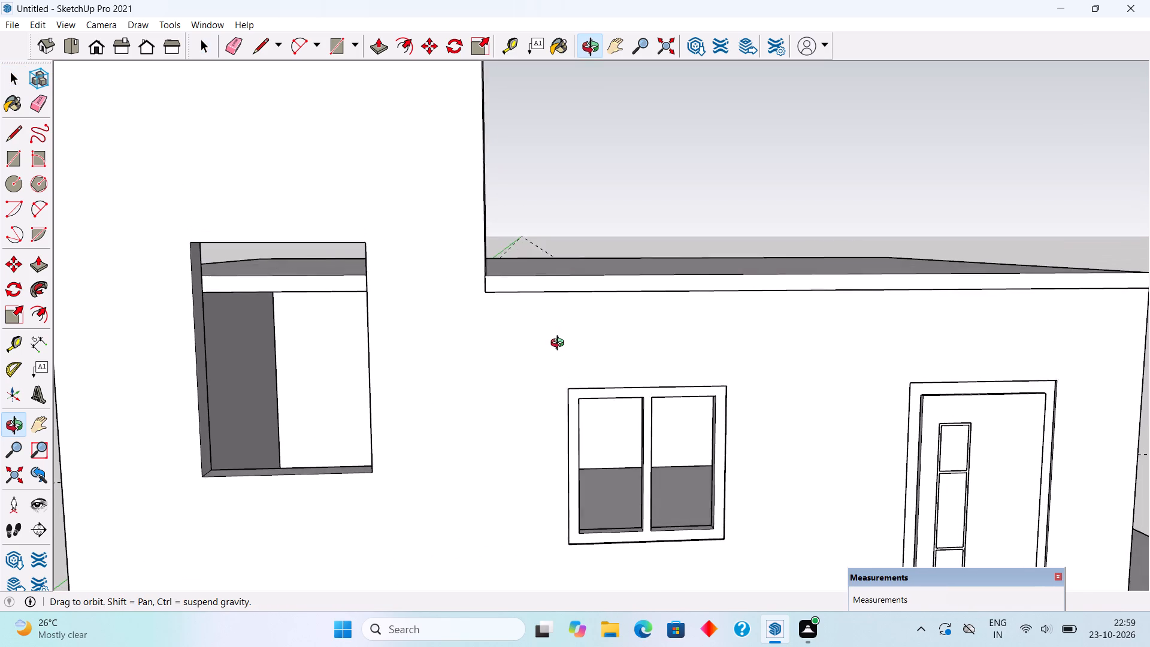
pyautogui.moveTo(560, 344); pyautogui.dragTo(561, 355, button='middle')
pyautogui.scroll(3, 604, 277)
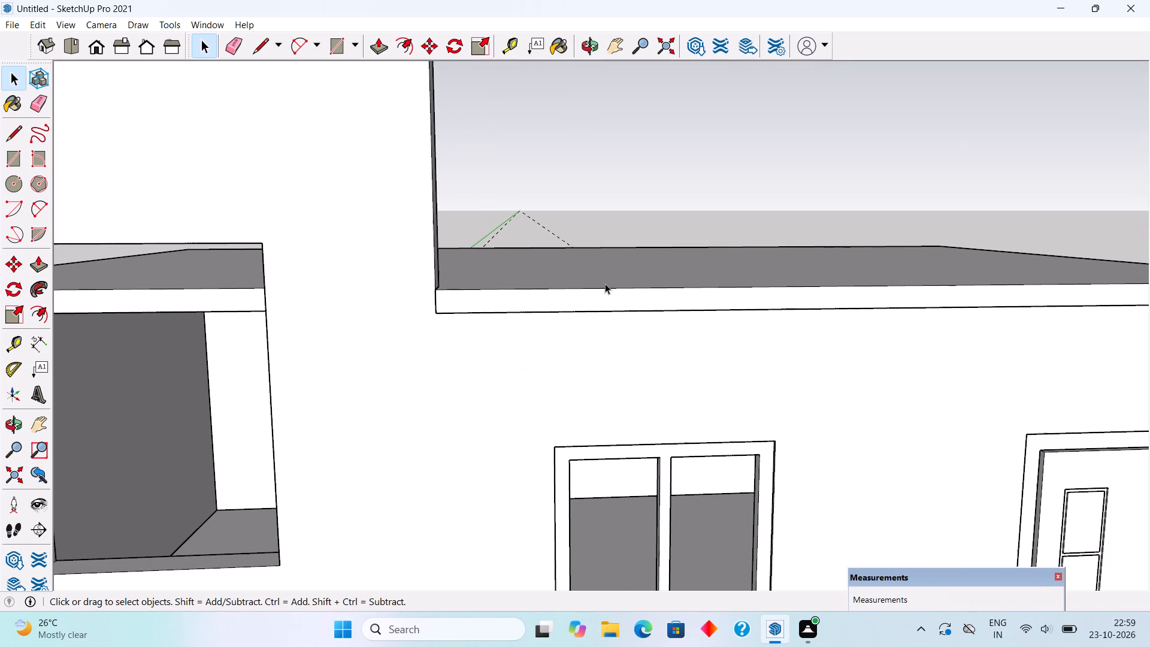
pyautogui.moveTo(597, 281); pyautogui.dragTo(486, 200, button='middle')
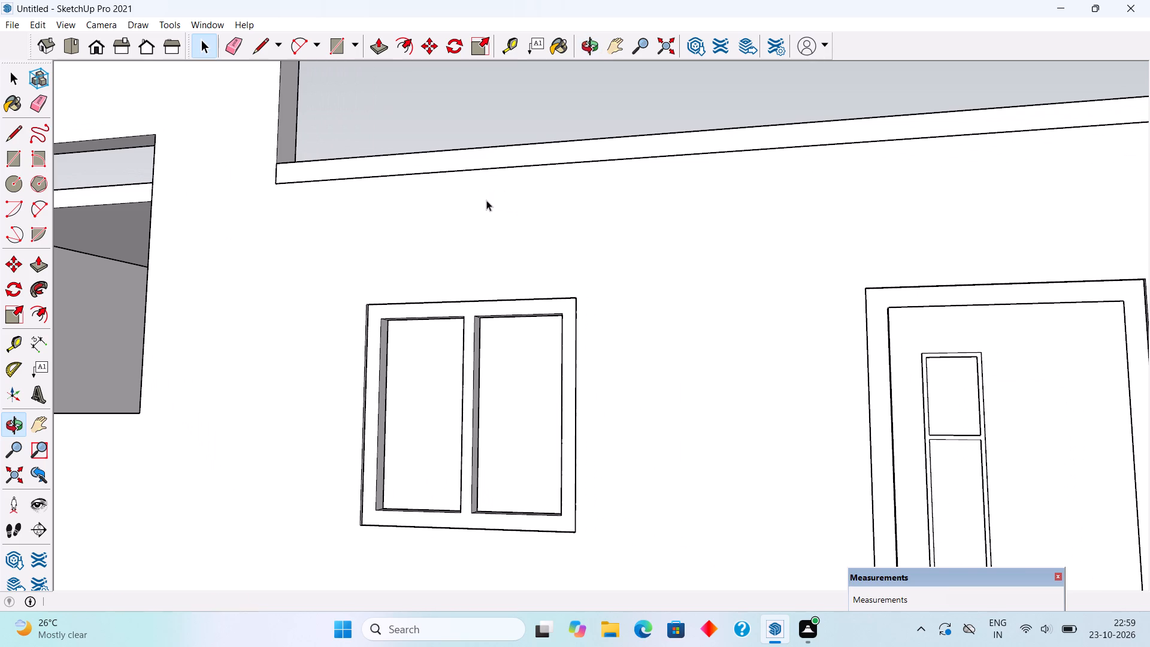
pyautogui.scroll(-8, 486, 200)
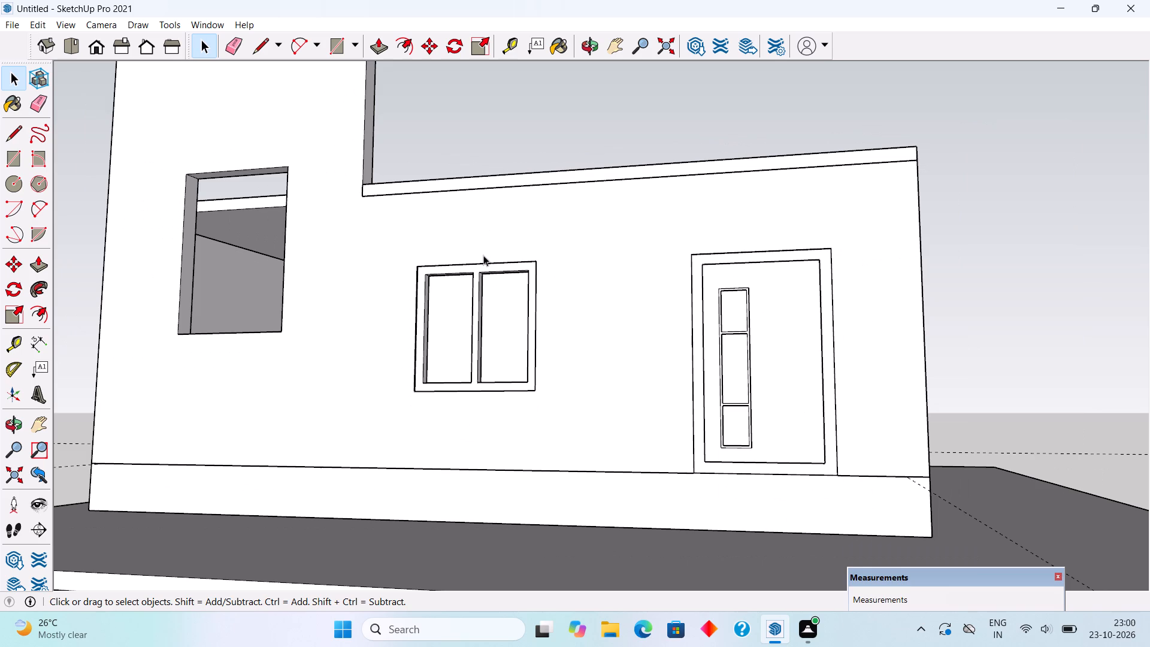
pyautogui.scroll(-4, 482, 261)
pyautogui.moveTo(497, 337); pyautogui.dragTo(468, 542, button='middle')
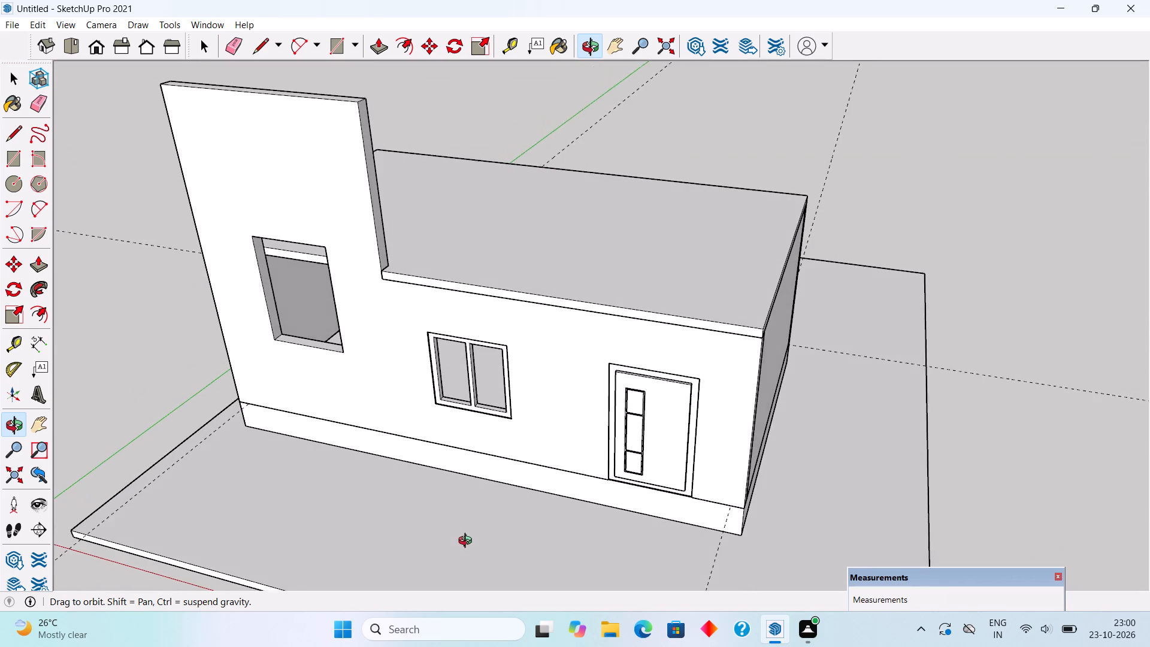
pyautogui.moveTo(468, 542); pyautogui.dragTo(462, 569, button='middle')
pyautogui.scroll(4, 381, 247)
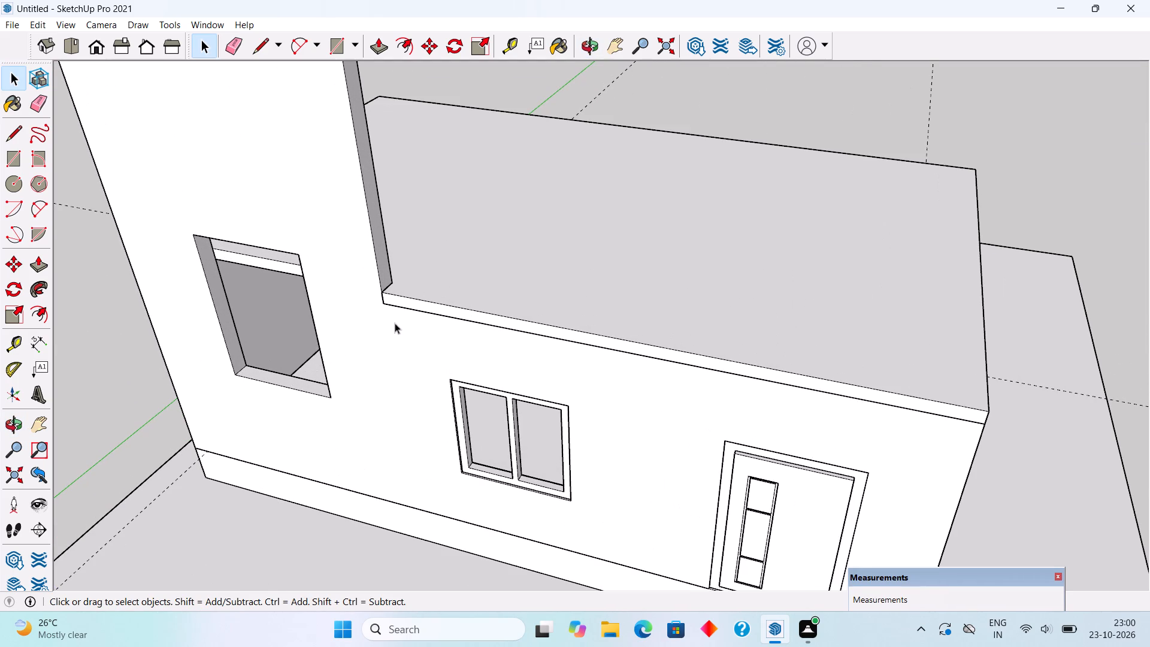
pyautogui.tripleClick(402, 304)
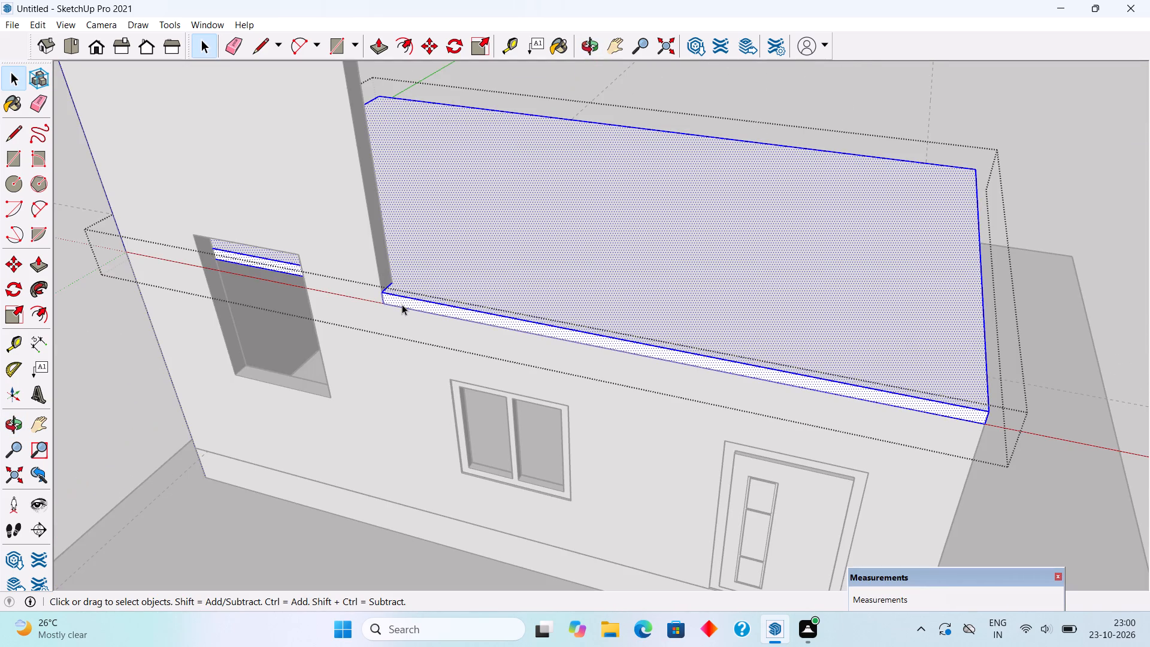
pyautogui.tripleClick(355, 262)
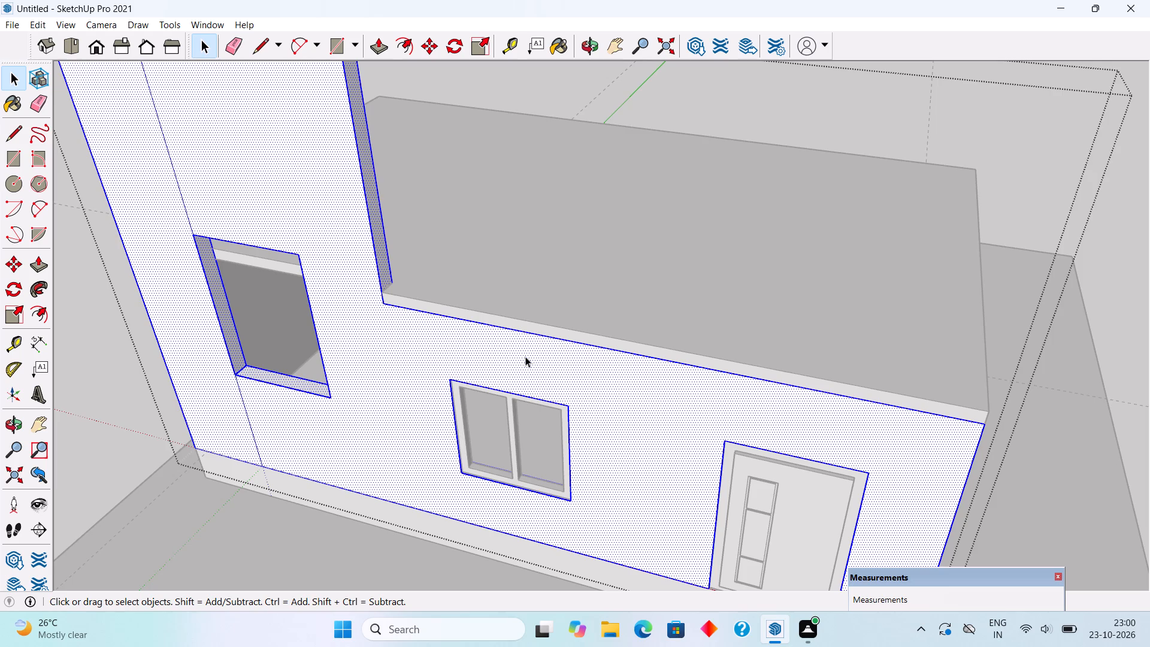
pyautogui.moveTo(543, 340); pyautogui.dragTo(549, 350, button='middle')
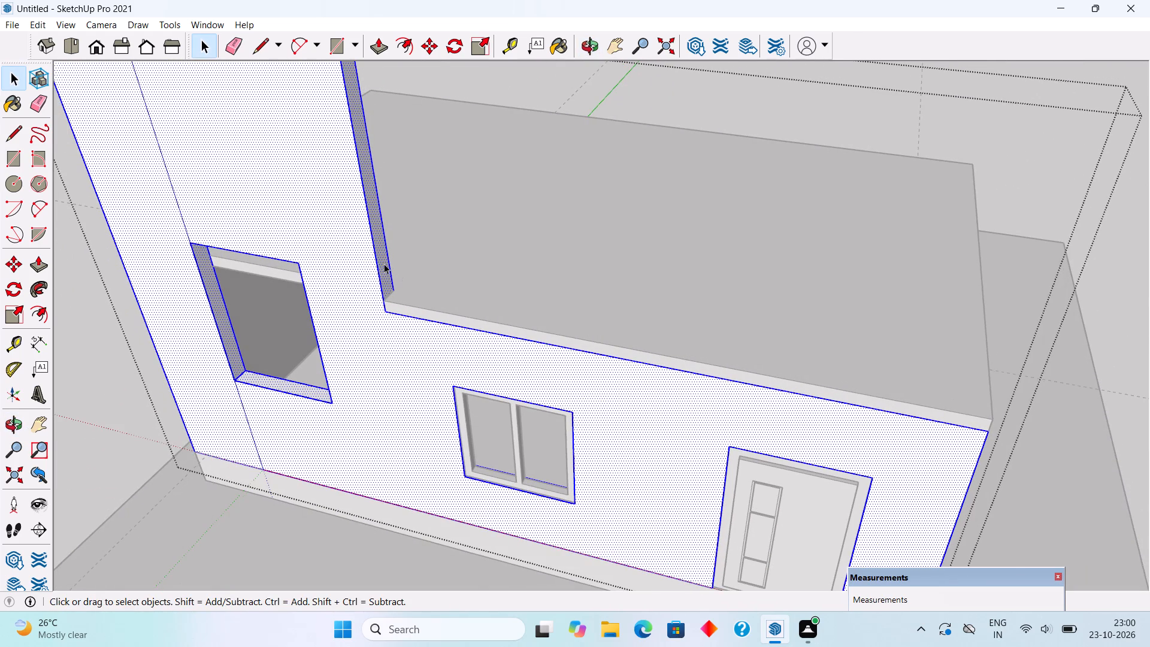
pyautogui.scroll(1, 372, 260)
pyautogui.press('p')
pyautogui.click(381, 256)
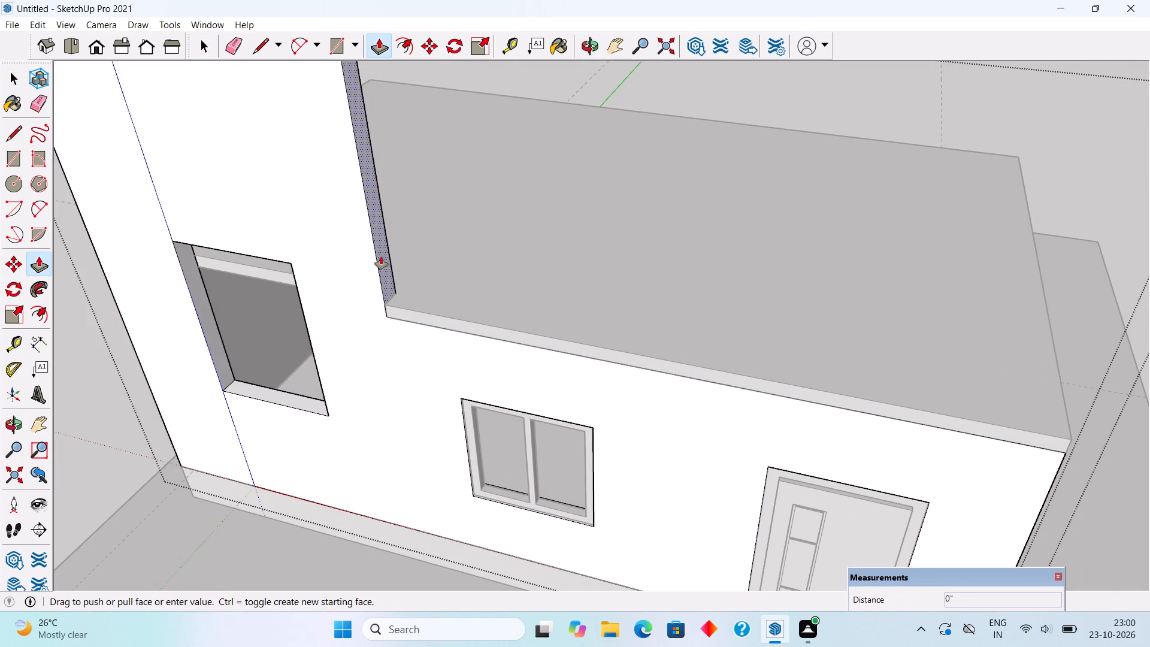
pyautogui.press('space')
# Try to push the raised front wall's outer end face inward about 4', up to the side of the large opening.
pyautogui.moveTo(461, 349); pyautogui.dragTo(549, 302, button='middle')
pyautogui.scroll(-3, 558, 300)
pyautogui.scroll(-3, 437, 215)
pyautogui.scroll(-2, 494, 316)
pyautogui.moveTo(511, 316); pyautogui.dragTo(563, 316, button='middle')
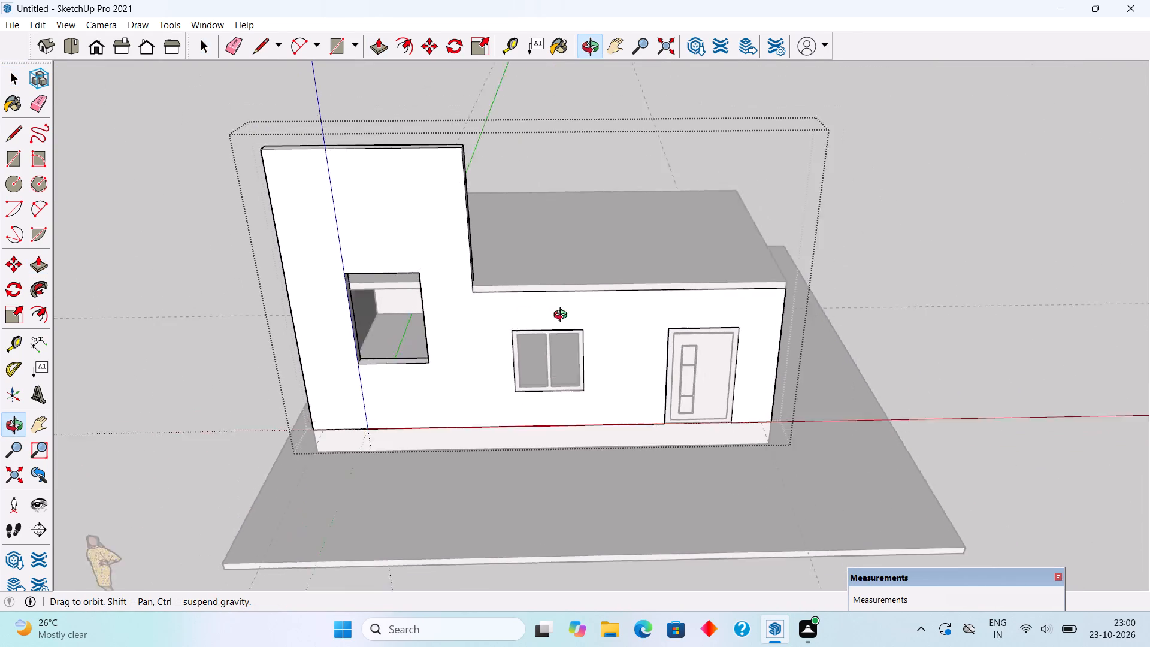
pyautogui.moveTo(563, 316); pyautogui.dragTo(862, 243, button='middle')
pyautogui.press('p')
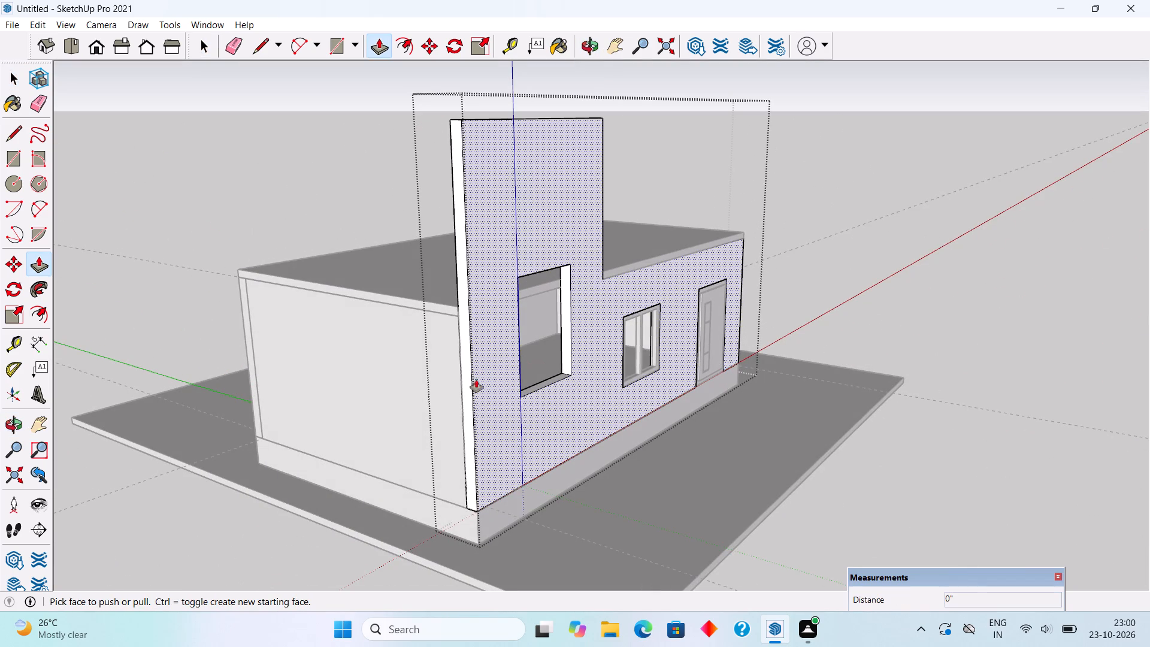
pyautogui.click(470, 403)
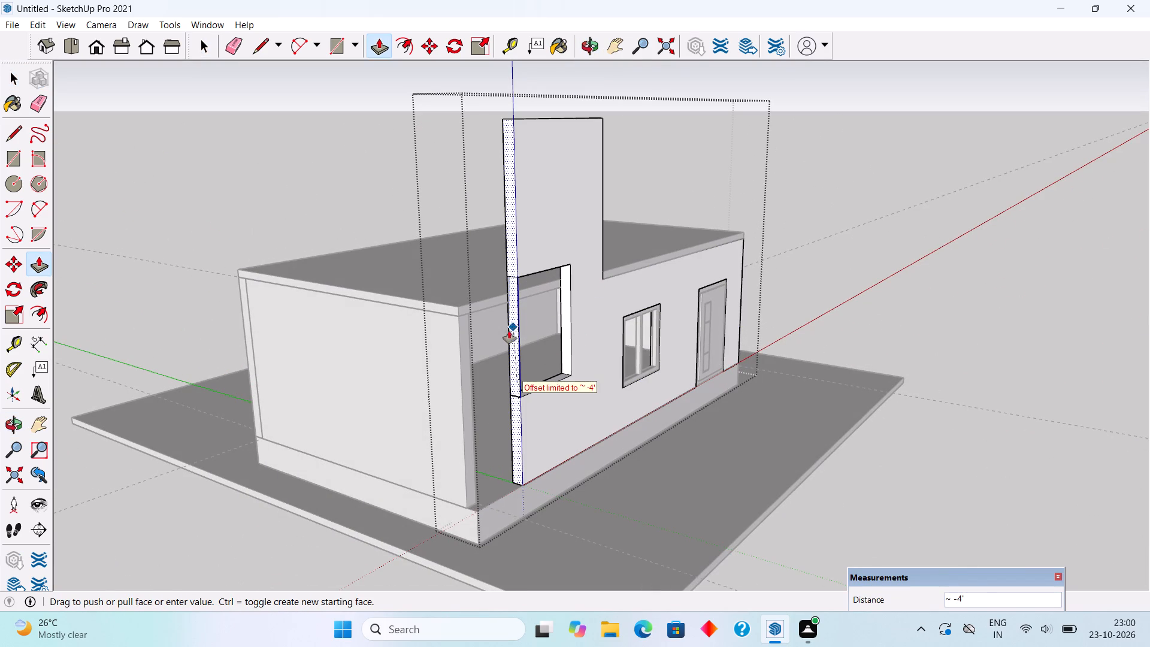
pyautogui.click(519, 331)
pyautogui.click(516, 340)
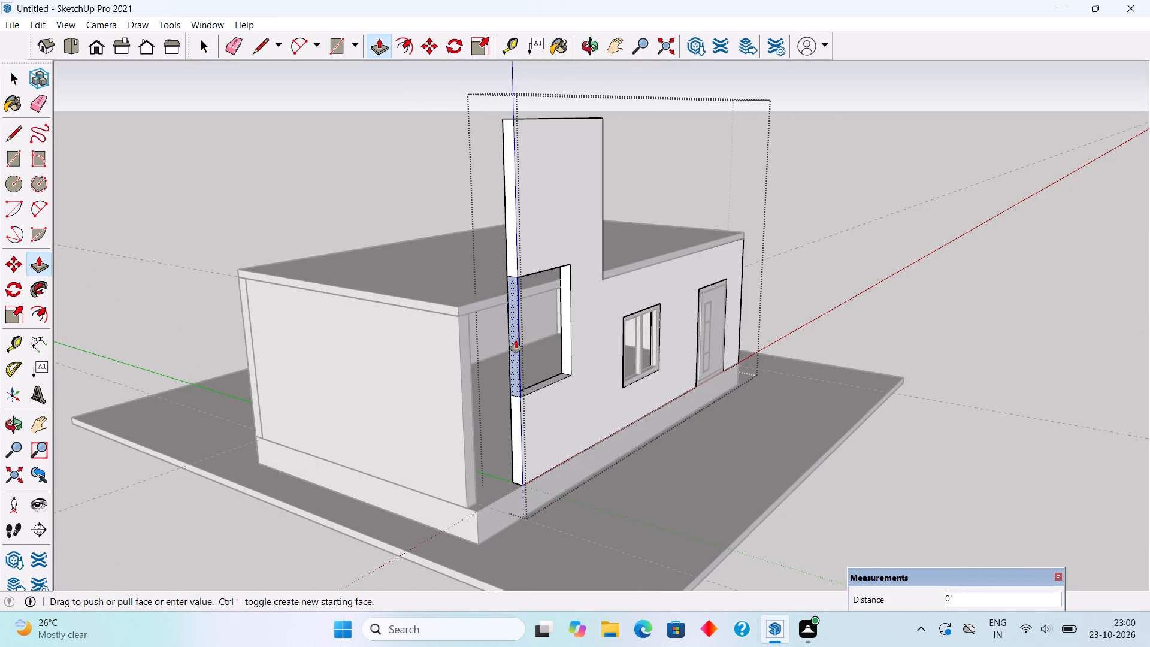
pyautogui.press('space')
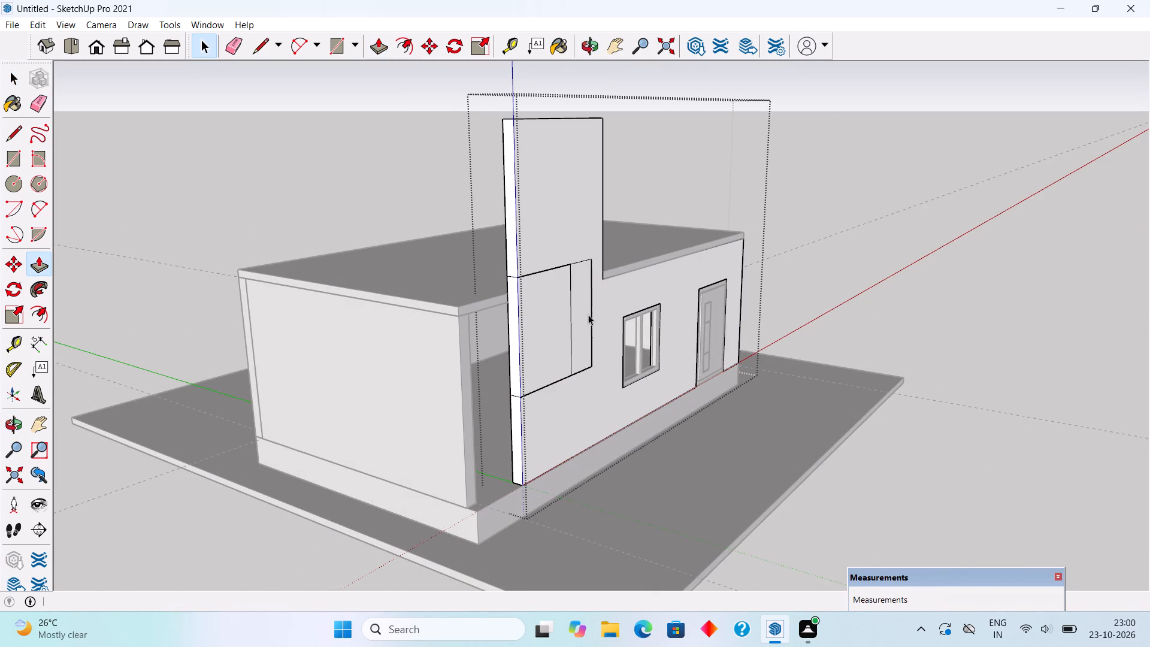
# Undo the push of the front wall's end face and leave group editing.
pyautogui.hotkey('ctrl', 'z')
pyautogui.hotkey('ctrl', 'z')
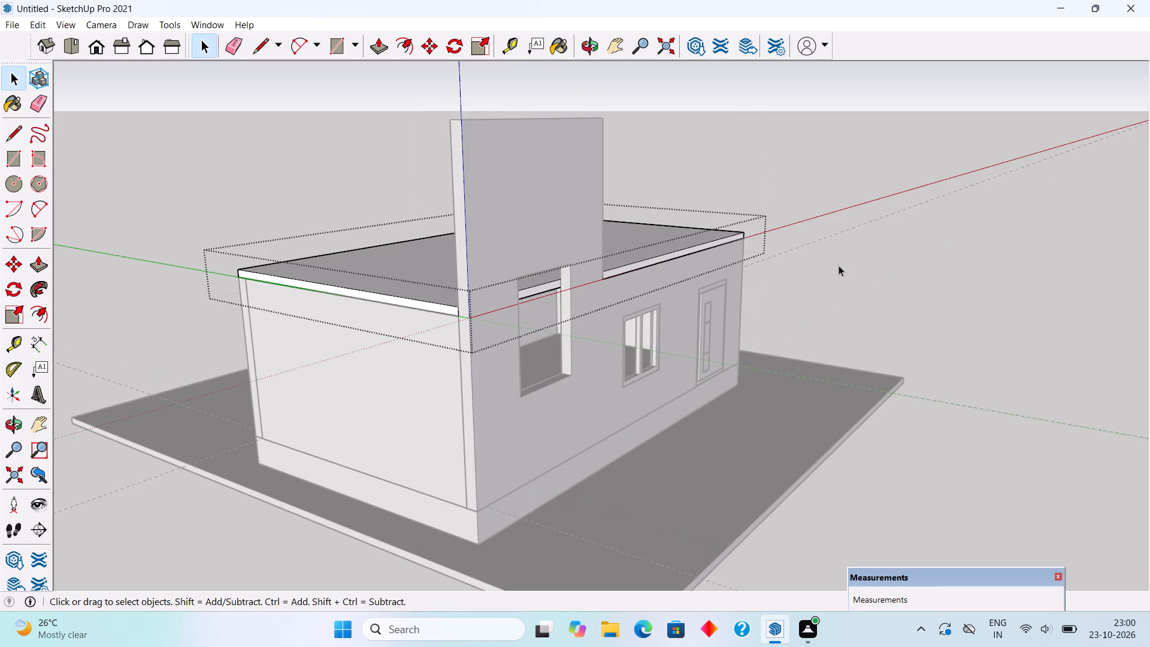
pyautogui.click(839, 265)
# Close the large opening in the raised front wall by pushing its sill face up 7' to the opening's head.
pyautogui.moveTo(583, 197); pyautogui.dragTo(362, 325, button='middle')
pyautogui.scroll(5, 451, 365)
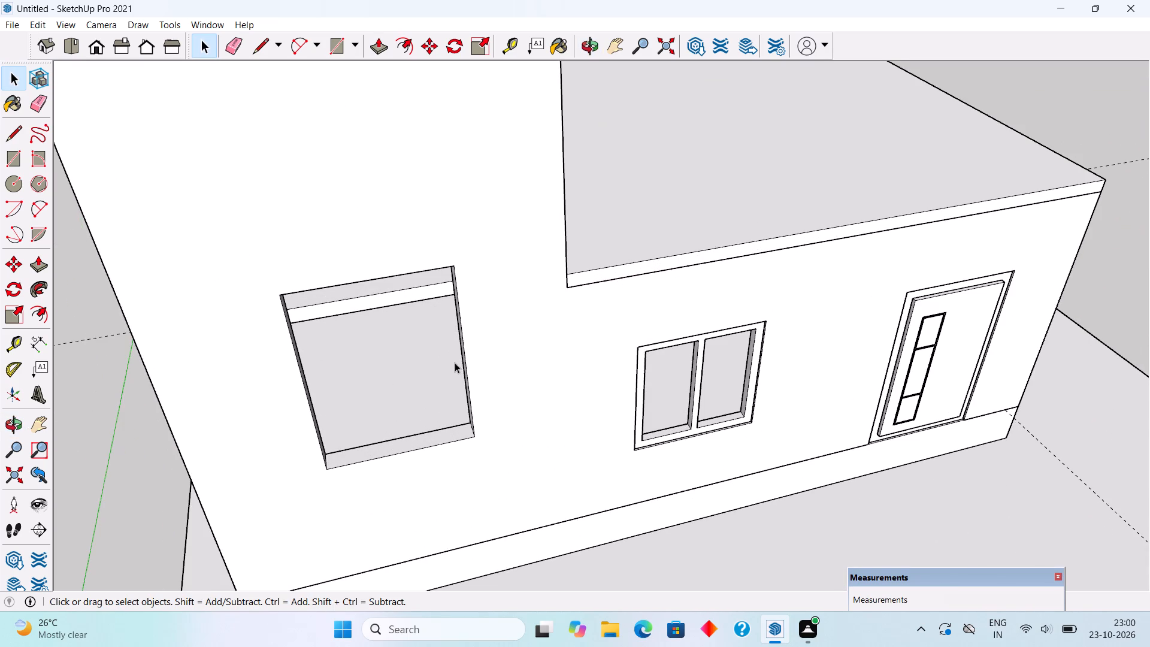
pyautogui.moveTo(485, 421); pyautogui.dragTo(601, 404, button='middle')
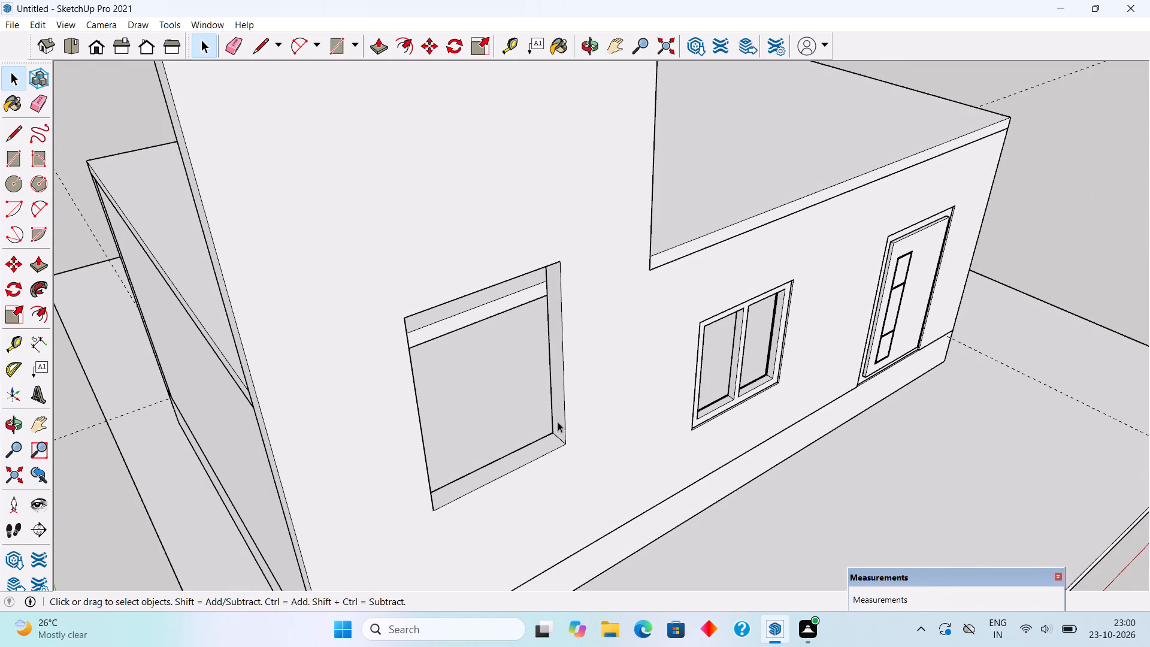
pyautogui.press('p')
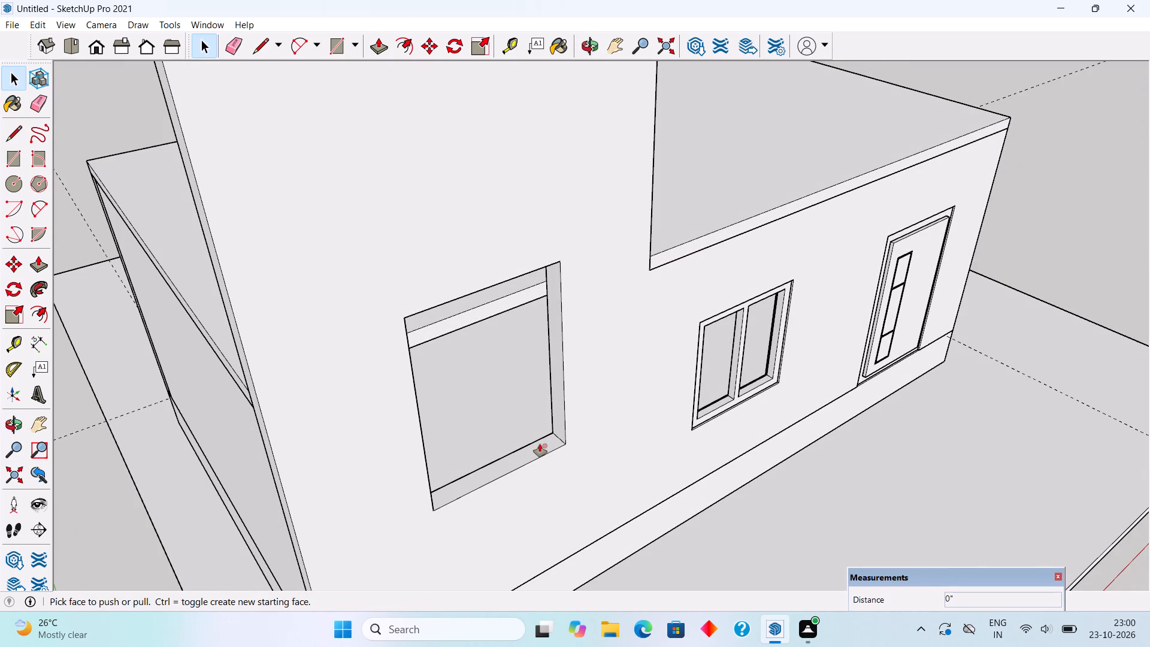
pyautogui.press('space')
pyautogui.tripleClick(546, 488)
pyautogui.press('p')
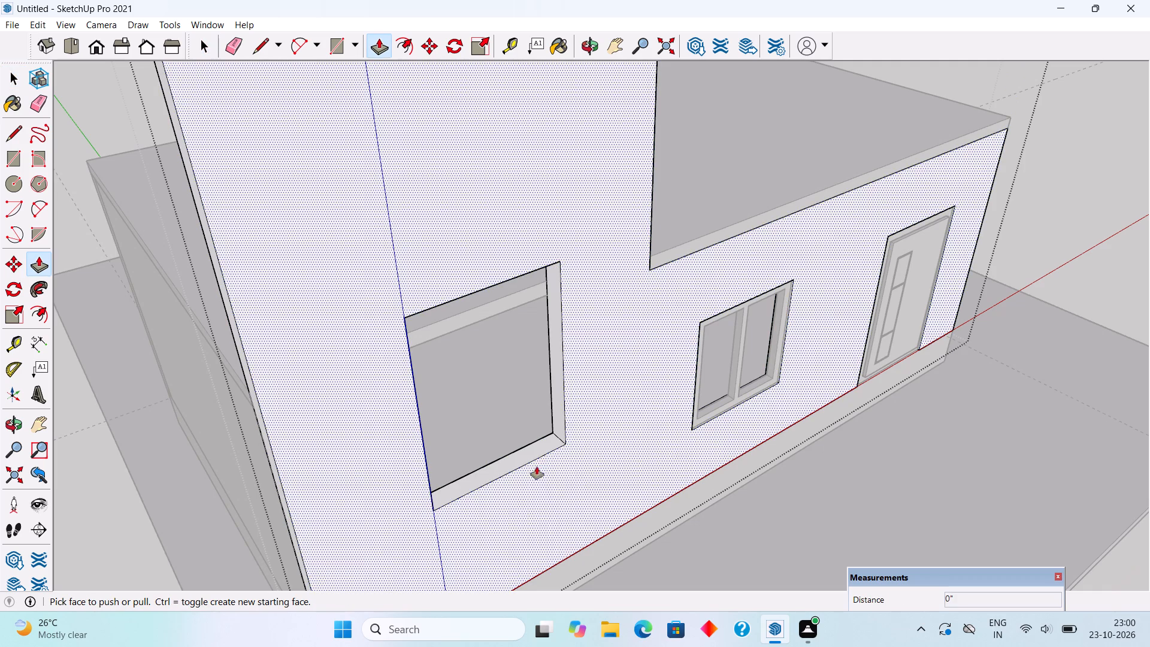
pyautogui.click(534, 450)
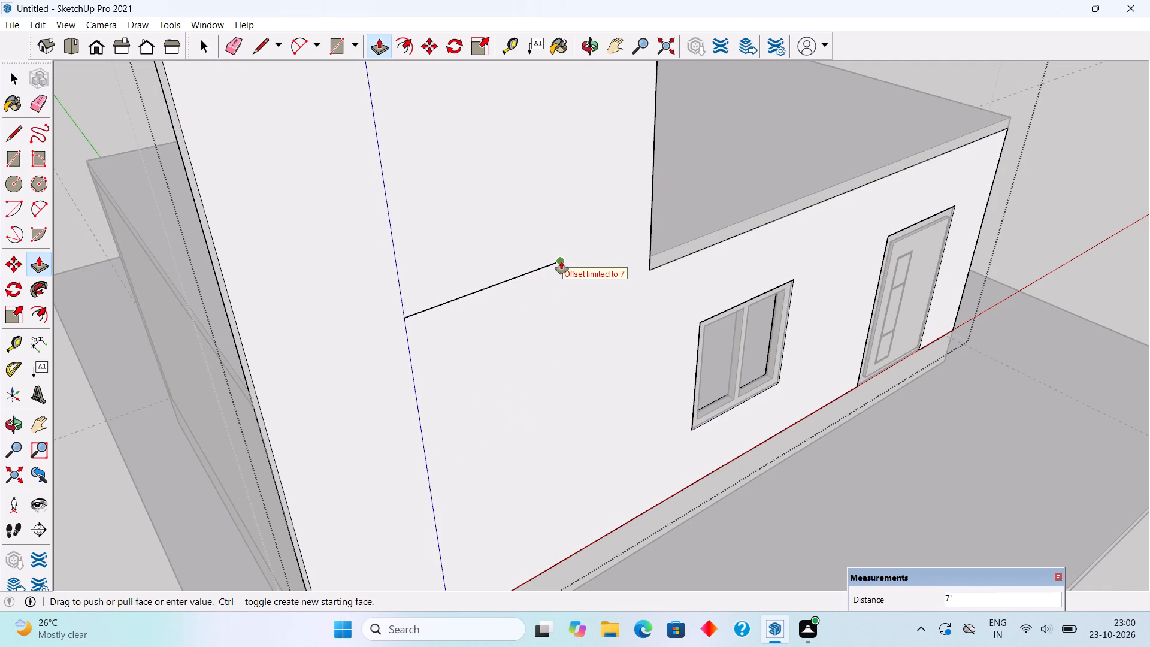
pyautogui.click(561, 261)
pyautogui.press('space')
# Push the top face of the raised front wall section down 10' to match the lower wall's height.
pyautogui.scroll(-3, 561, 267)
pyautogui.scroll(1, 561, 268)
pyautogui.scroll(-1, 561, 268)
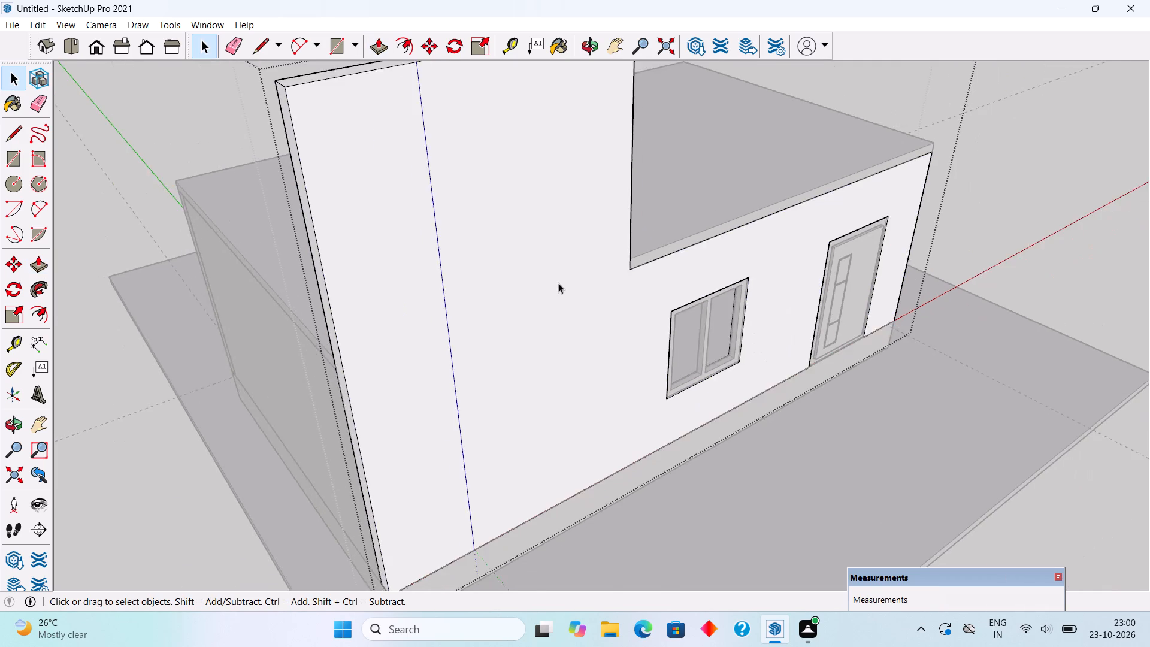
pyautogui.scroll(-4, 558, 283)
pyautogui.moveTo(503, 228); pyautogui.dragTo(562, 356, button='middle')
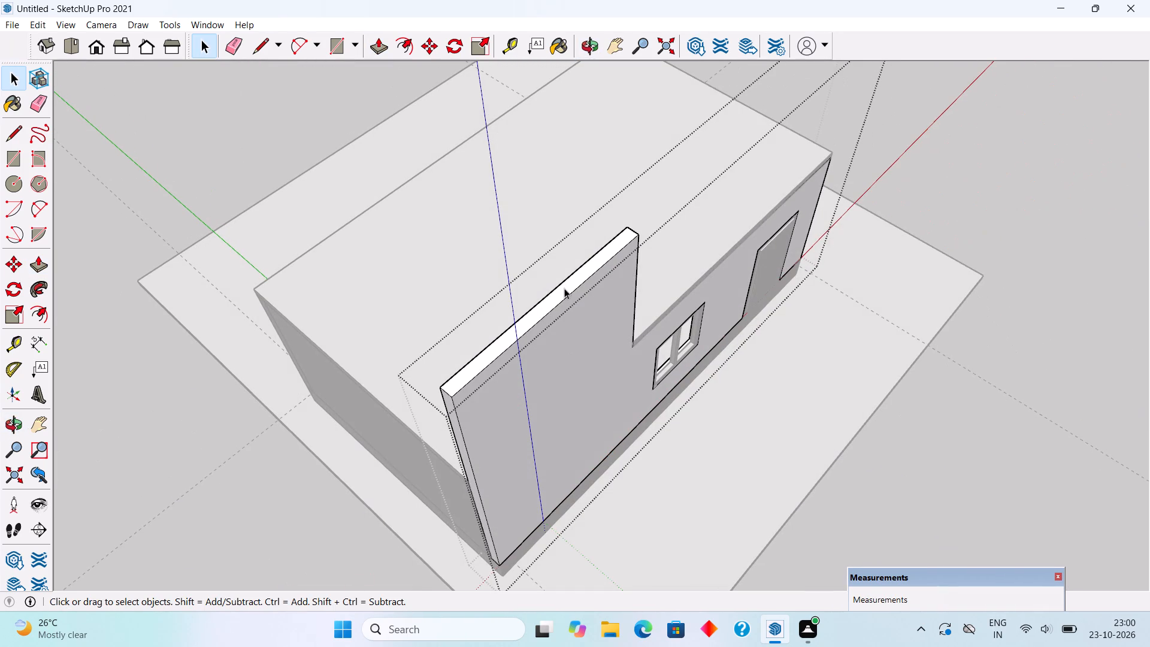
pyautogui.press('p')
pyautogui.click(564, 288)
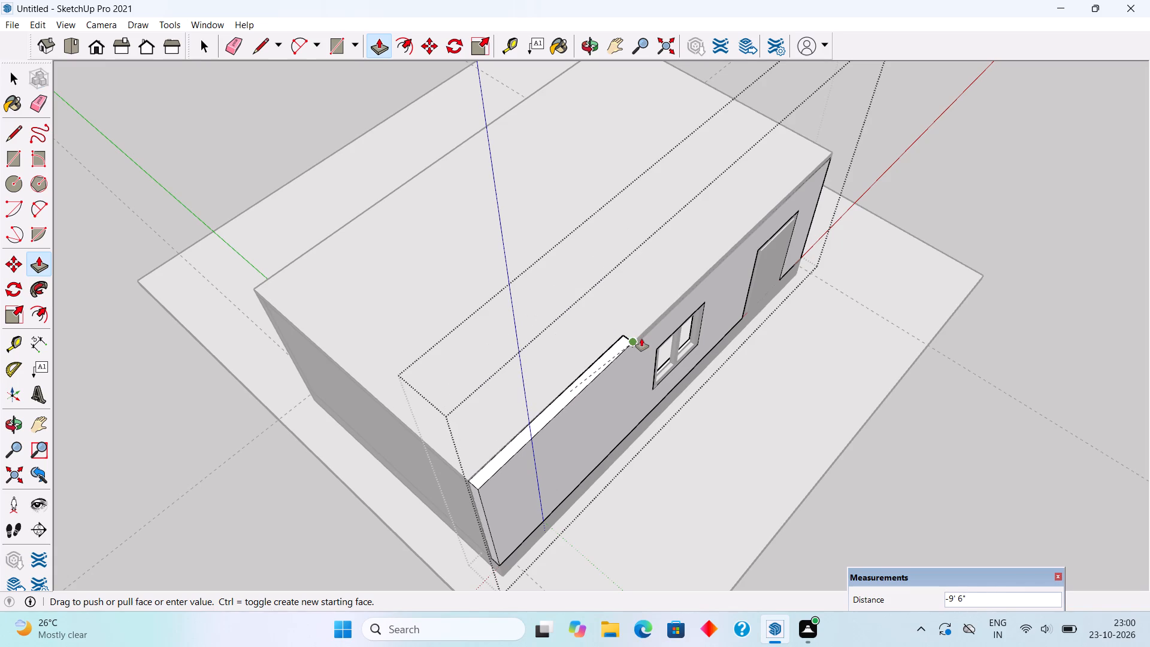
pyautogui.click(649, 337)
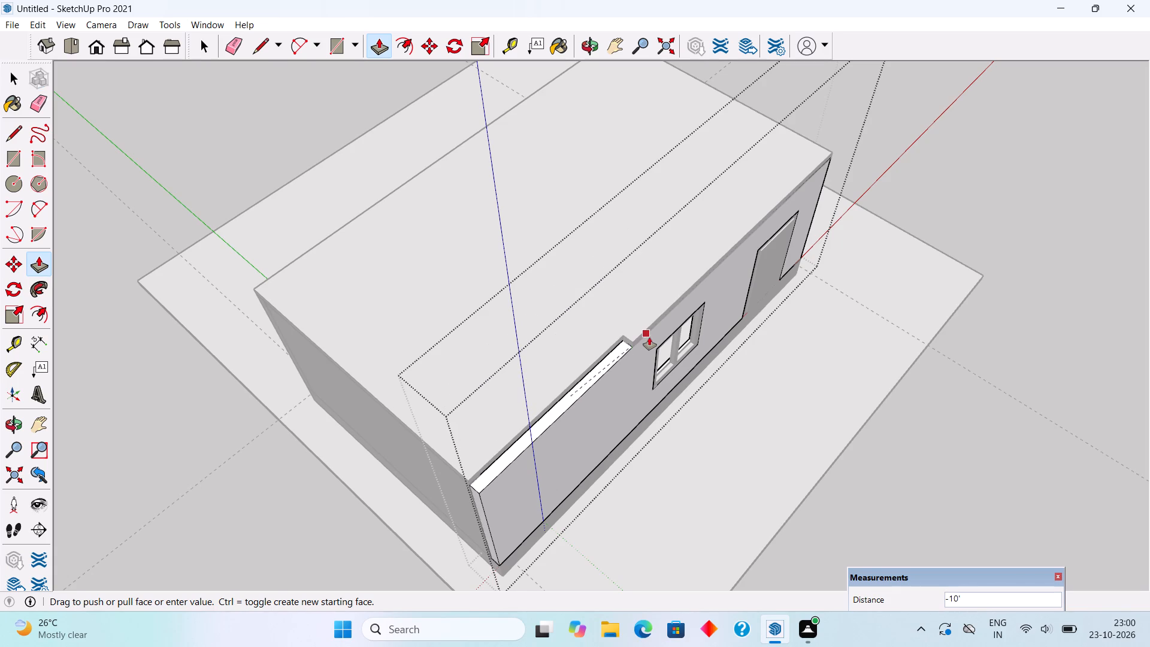
pyautogui.scroll(9, 622, 359)
pyautogui.press('space')
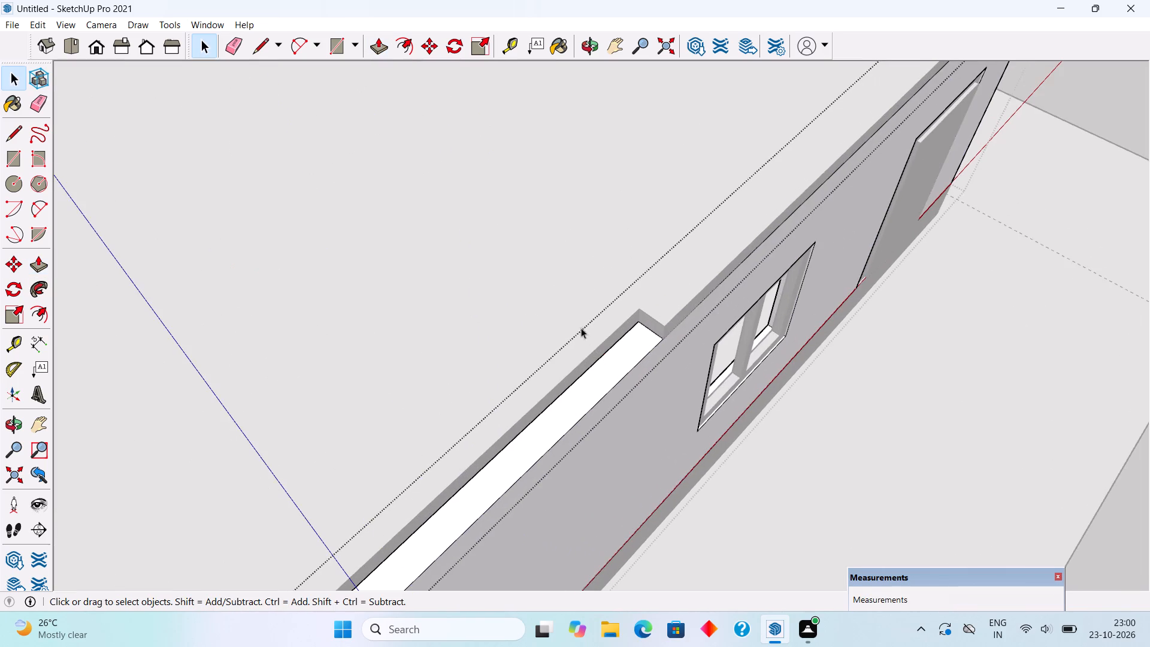
# Pull the roof slab's recessed front face out flush with the rest of the slab front and delete the leftover dividing edge.
pyautogui.tripleClick(563, 304)
pyautogui.press('p')
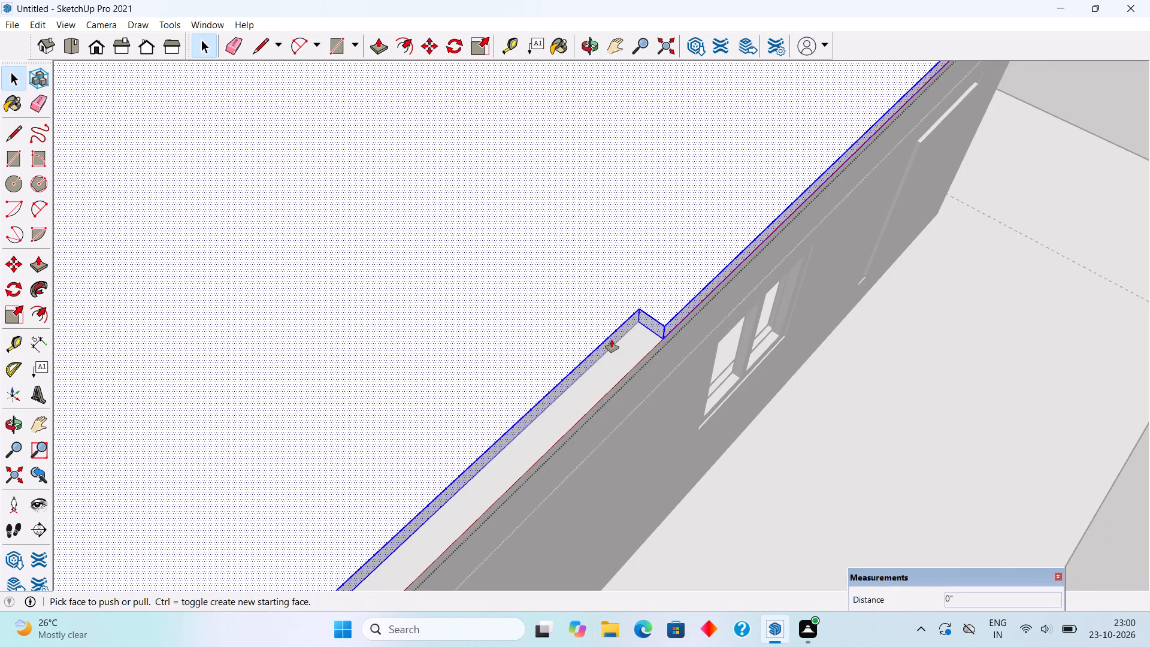
pyautogui.click(612, 340)
pyautogui.click(671, 321)
pyautogui.press('space')
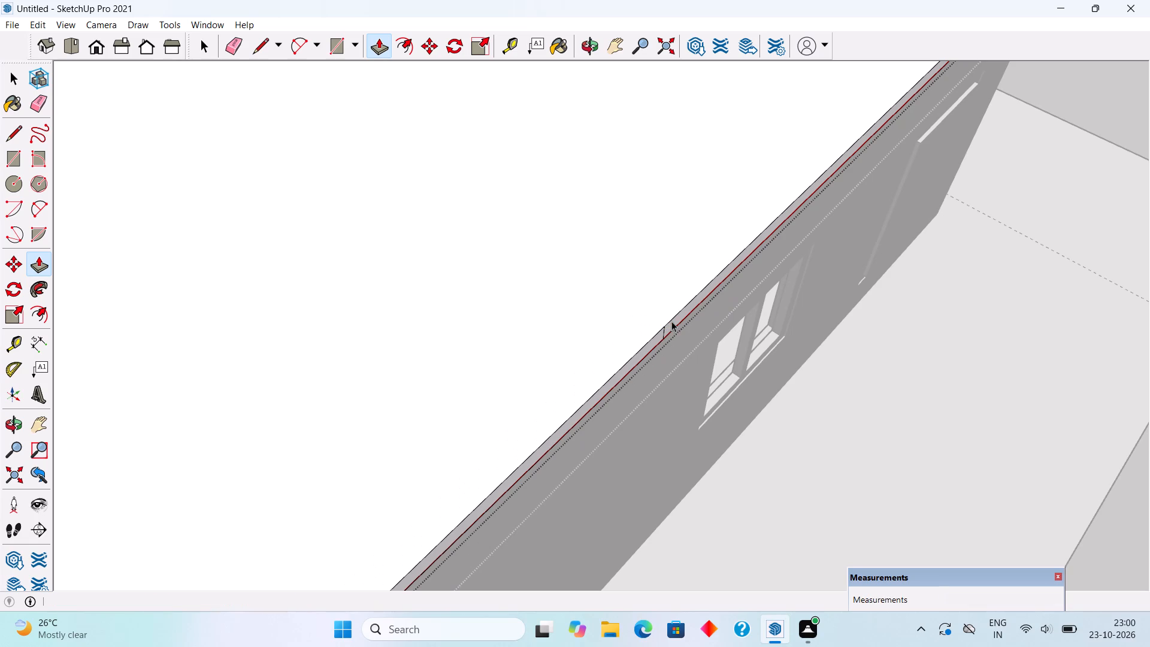
pyautogui.click(665, 334)
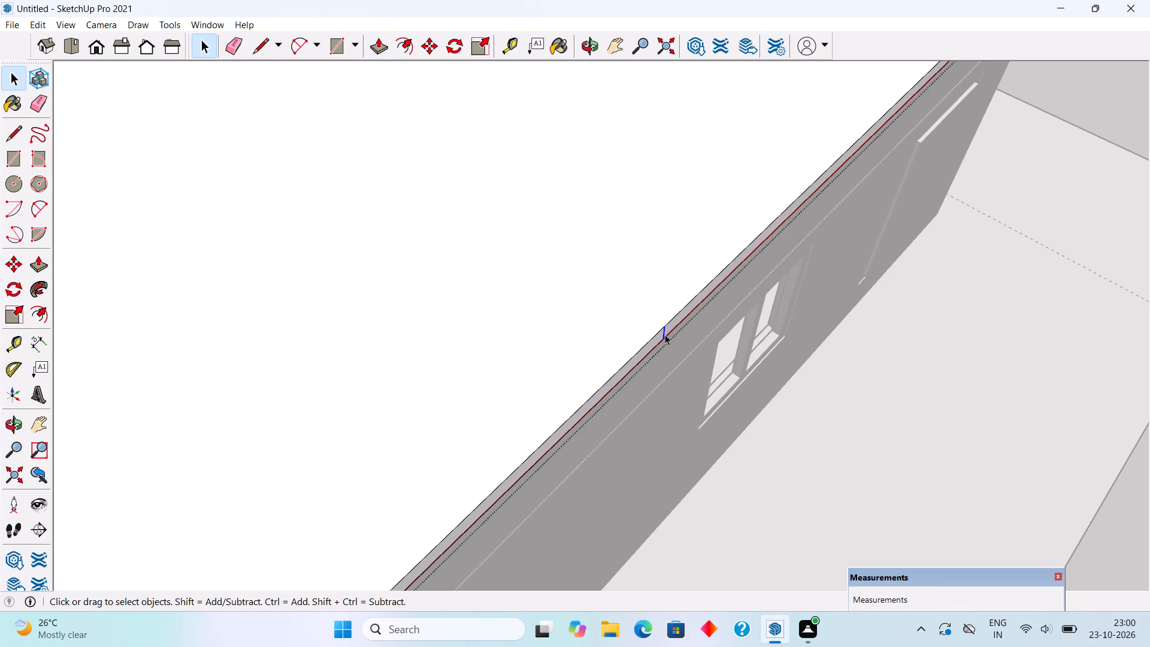
pyautogui.press('Delete')
pyautogui.scroll(-5, 706, 335)
pyautogui.moveTo(740, 372); pyautogui.dragTo(660, 265, button='middle')
pyautogui.scroll(-2, 626, 246)
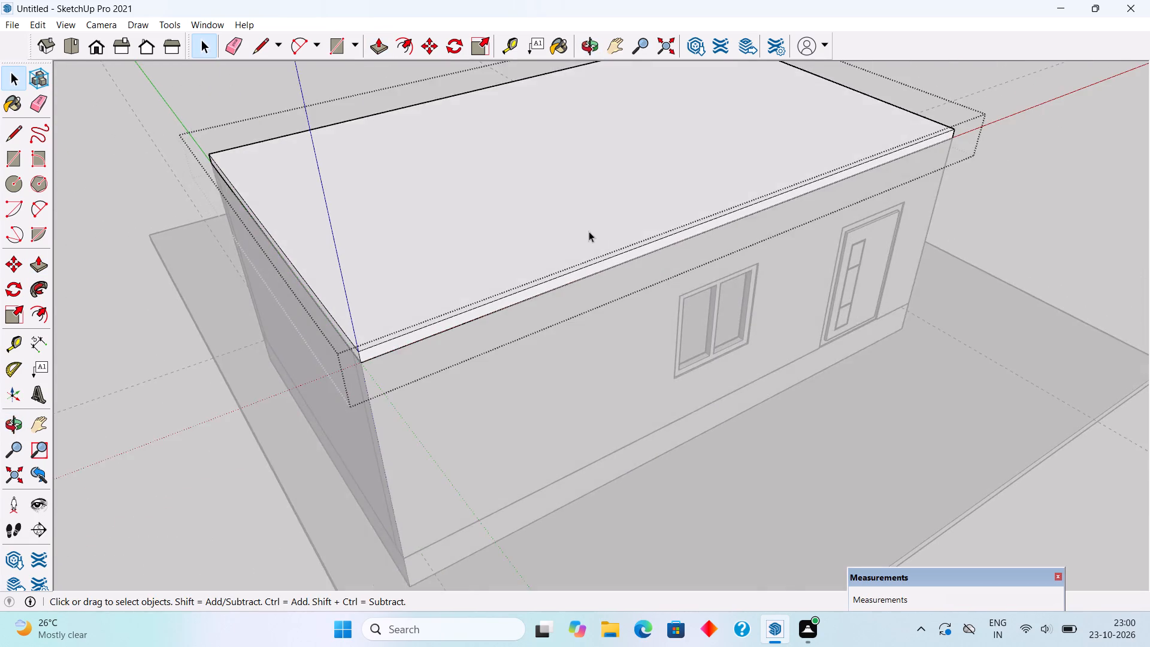
pyautogui.moveTo(722, 371); pyautogui.dragTo(497, 252, button='middle')
pyautogui.moveTo(585, 344); pyautogui.dragTo(600, 344, button='middle')
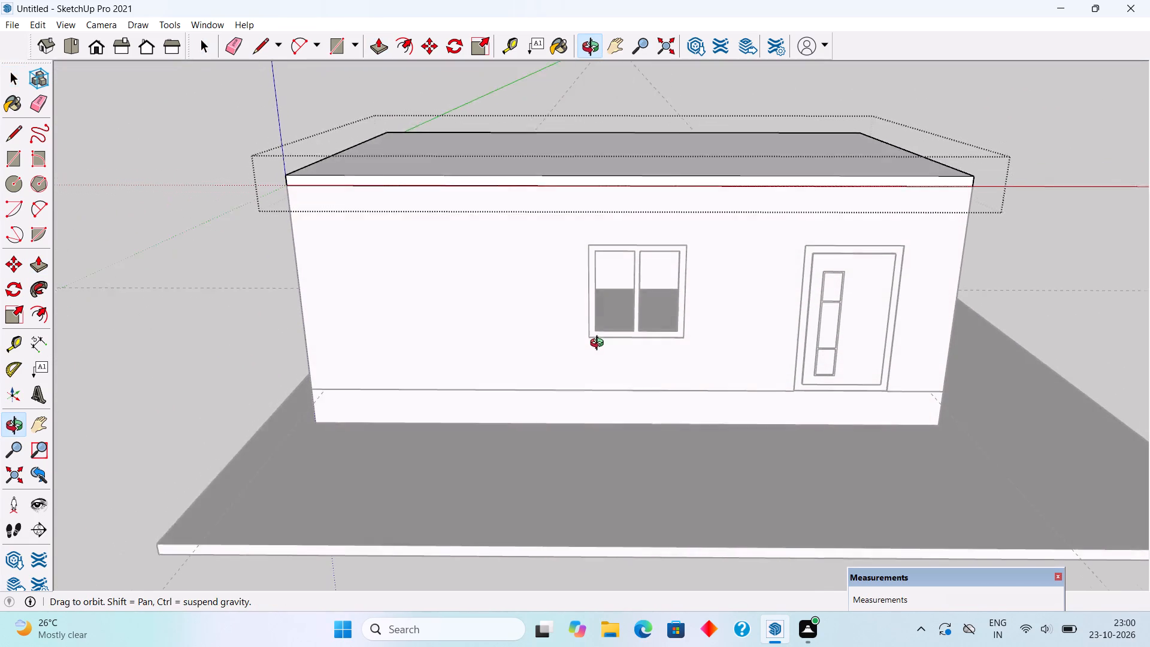
pyautogui.moveTo(600, 344); pyautogui.dragTo(600, 345, button='middle')
pyautogui.click(269, 327)
# Pull the plinth's front face forward 6' to form a platform in front of the wall.
pyautogui.moveTo(306, 340); pyautogui.dragTo(344, 404, button='middle')
pyautogui.scroll(-3, 372, 265)
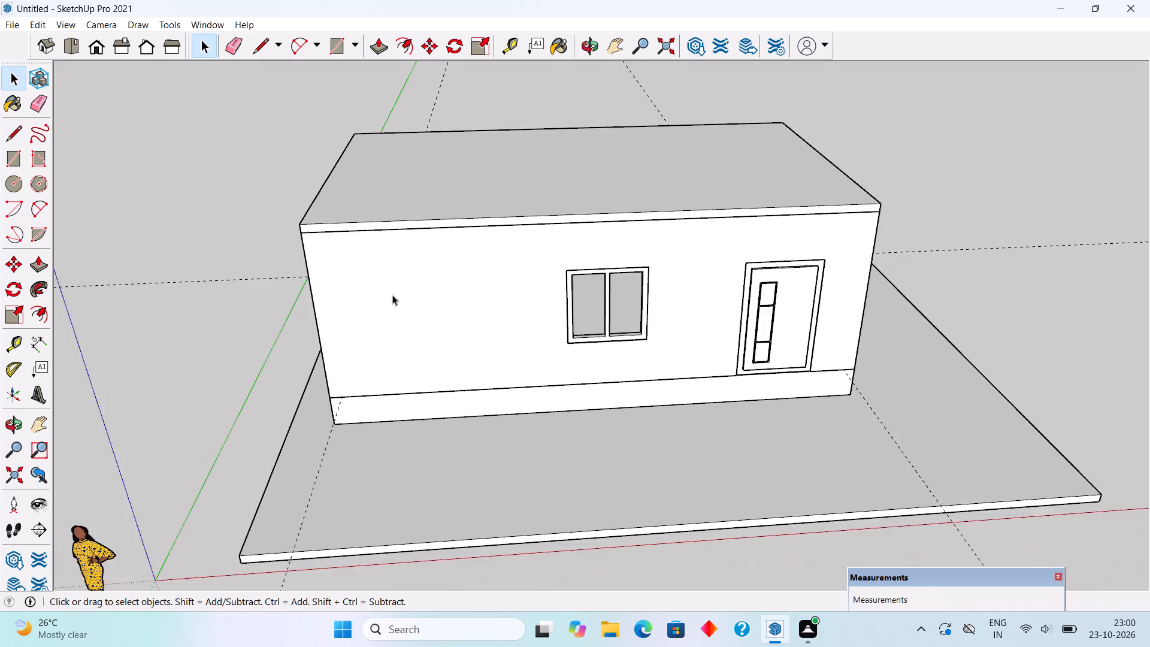
pyautogui.scroll(4, 471, 407)
pyautogui.tripleClick(486, 391)
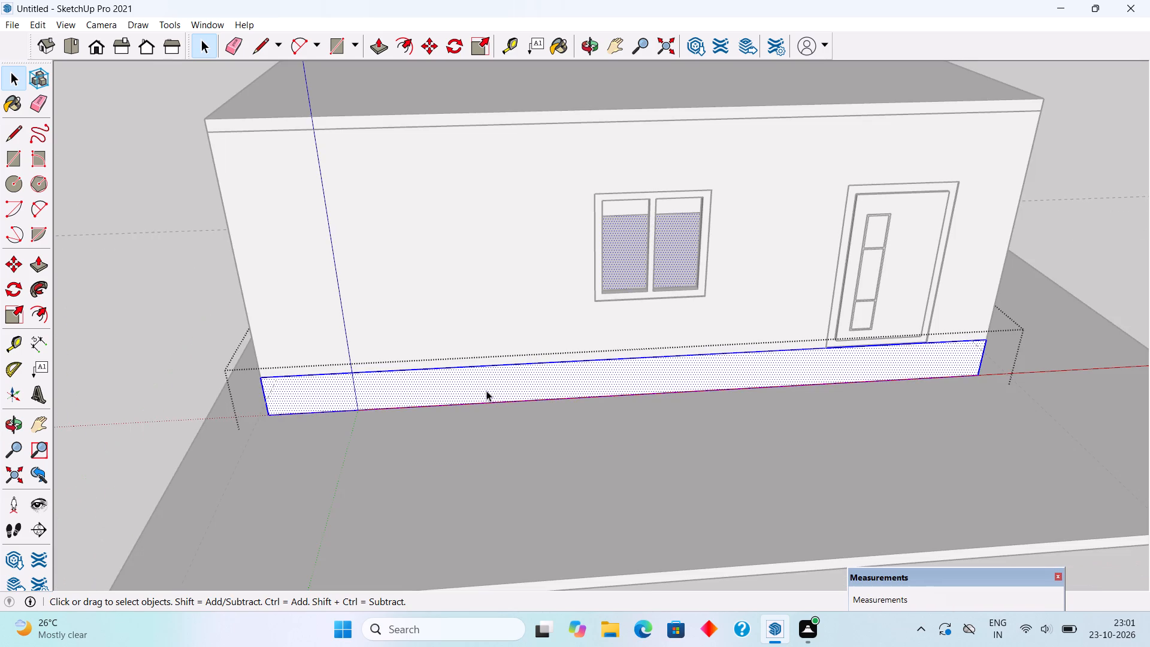
pyautogui.press('p')
pyautogui.click(486, 391)
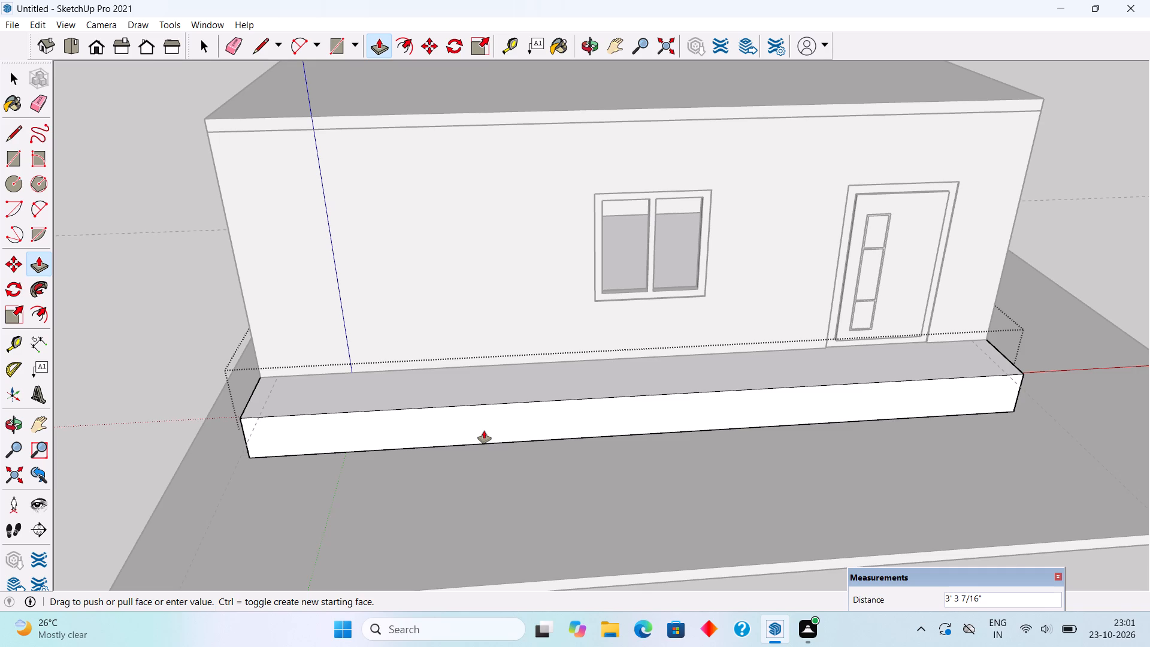
pyautogui.write("6'")
pyautogui.press('Return')
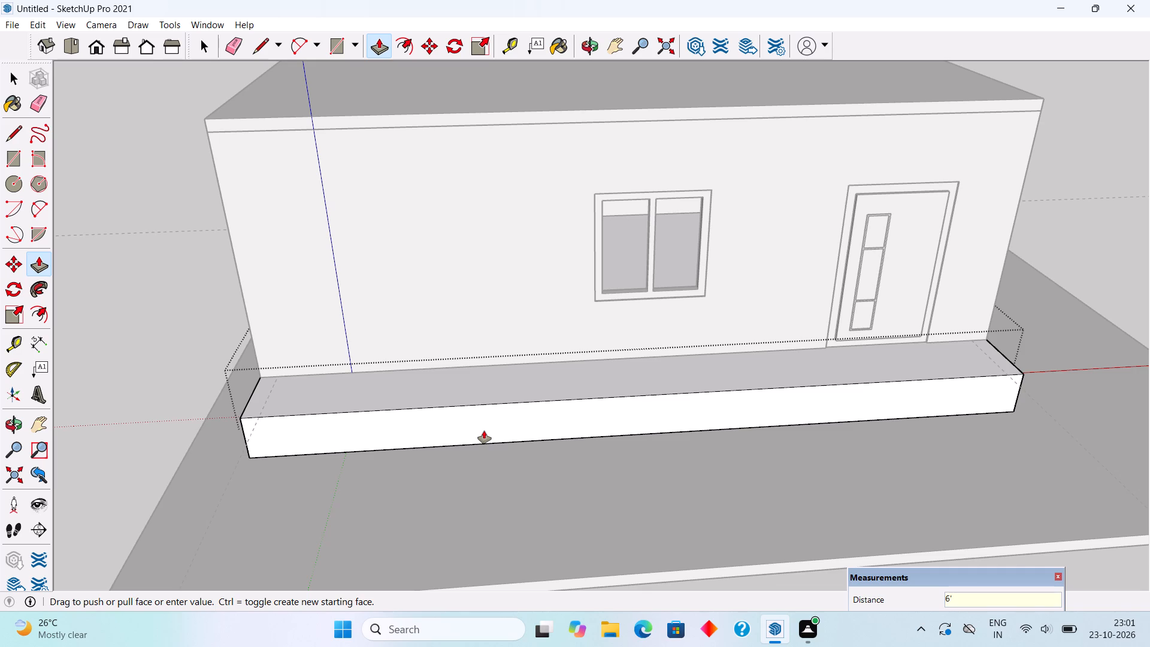
pyautogui.press('space')
pyautogui.scroll(-7, 480, 420)
pyautogui.moveTo(439, 374); pyautogui.dragTo(417, 506, button='middle')
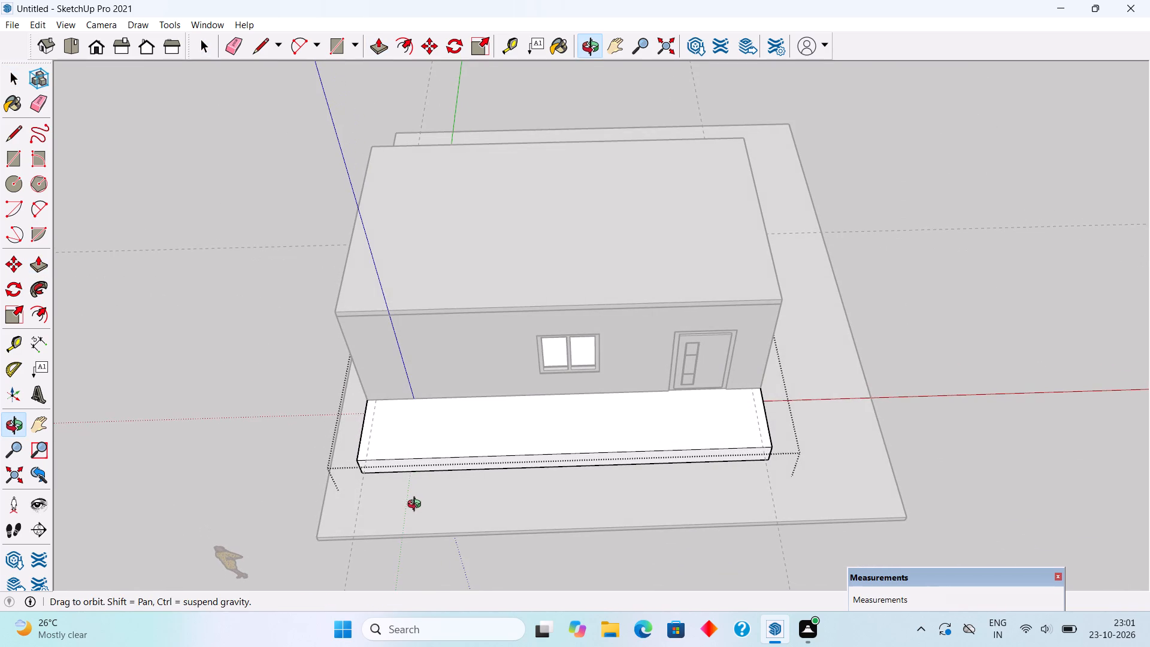
pyautogui.moveTo(417, 506); pyautogui.dragTo(417, 506, button='middle')
pyautogui.click(846, 377)
# Place a vertical guide 1' outside the window frame's side away from the door, and an aligned guide 14' from the plinth's side edge.
pyautogui.moveTo(688, 424); pyautogui.dragTo(679, 449, button='middle')
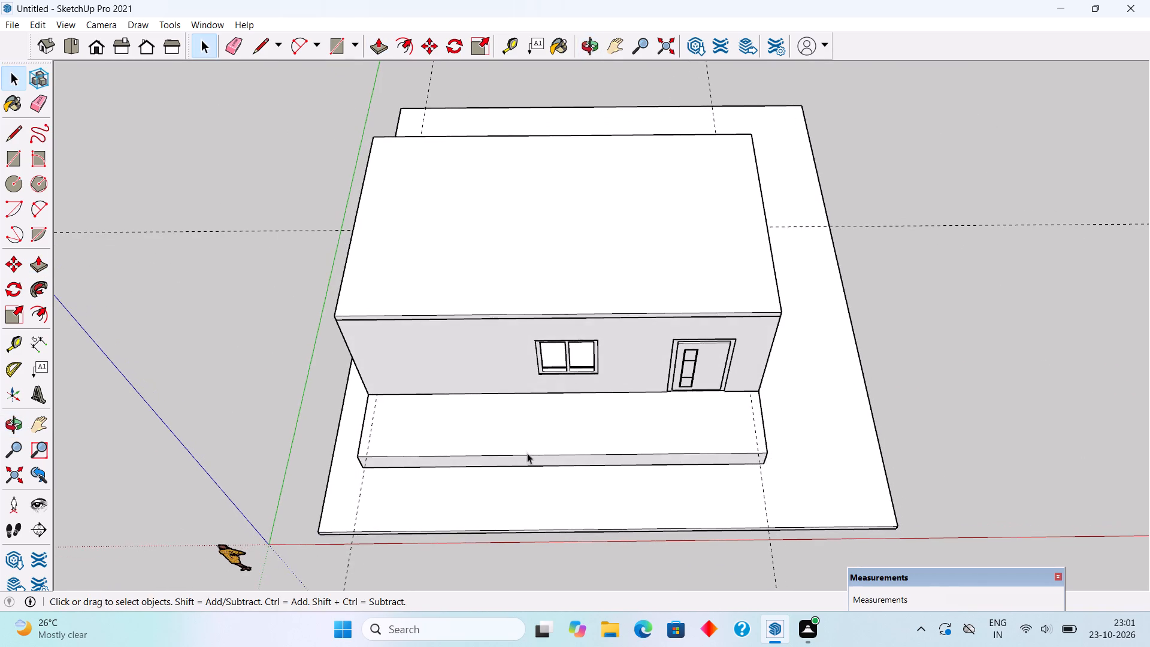
pyautogui.moveTo(521, 425); pyautogui.dragTo(549, 403, button='middle')
pyautogui.scroll(4, 552, 361)
pyautogui.press('t')
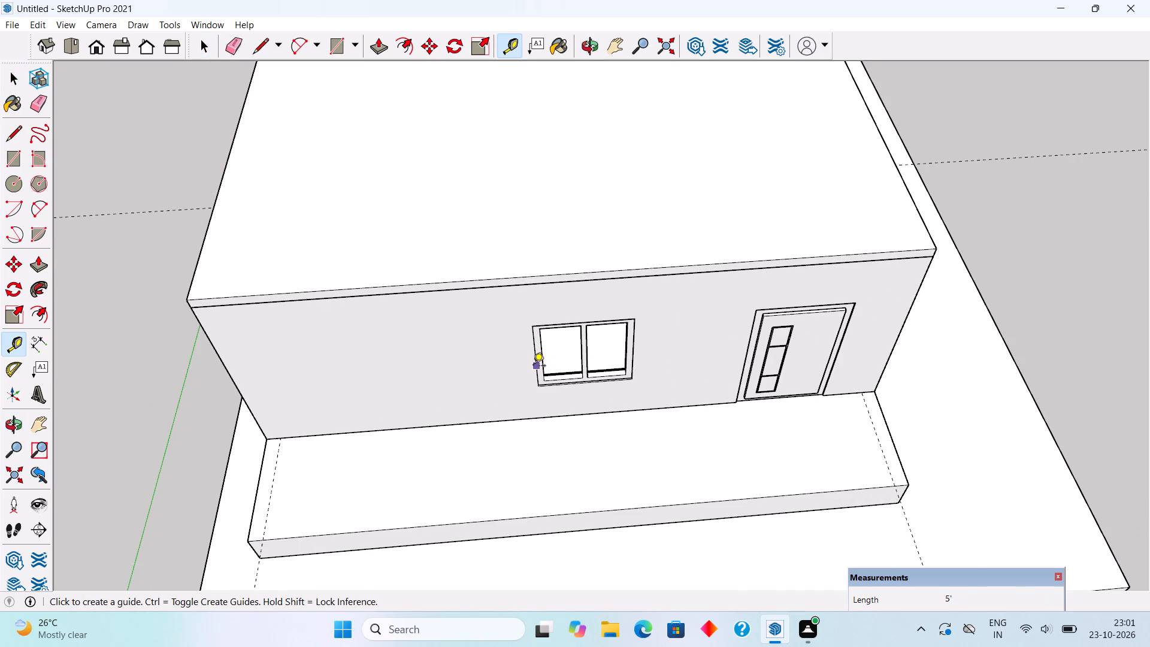
pyautogui.click(533, 367)
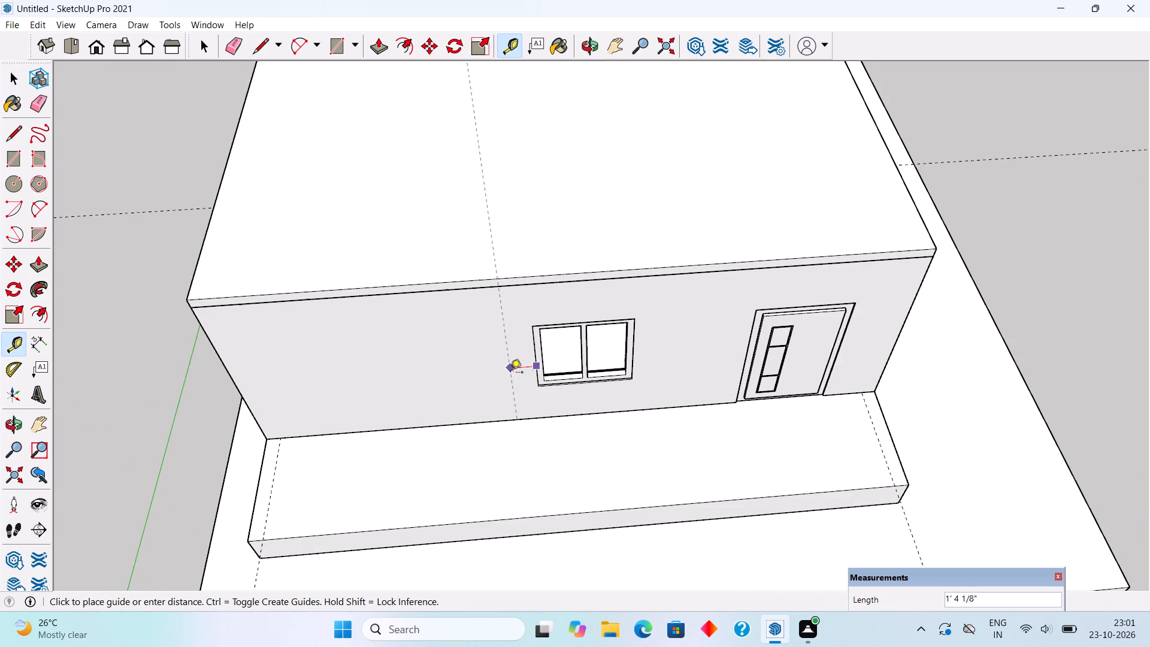
pyautogui.press('1')
pyautogui.press("'")
pyautogui.press('Return')
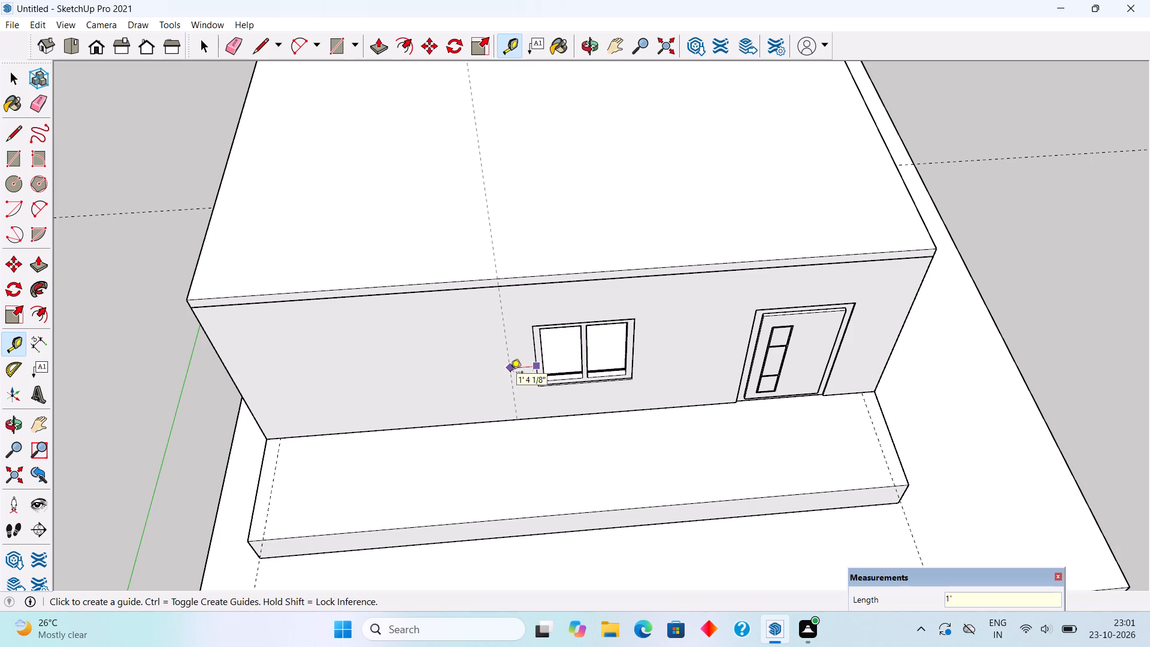
pyautogui.click(258, 474)
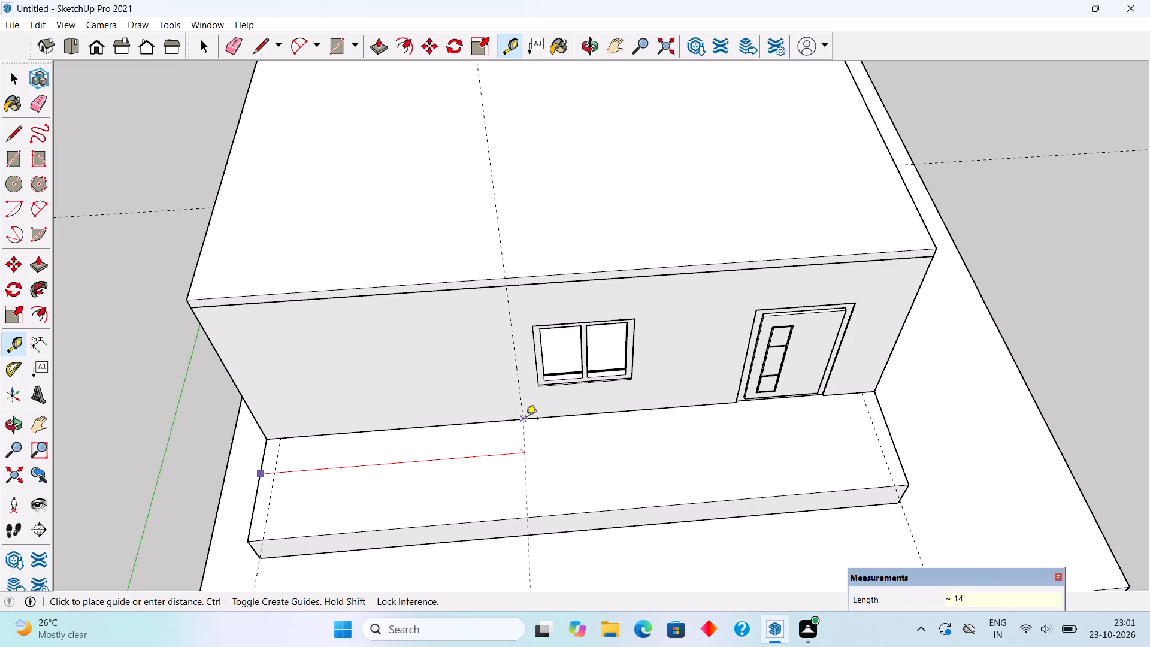
pyautogui.click(526, 419)
# Draw a 14' by 9" rectangle along the plinth's front edge, from its end to the cross guide, using a guide 9" inside that edge.
pyautogui.scroll(-2, 538, 488)
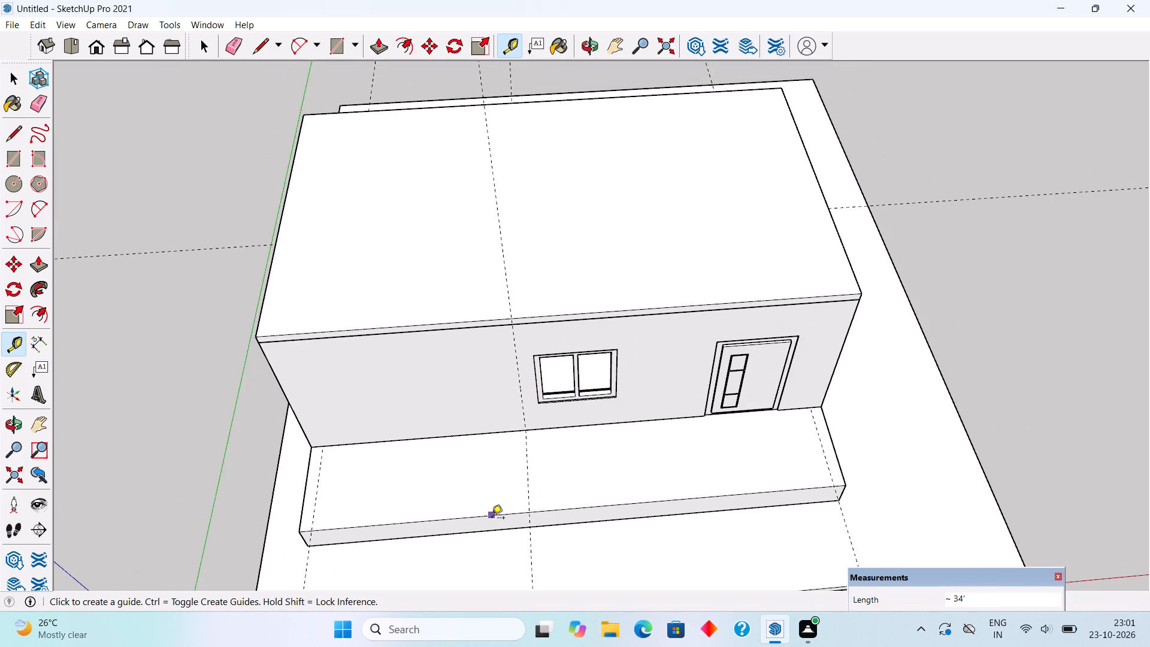
pyautogui.click(492, 519)
pyautogui.write('9"')
pyautogui.press('Return')
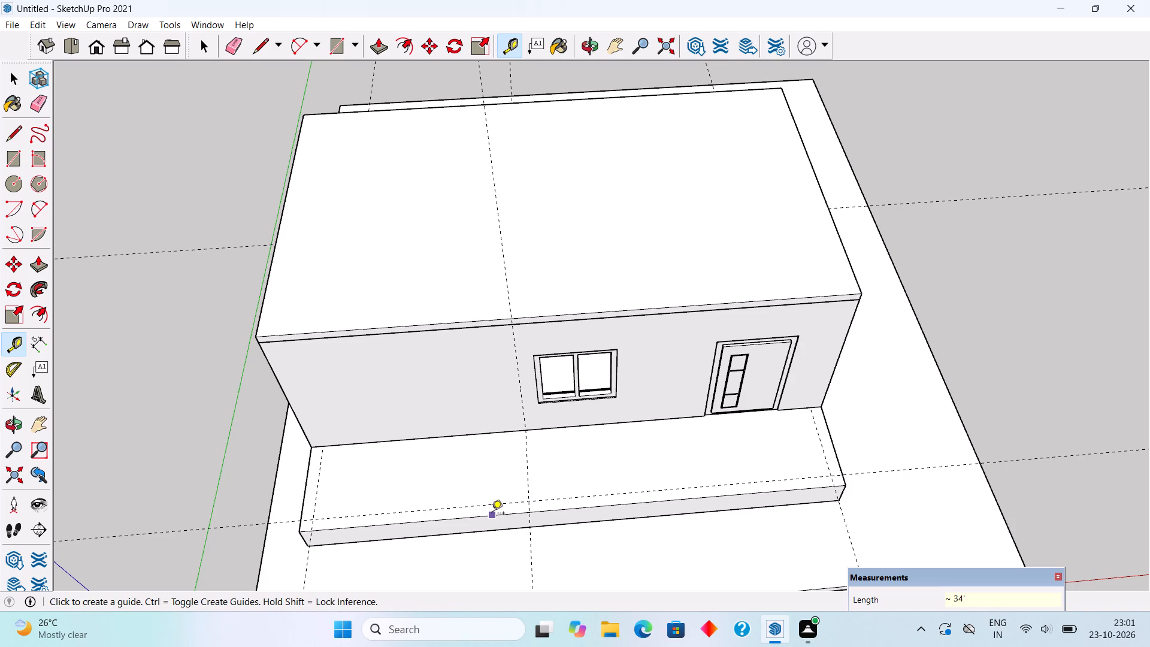
pyautogui.press('r')
pyautogui.click(301, 518)
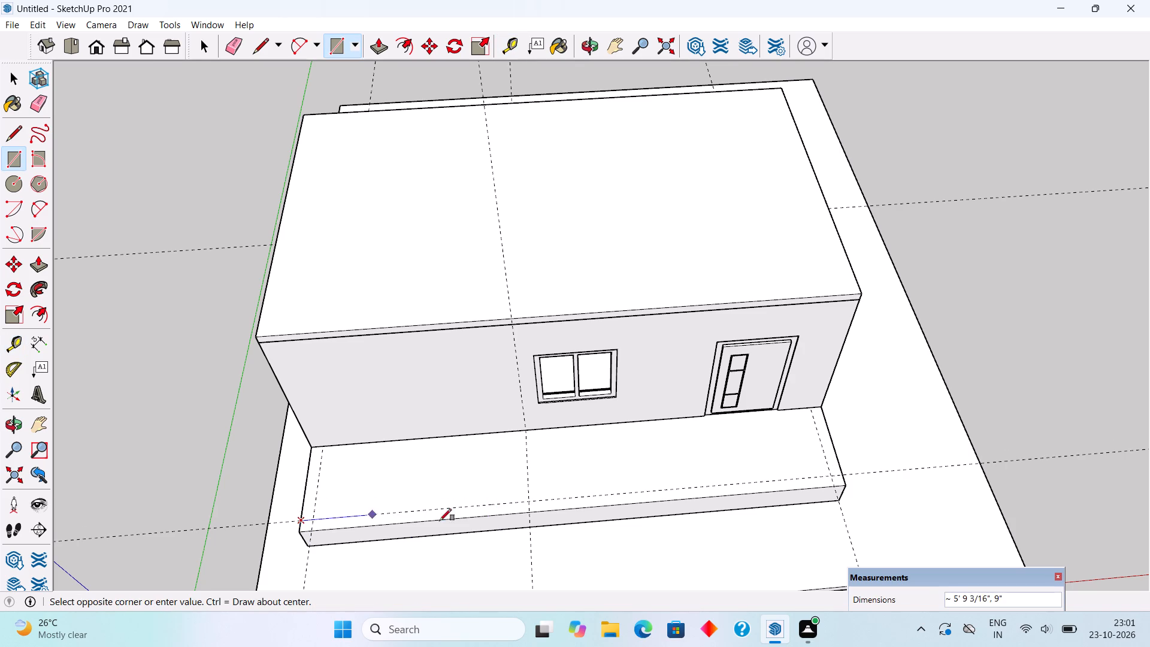
pyautogui.click(526, 514)
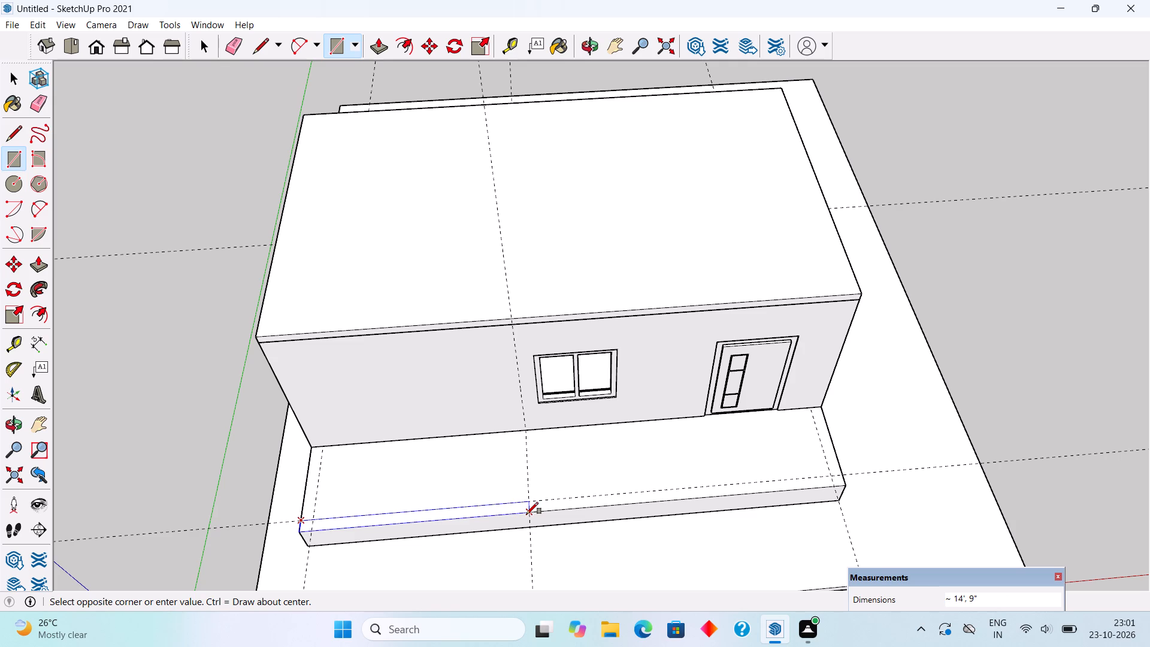
# Extrude the 14' by 9" rectangle 20' upward into a tall front wall.
pyautogui.press('p')
pyautogui.click(521, 504)
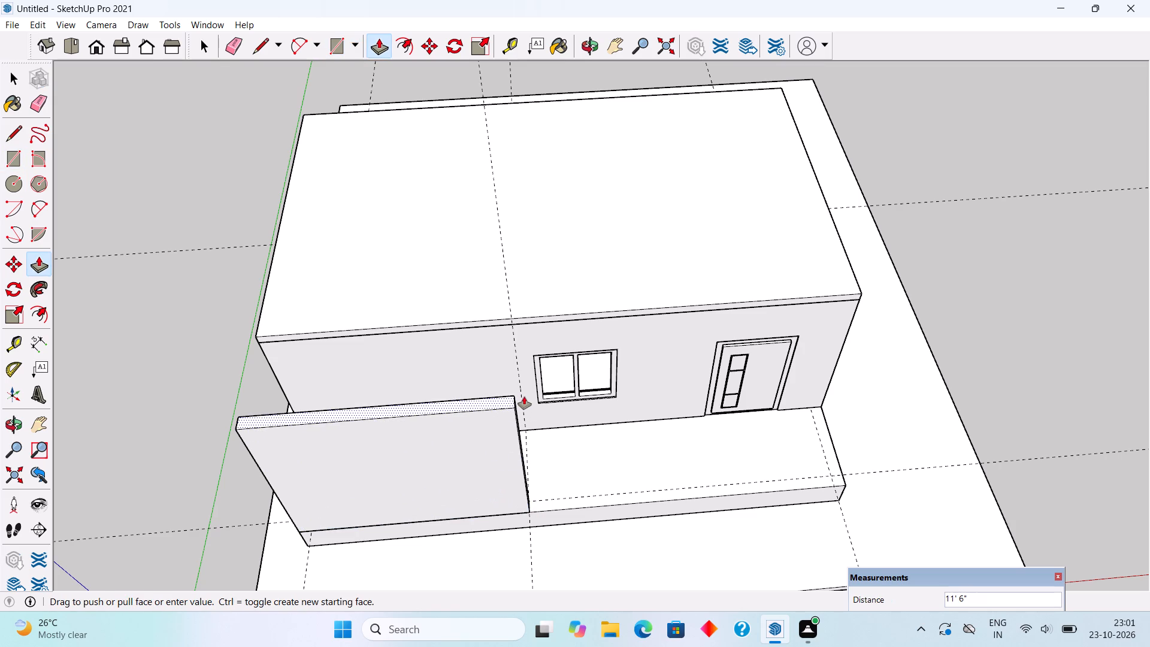
pyautogui.write("20'")
pyautogui.press('Return')
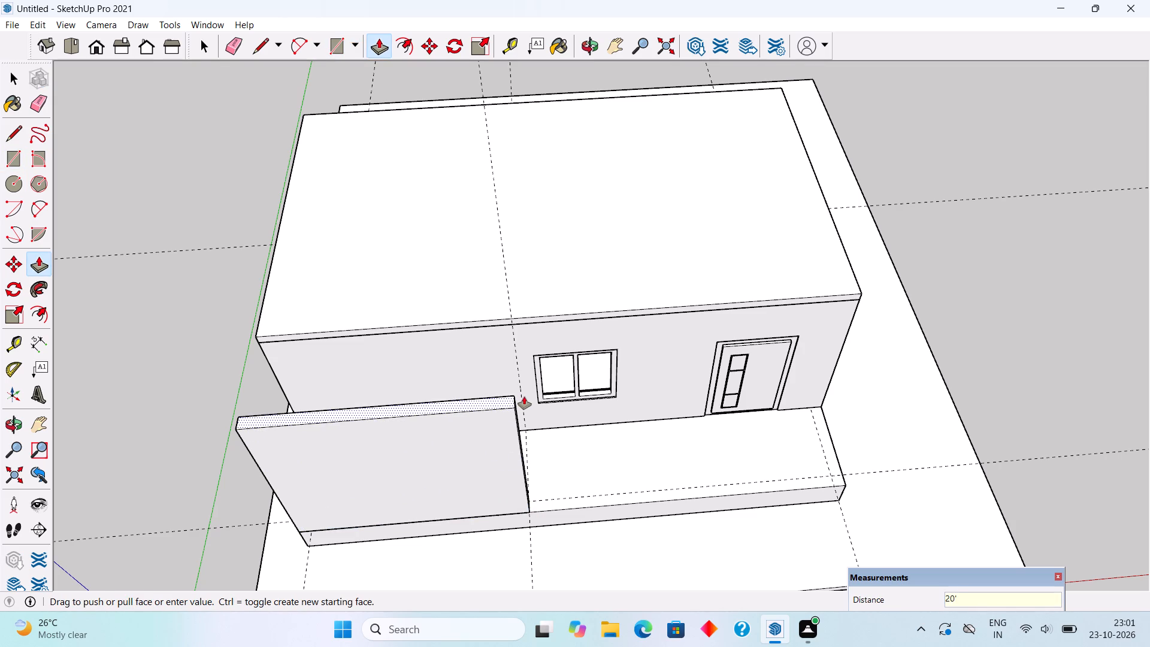
pyautogui.press('space')
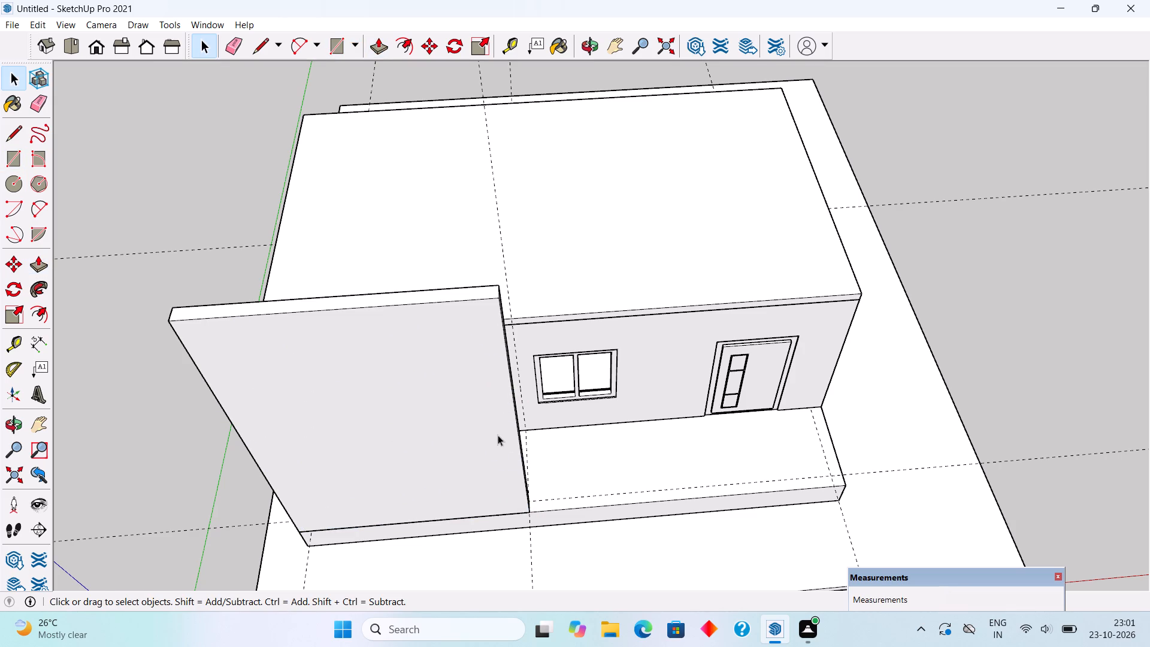
# Group all the geometry of the new tall front wall.
pyautogui.tripleClick(498, 435)
pyautogui.rightClick(498, 435)
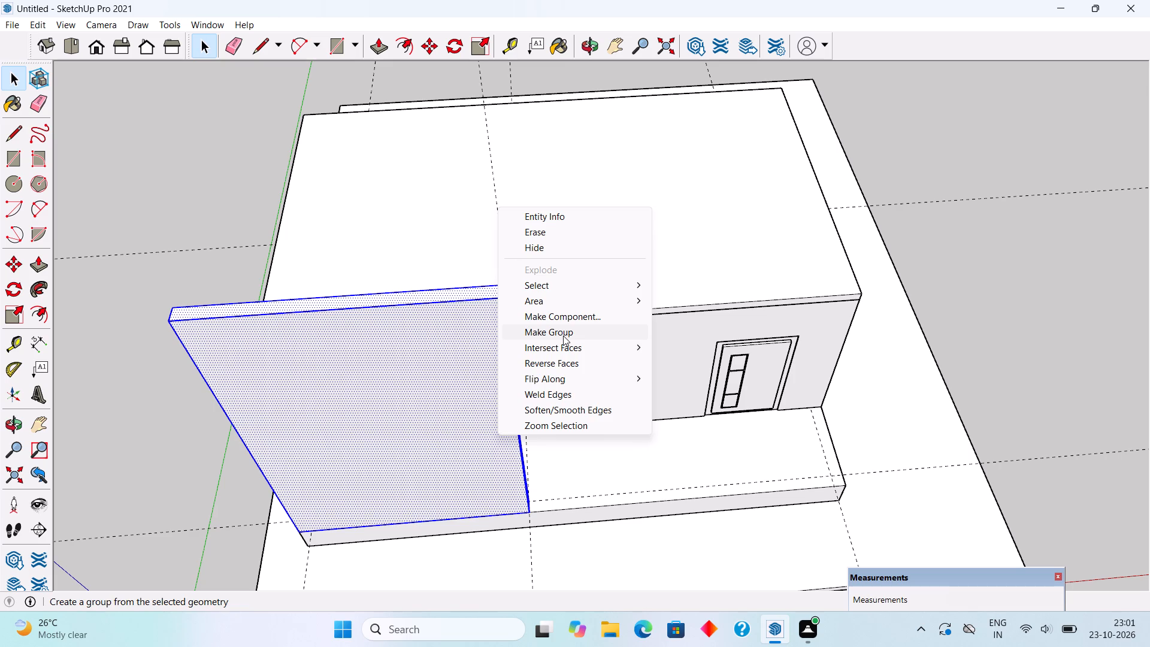
pyautogui.click(563, 335)
pyautogui.click(1003, 380)
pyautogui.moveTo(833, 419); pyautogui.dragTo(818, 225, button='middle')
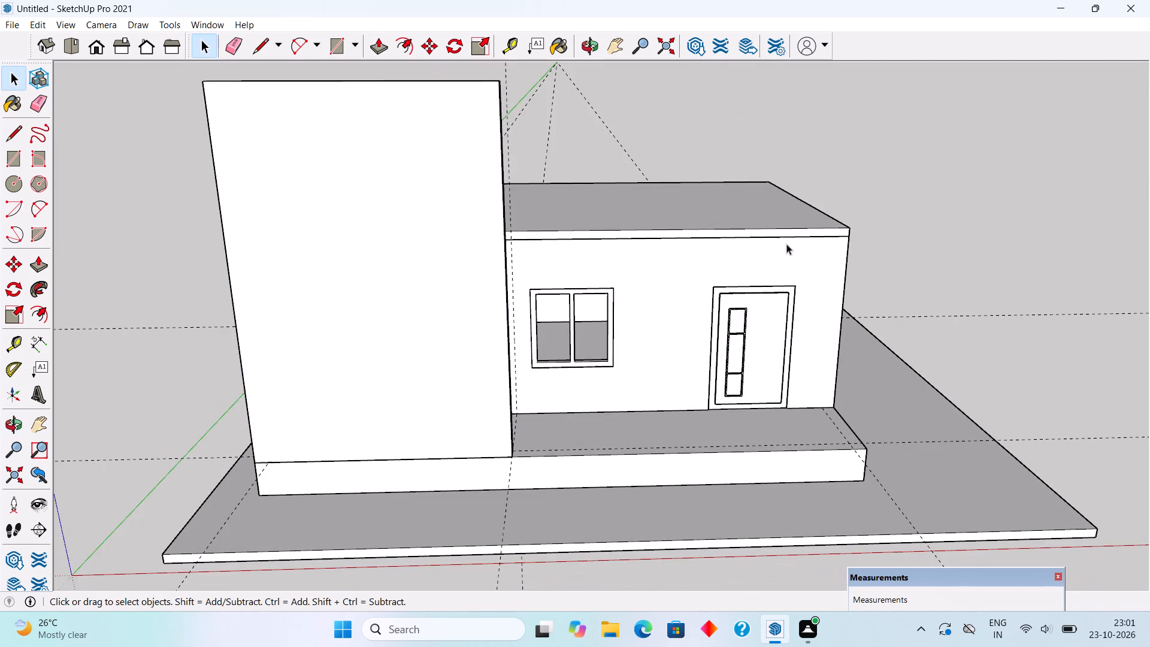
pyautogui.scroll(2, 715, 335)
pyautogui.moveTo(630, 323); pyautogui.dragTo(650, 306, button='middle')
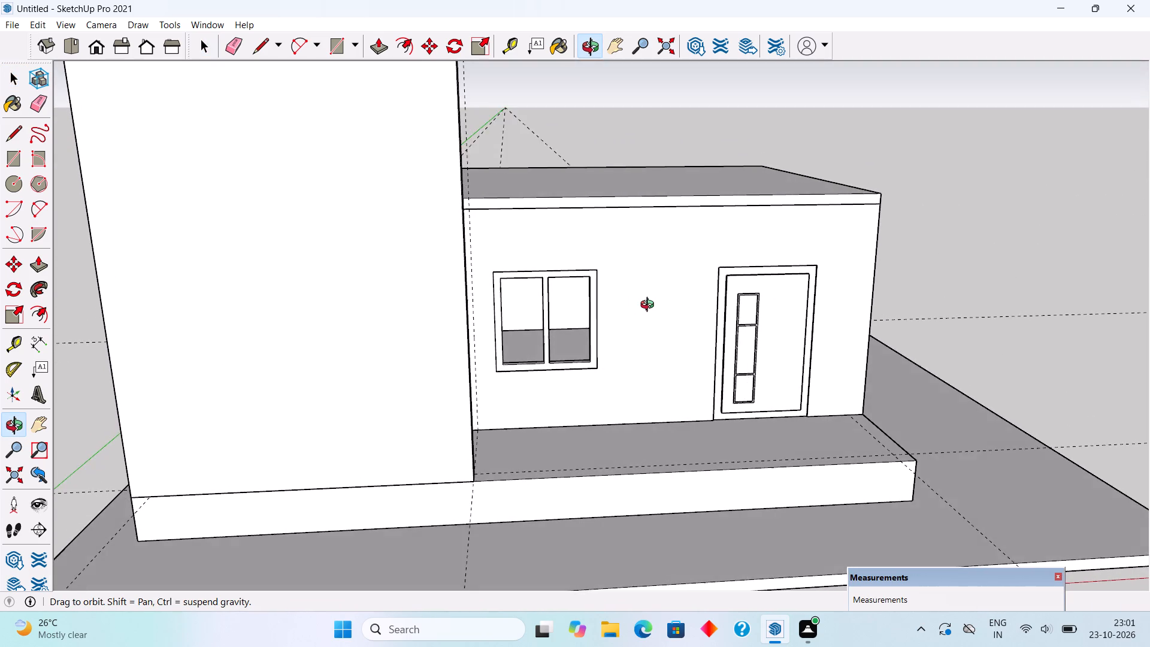
# Push the tall front wall's end face on the window side inward by 1.5' inside its group.
pyautogui.moveTo(650, 306); pyautogui.dragTo(646, 305, button='middle')
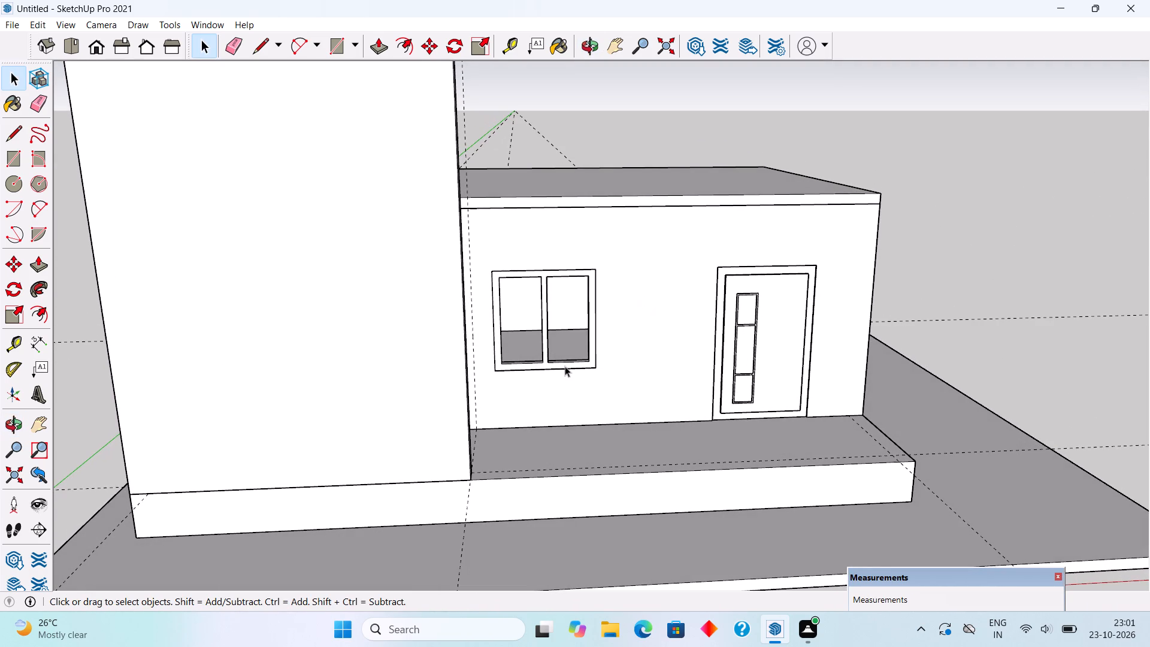
pyautogui.scroll(1, 563, 367)
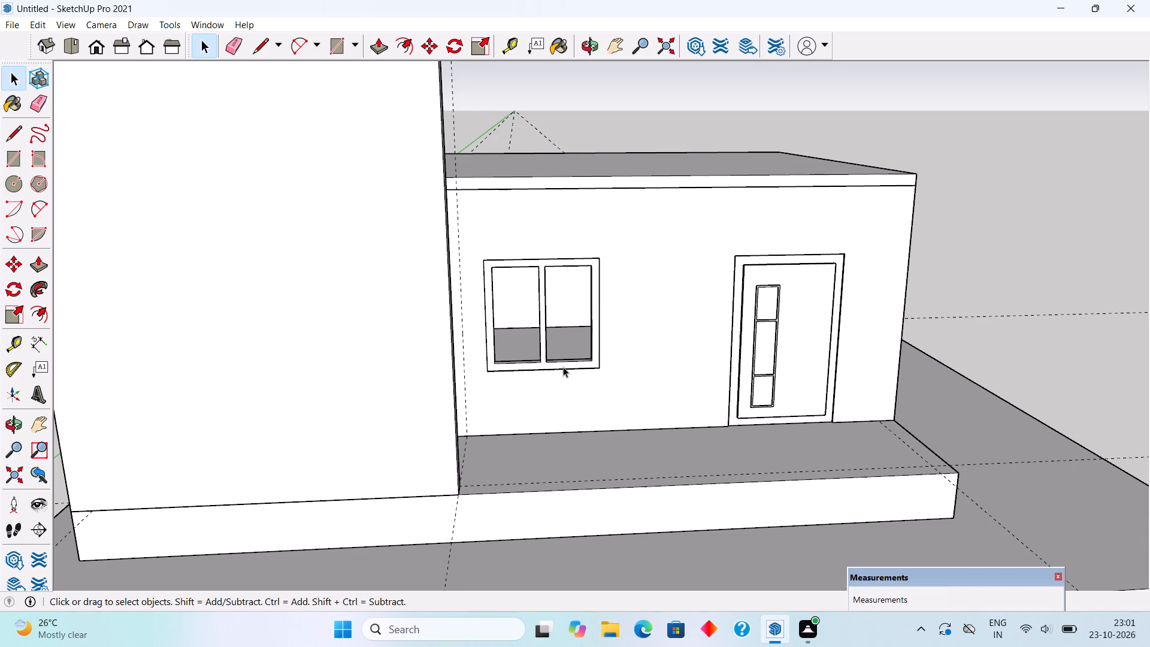
pyautogui.moveTo(510, 384); pyautogui.dragTo(353, 377, button='middle')
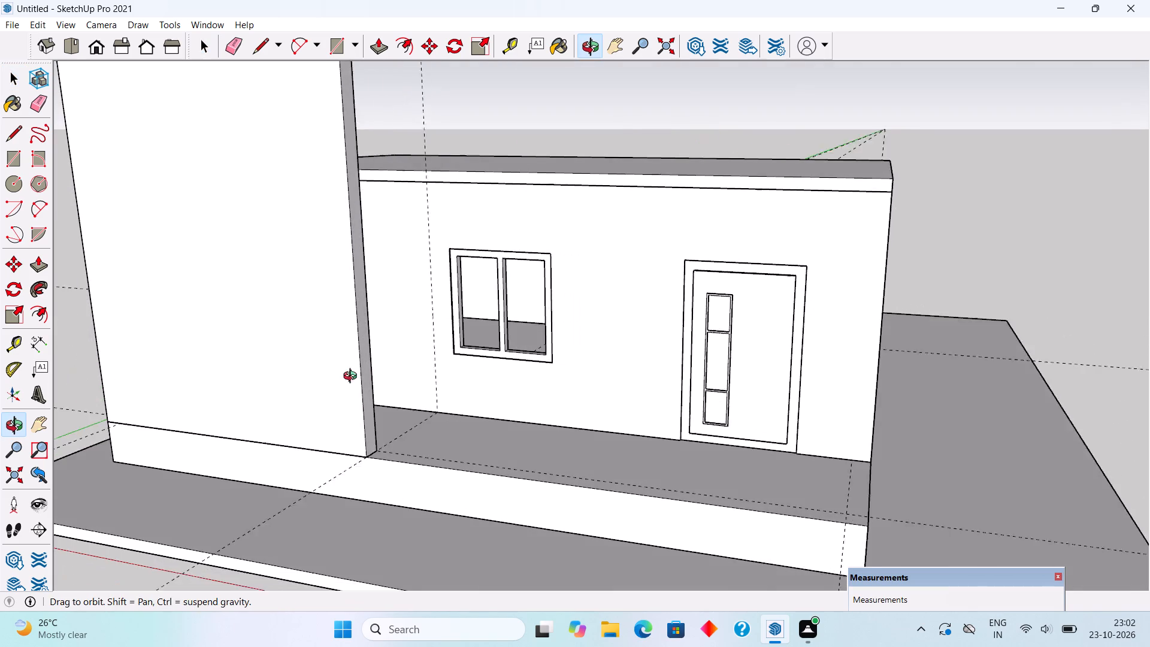
pyautogui.moveTo(353, 377); pyautogui.dragTo(351, 377, button='middle')
pyautogui.scroll(4, 351, 377)
pyautogui.doubleClick(355, 369)
pyautogui.click(355, 369)
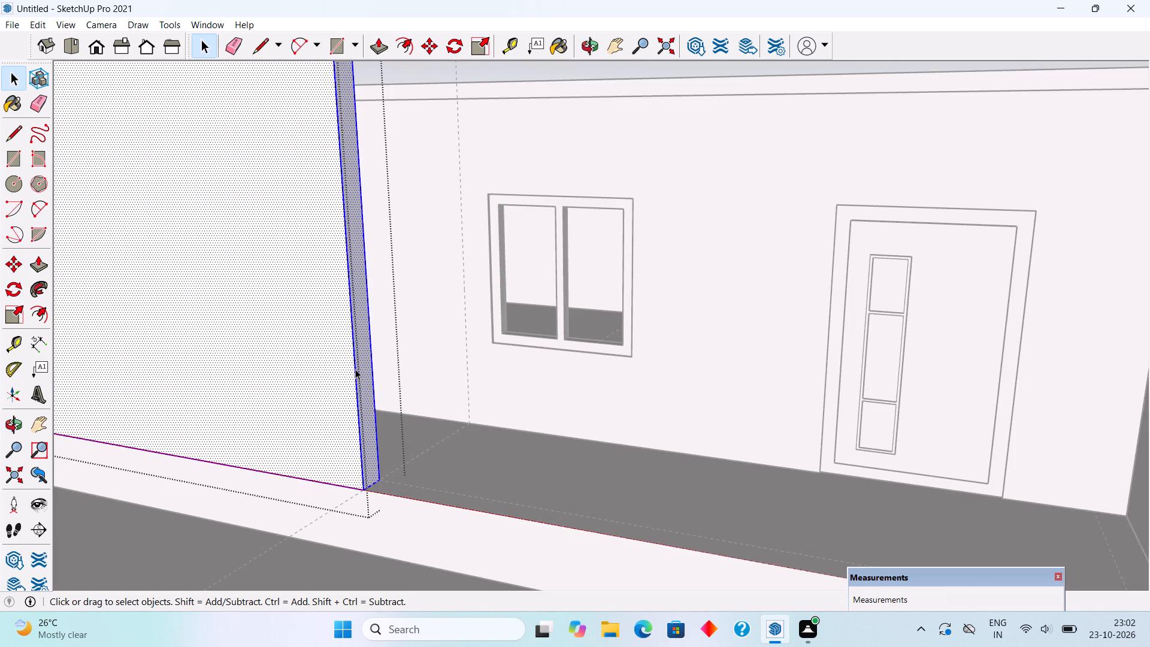
pyautogui.press('p')
pyautogui.click(364, 367)
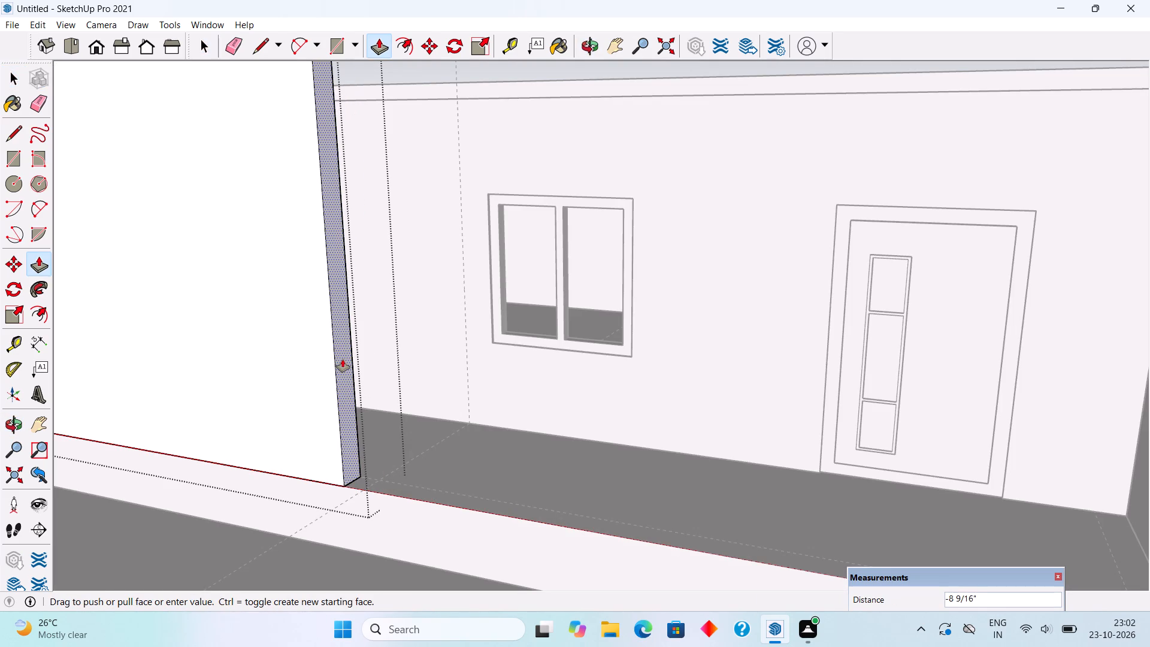
pyautogui.write("1.5'")
pyautogui.press('Return')
pyautogui.press('space')
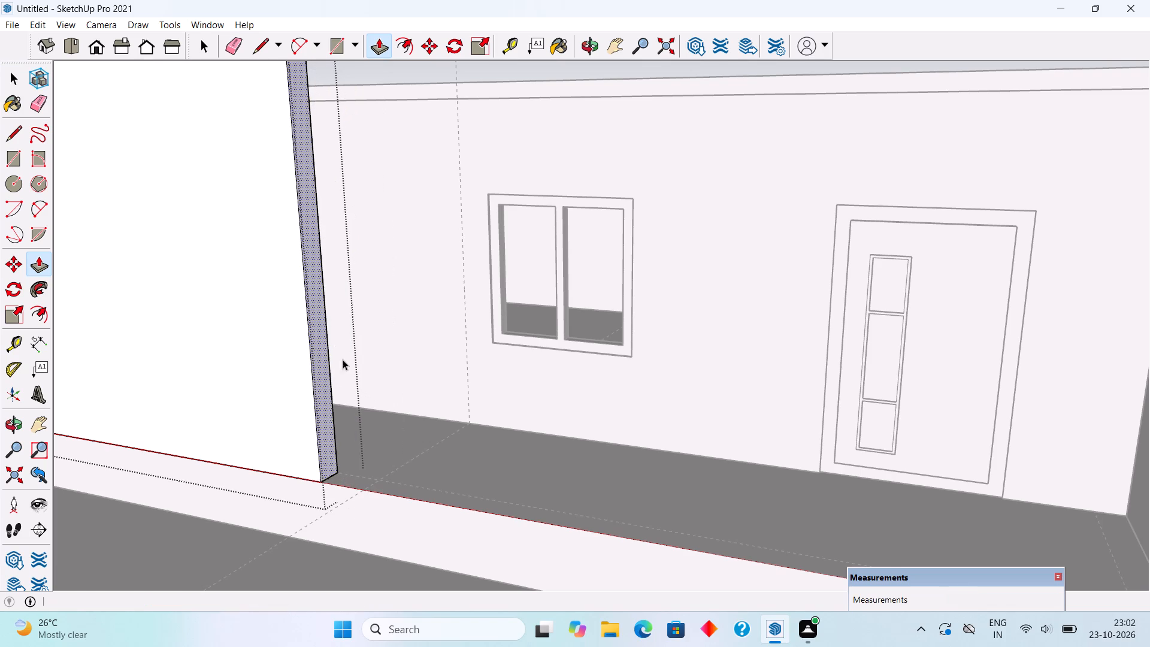
pyautogui.scroll(-11, 374, 442)
pyautogui.click(599, 205)
# Extend the roof slab's front face forward 5' 3" to meet the back of the tall front wall.
pyautogui.moveTo(484, 344); pyautogui.dragTo(486, 352, button='middle')
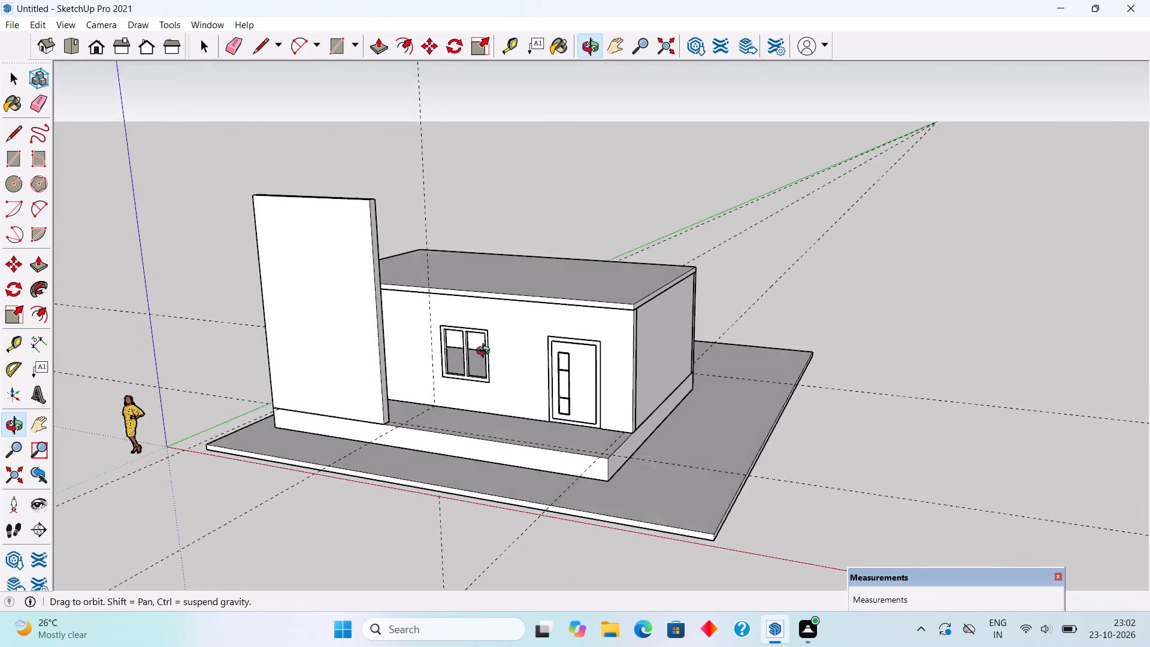
pyautogui.moveTo(486, 352); pyautogui.dragTo(638, 385, button='middle')
pyautogui.moveTo(386, 358); pyautogui.dragTo(450, 335, button='middle')
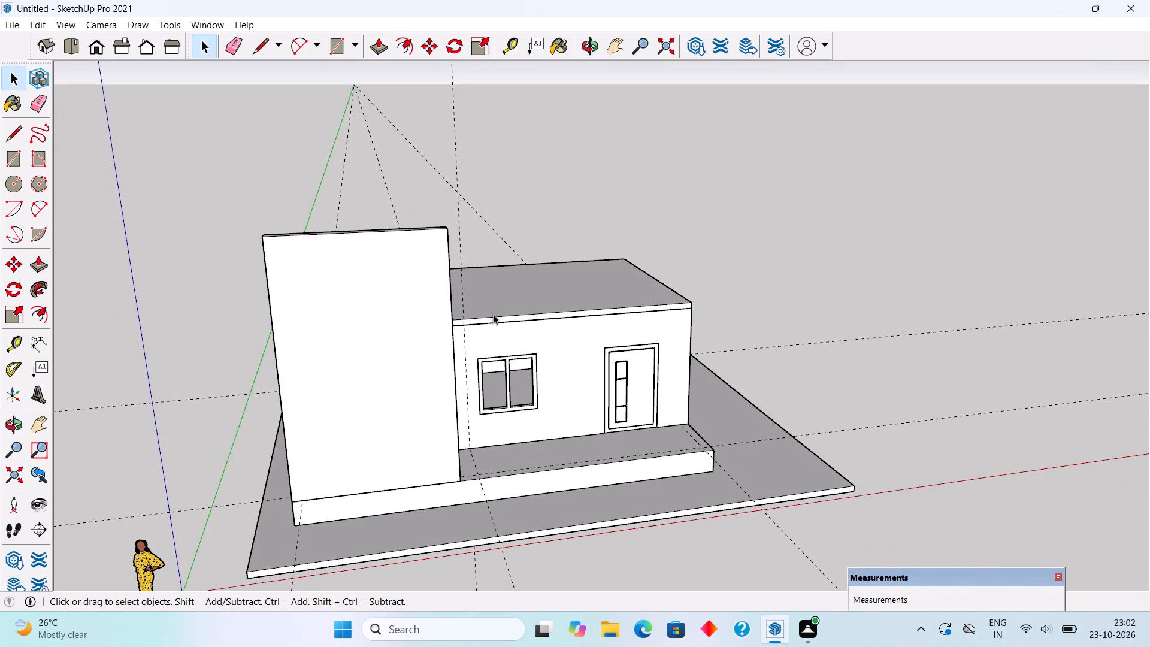
pyautogui.moveTo(488, 313); pyautogui.dragTo(388, 303, button='middle')
pyautogui.scroll(4, 455, 319)
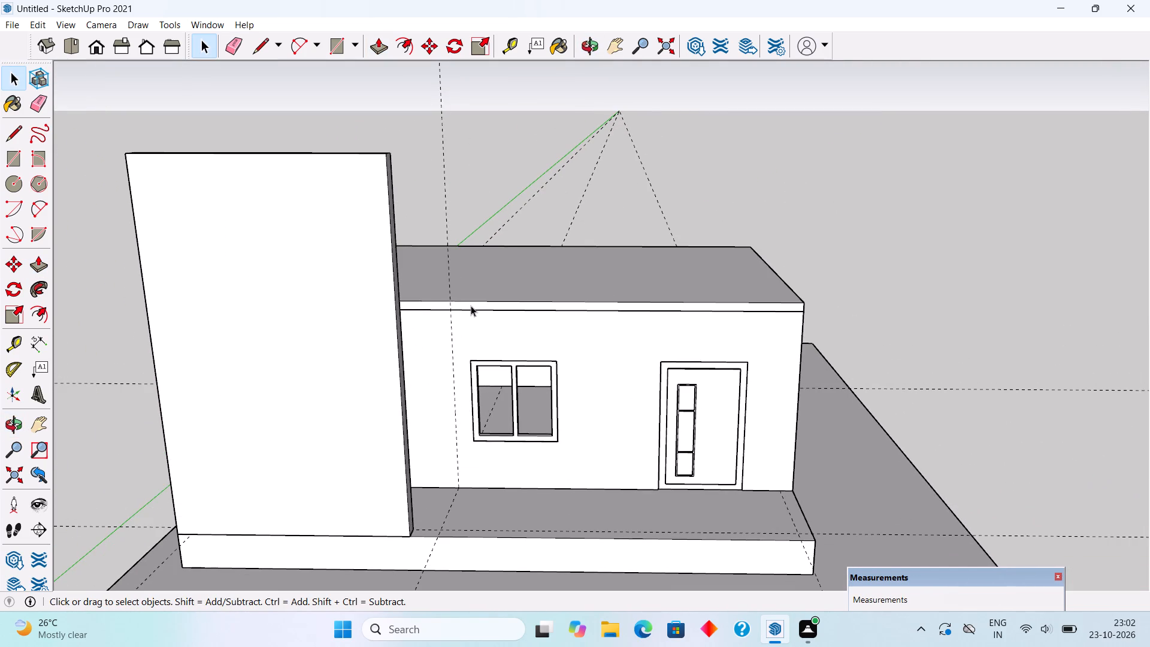
pyautogui.tripleClick(471, 306)
pyautogui.press('p')
pyautogui.click(471, 306)
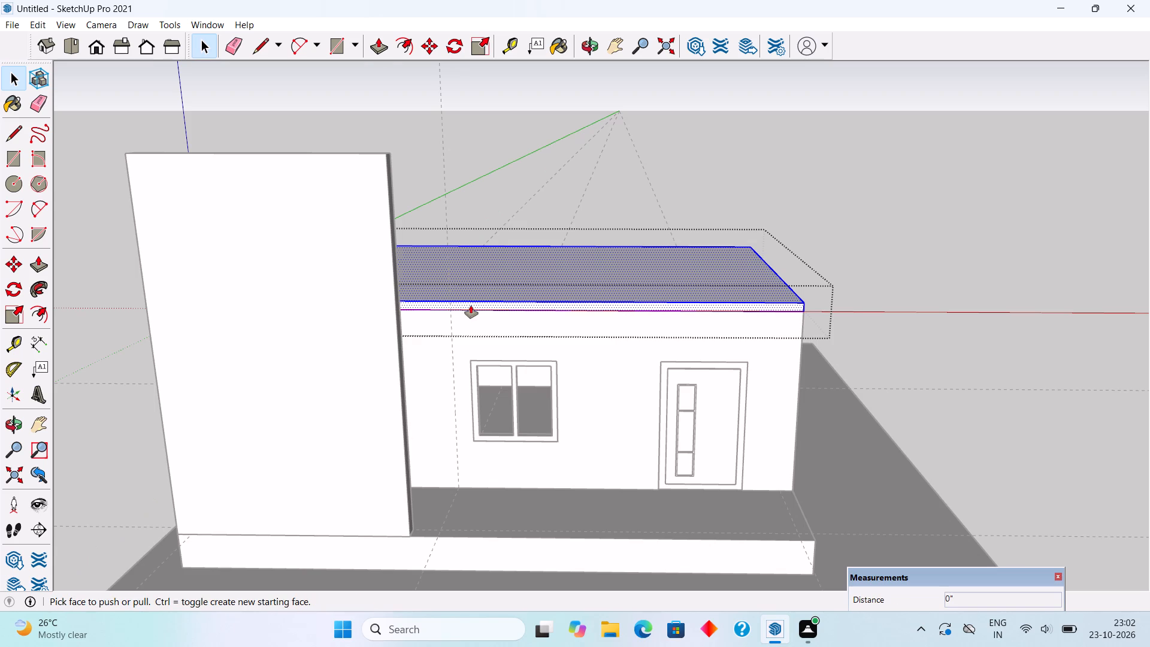
pyautogui.click(402, 301)
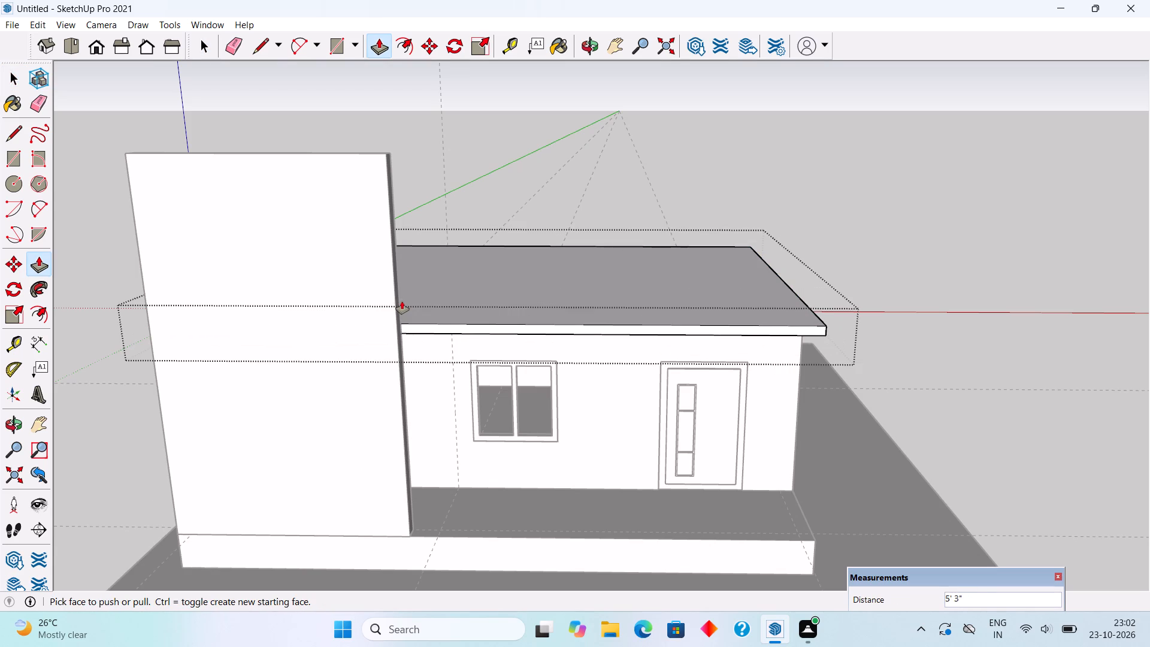
pyautogui.press('space')
pyautogui.click(488, 208)
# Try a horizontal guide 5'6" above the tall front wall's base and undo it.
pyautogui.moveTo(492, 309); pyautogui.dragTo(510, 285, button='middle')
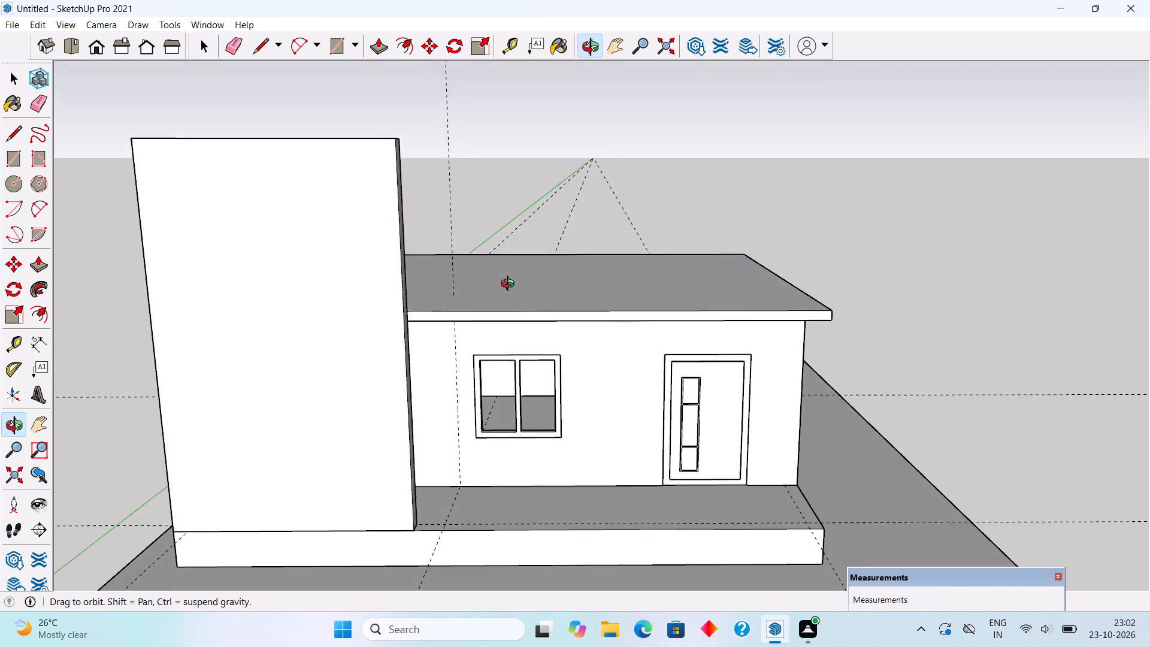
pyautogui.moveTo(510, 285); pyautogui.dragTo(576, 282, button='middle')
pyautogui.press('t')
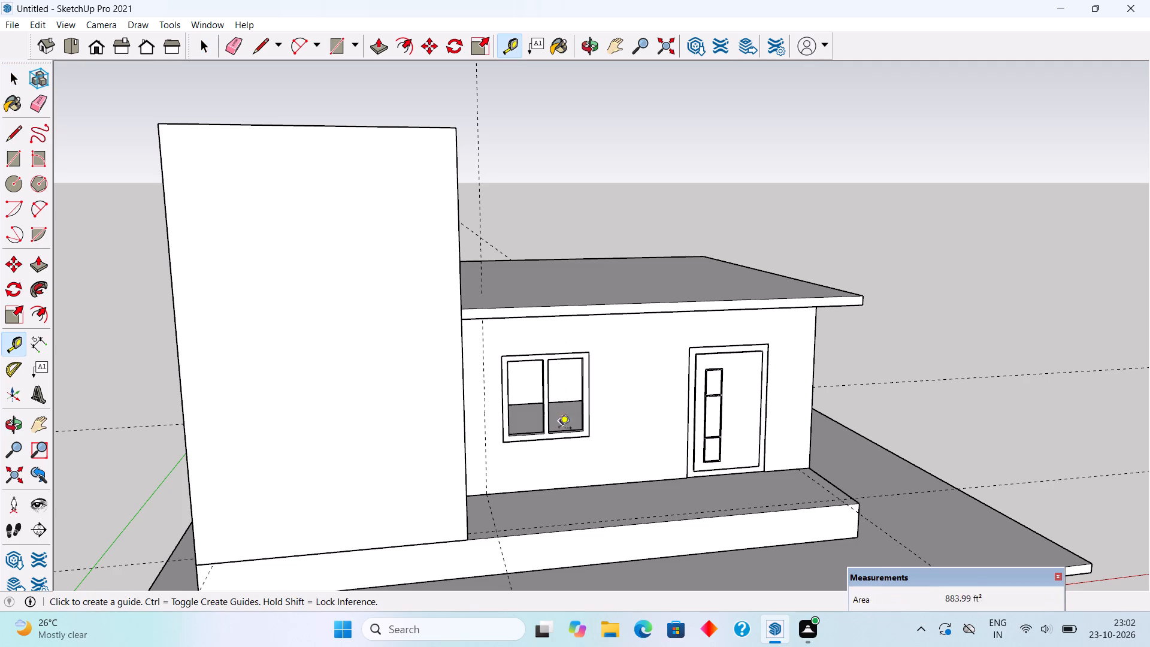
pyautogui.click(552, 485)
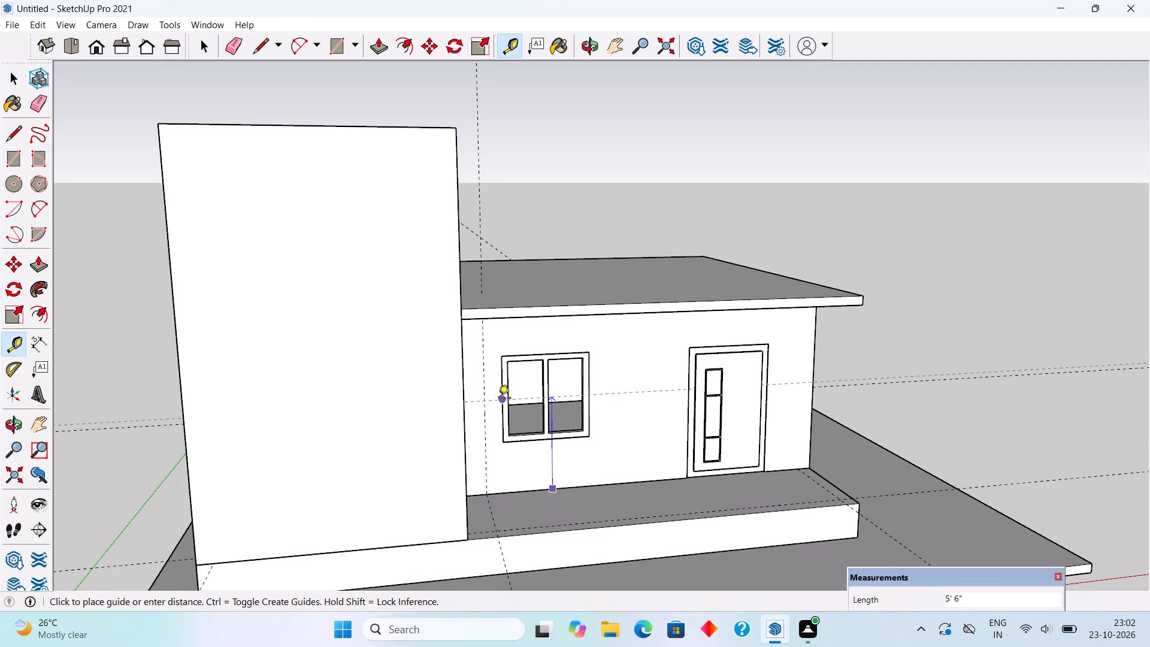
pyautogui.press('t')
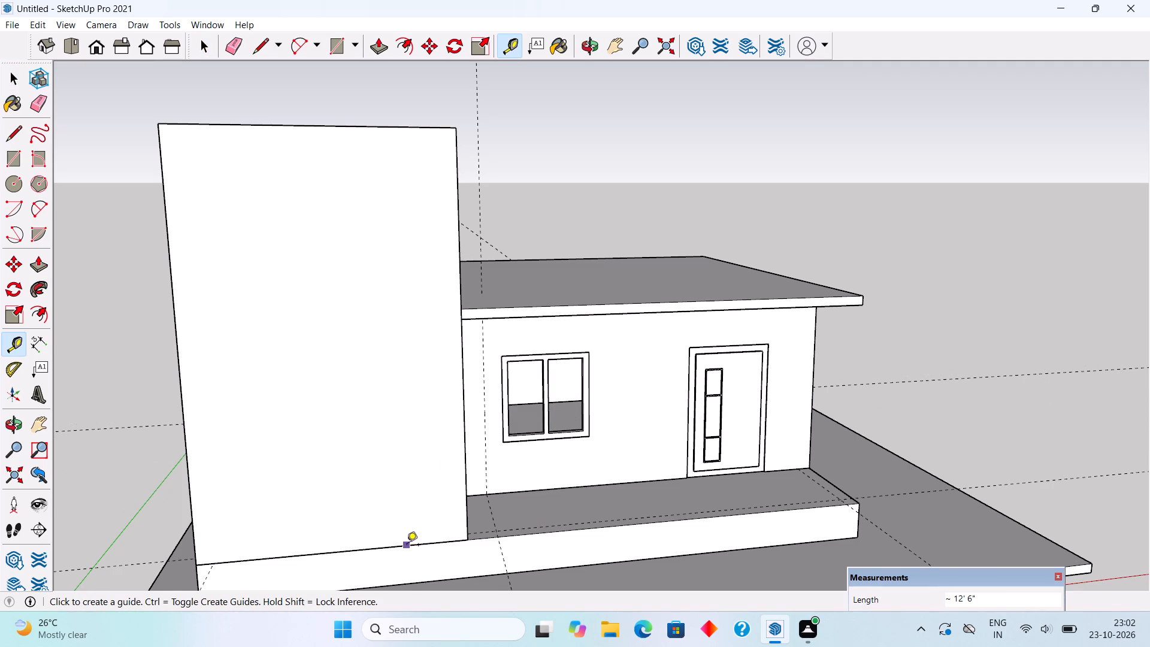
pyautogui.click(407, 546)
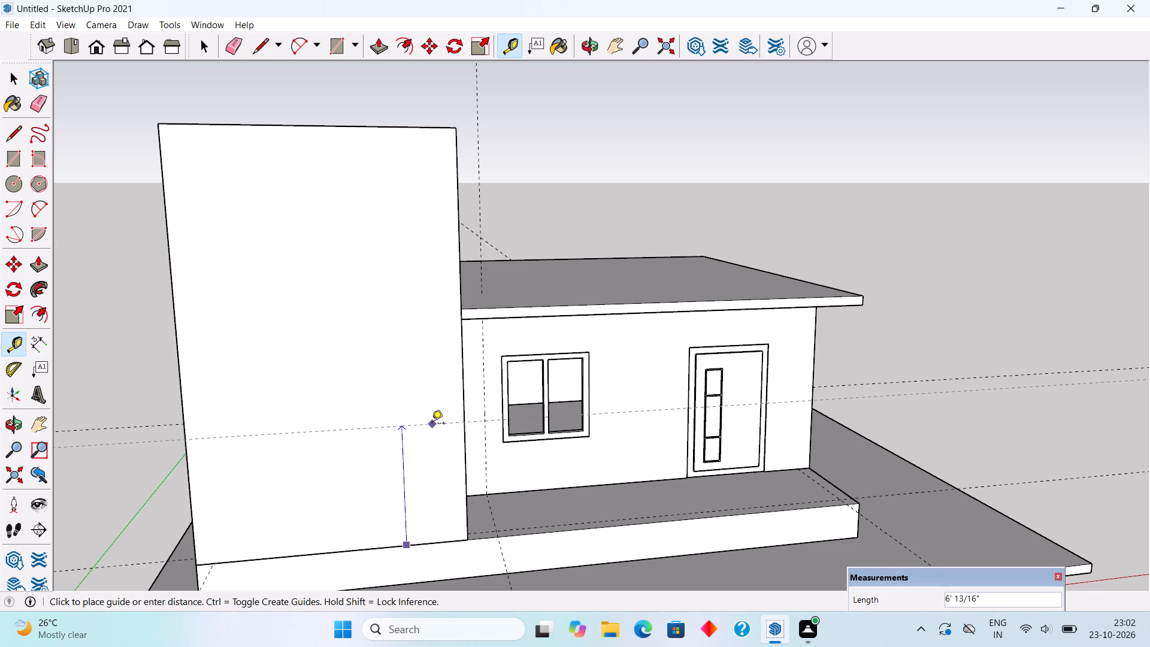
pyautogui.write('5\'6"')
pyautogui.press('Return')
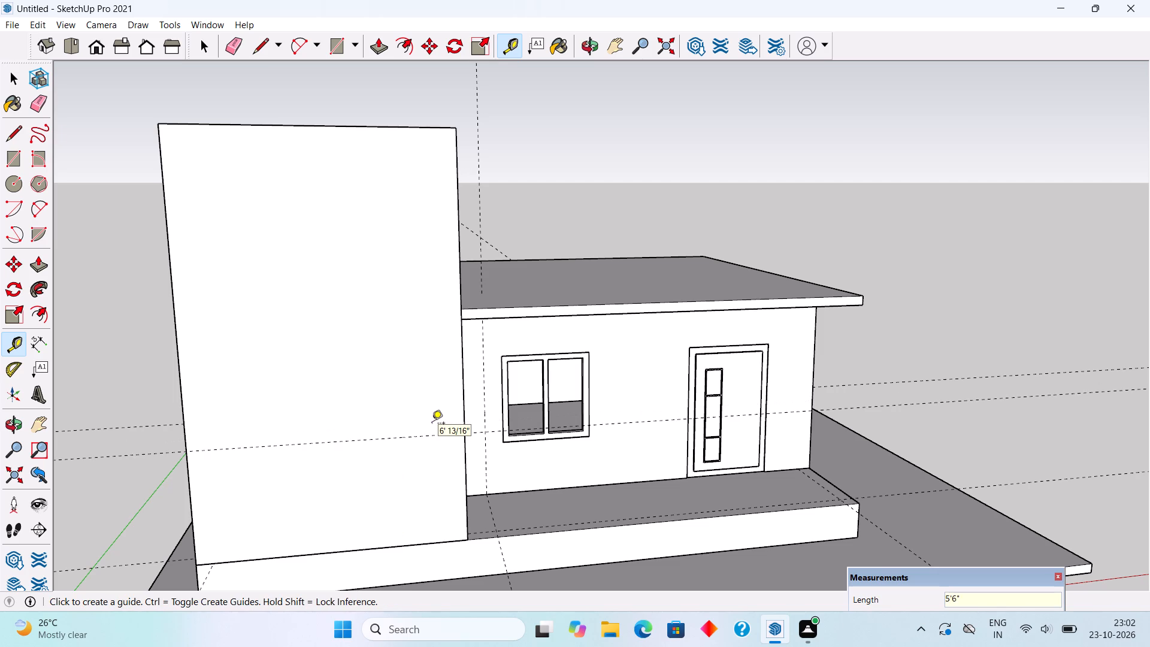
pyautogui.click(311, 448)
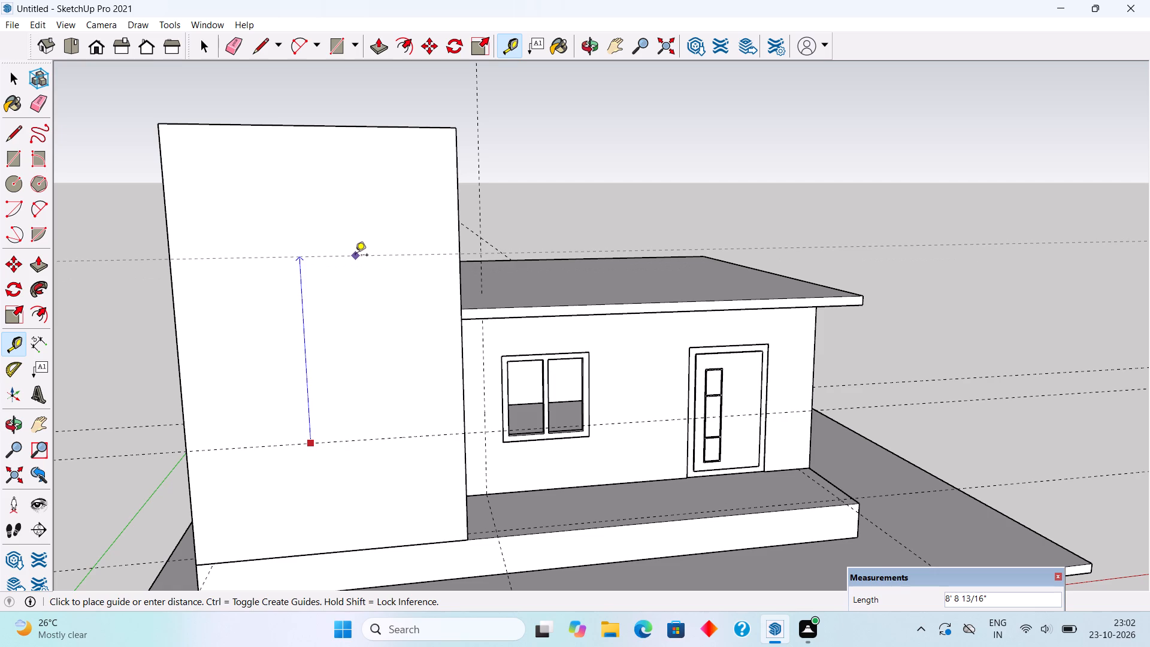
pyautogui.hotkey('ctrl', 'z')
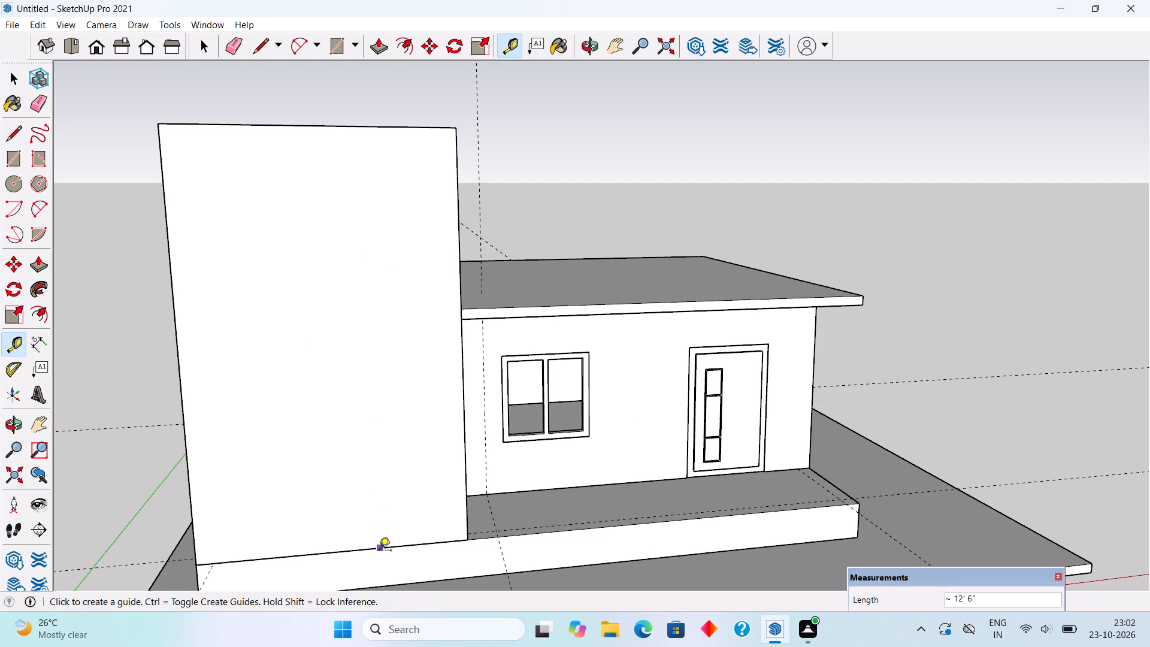
# Place a horizontal guide 6.5' above the tall front wall's base and another 7' above that guide.
pyautogui.click(379, 551)
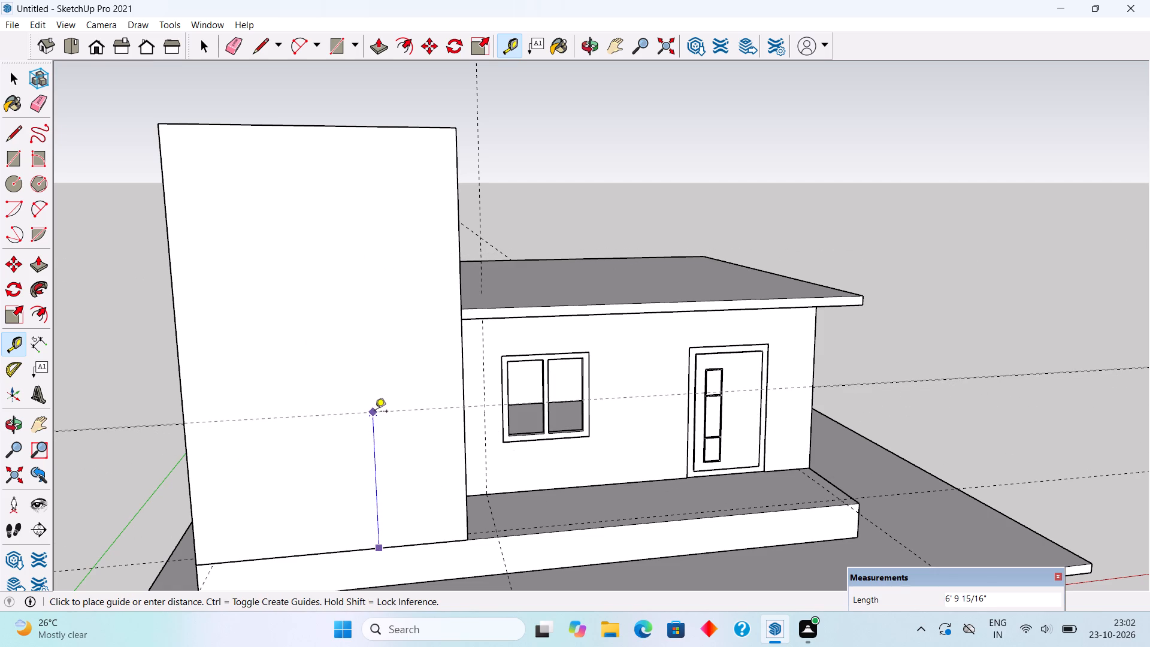
pyautogui.write("6.5'")
pyautogui.press('Return')
pyautogui.moveTo(383, 423); pyautogui.dragTo(375, 355, button='middle')
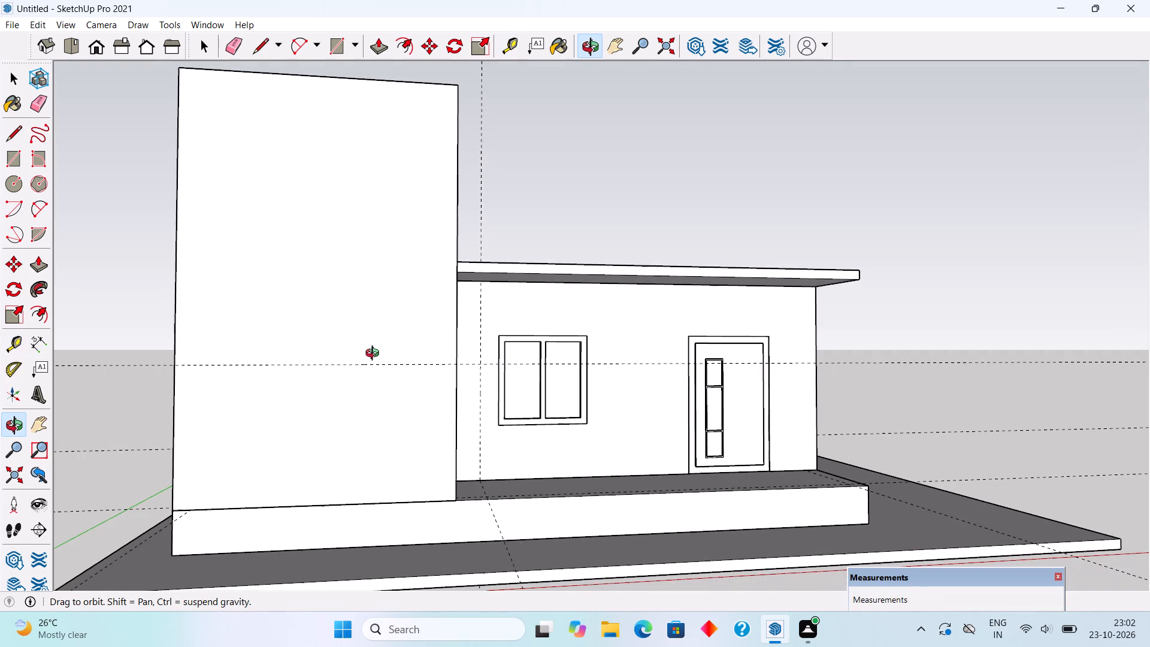
pyautogui.moveTo(375, 355); pyautogui.dragTo(364, 413, button='middle')
pyautogui.scroll(-2, 364, 413)
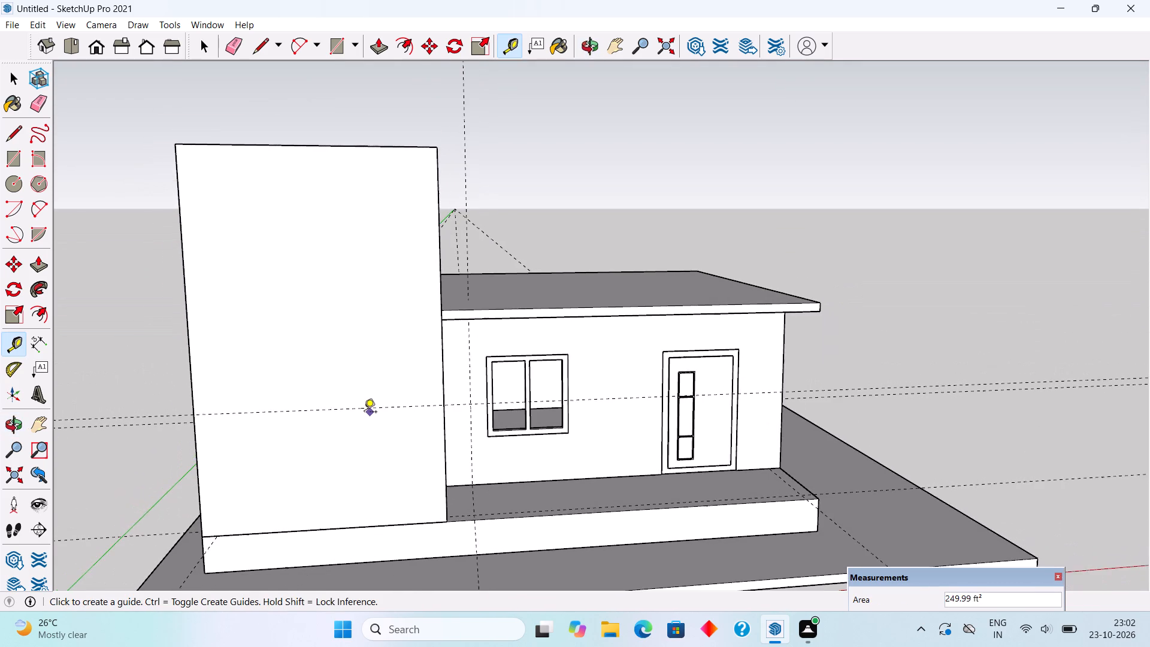
pyautogui.click(340, 413)
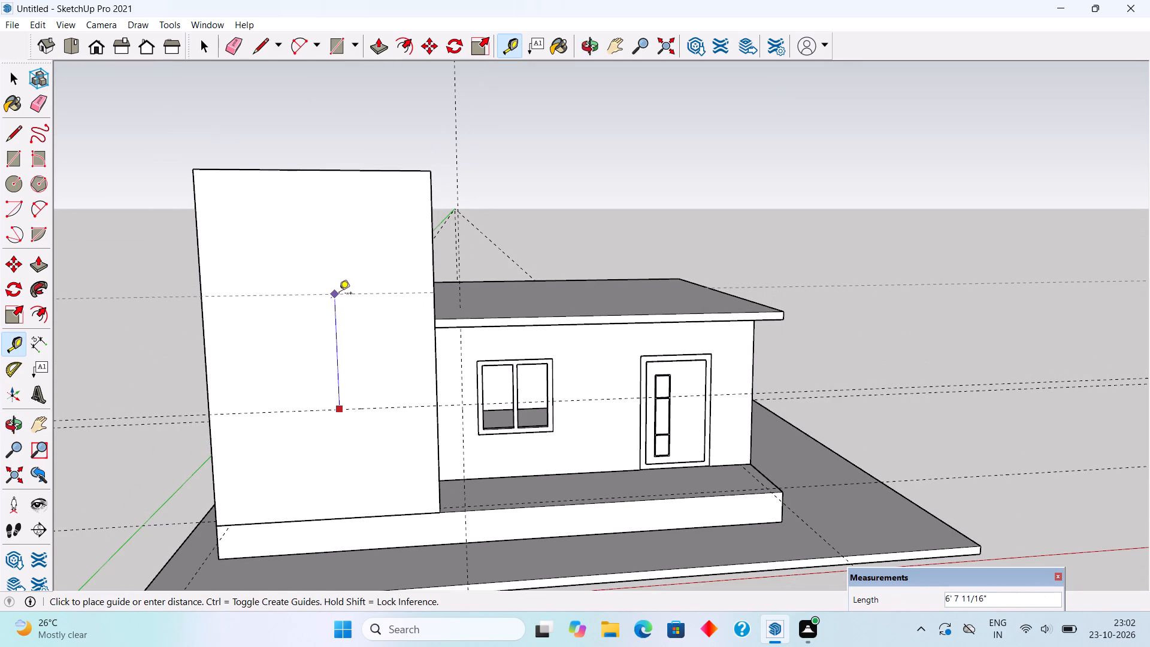
pyautogui.write("7'")
pyautogui.press('Return')
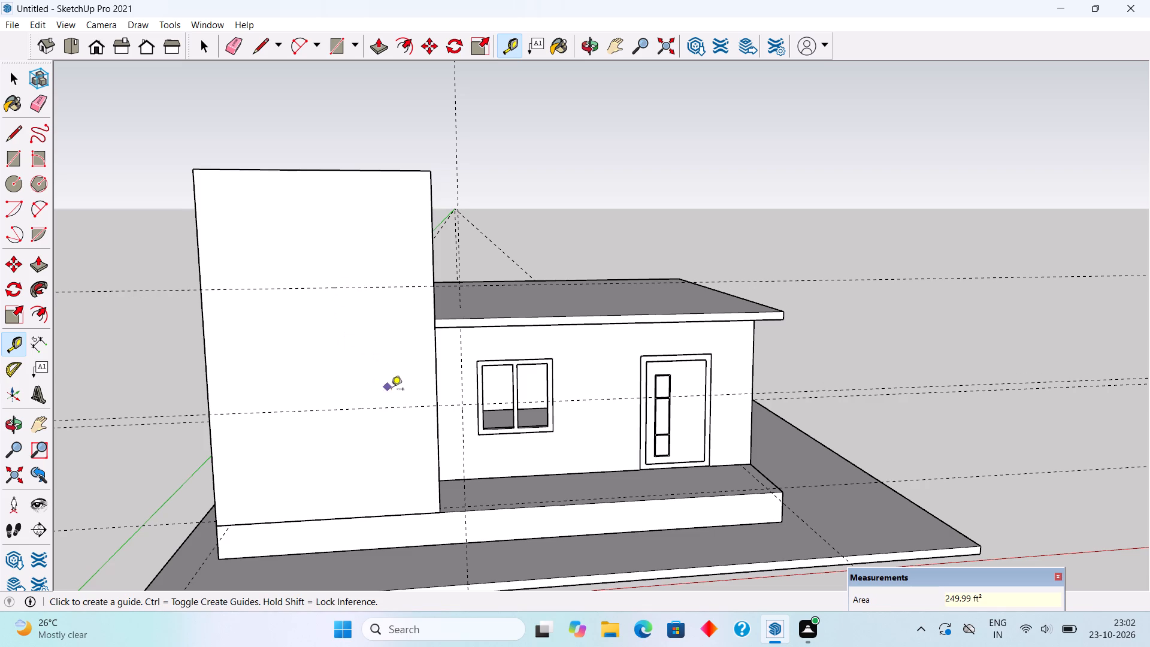
# Draw a 1' 6" by 11' upright rectangle beside the tall wall, from the plinth guide intersection to the roof slab's underside.
pyautogui.scroll(2, 431, 376)
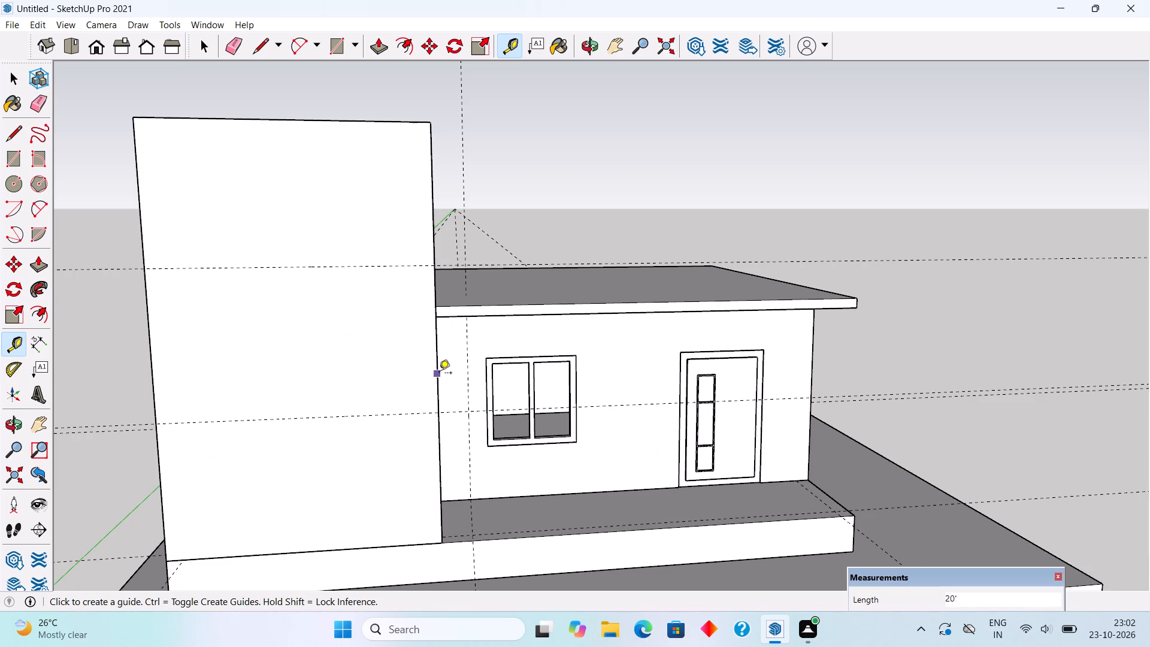
pyautogui.press('r')
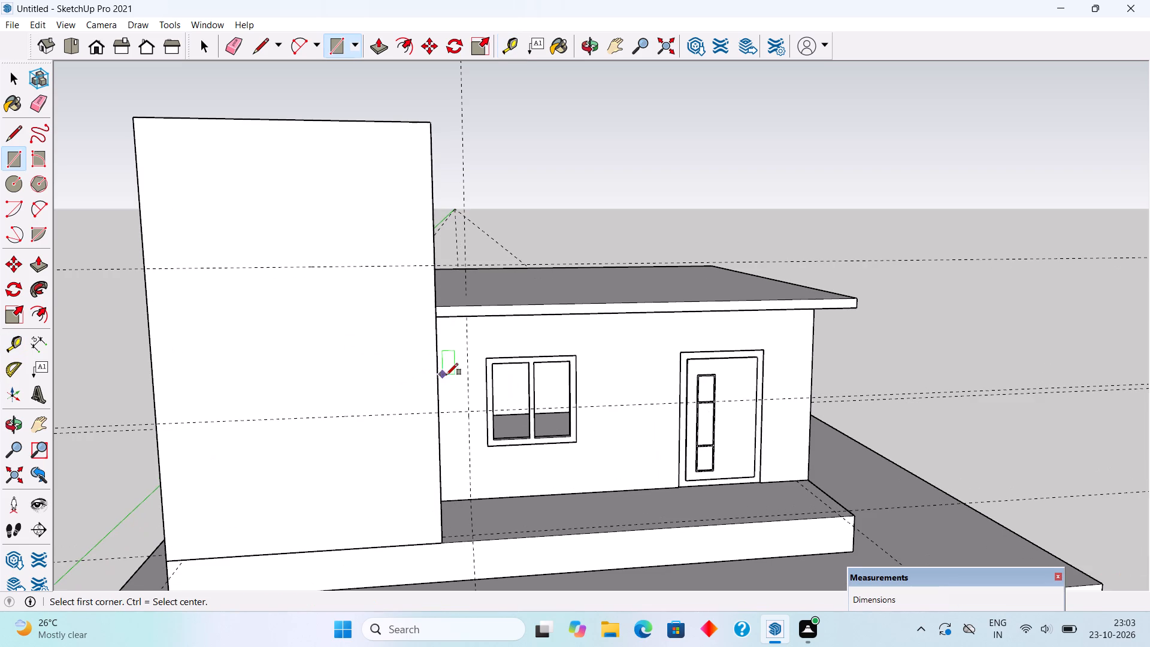
pyautogui.moveTo(422, 389); pyautogui.dragTo(259, 446, button='middle')
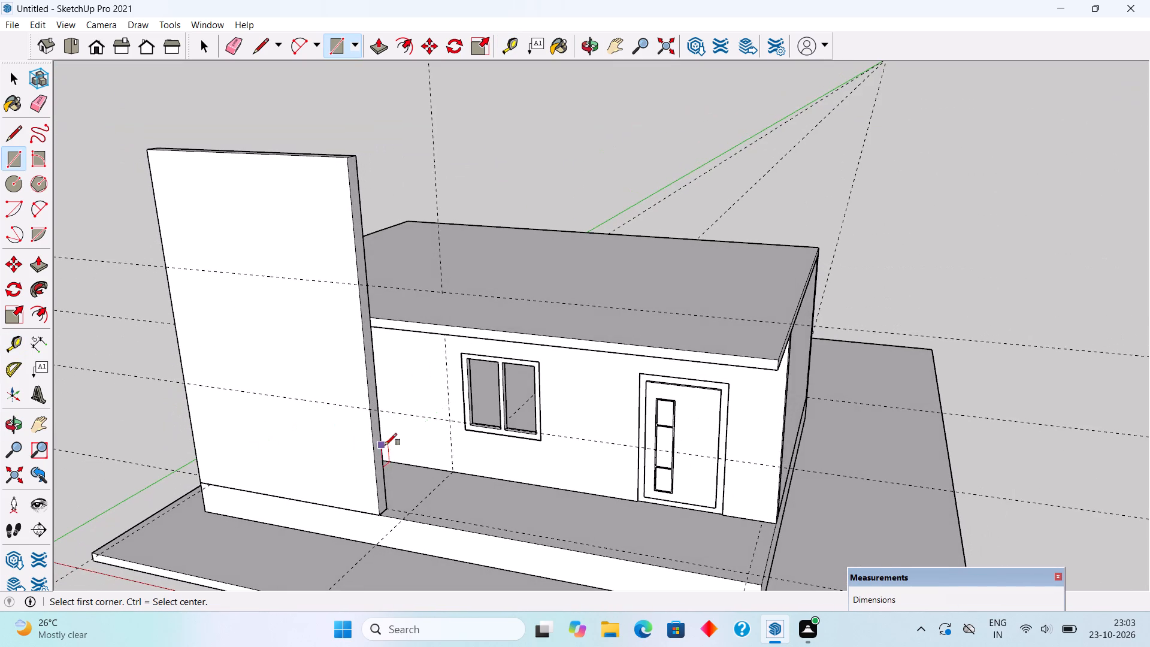
pyautogui.scroll(4, 405, 496)
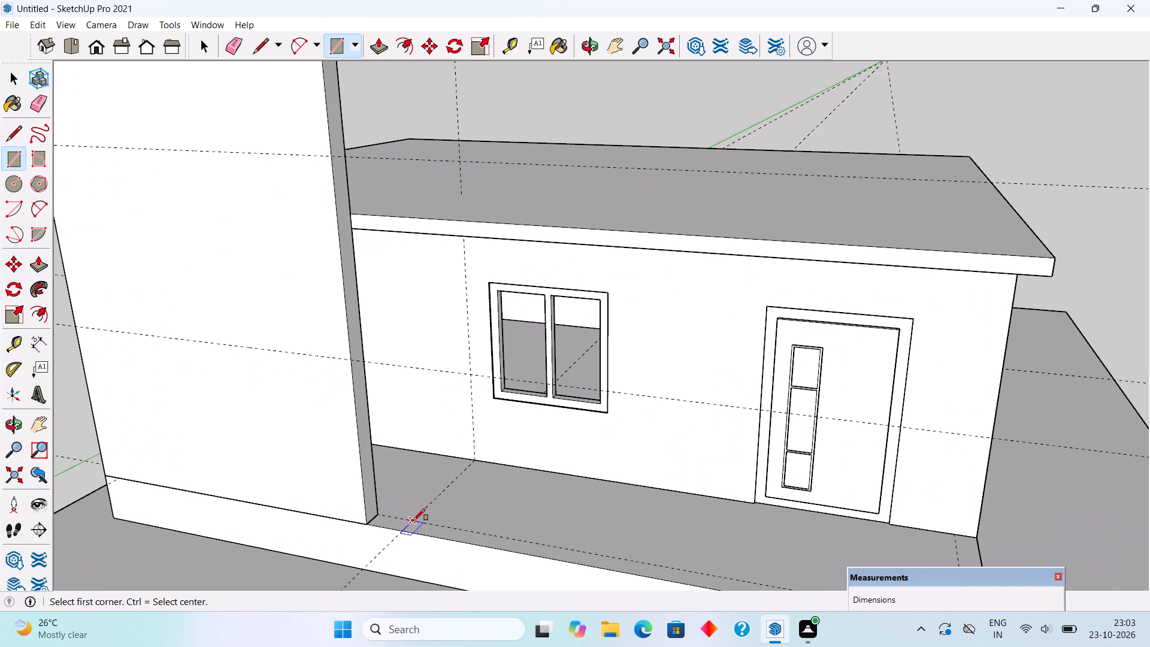
pyautogui.click(413, 521)
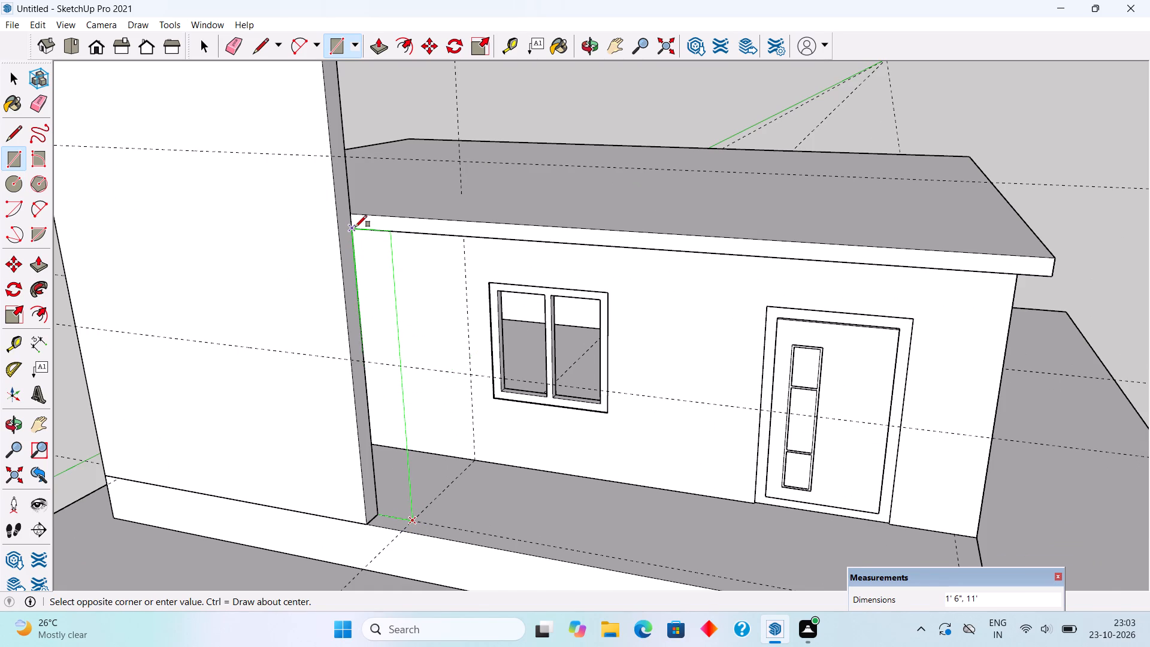
pyautogui.click(355, 227)
# Extrude the upright rectangle 9" forward, flush with the tall wall's front face.
pyautogui.press('p')
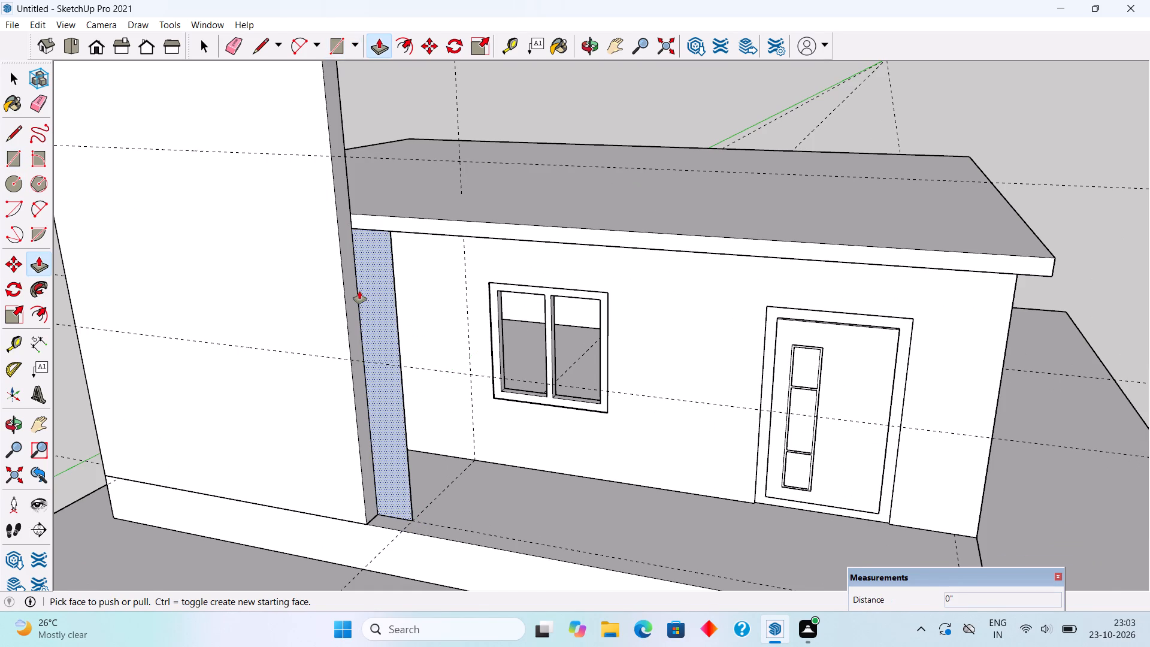
pyautogui.click(359, 291)
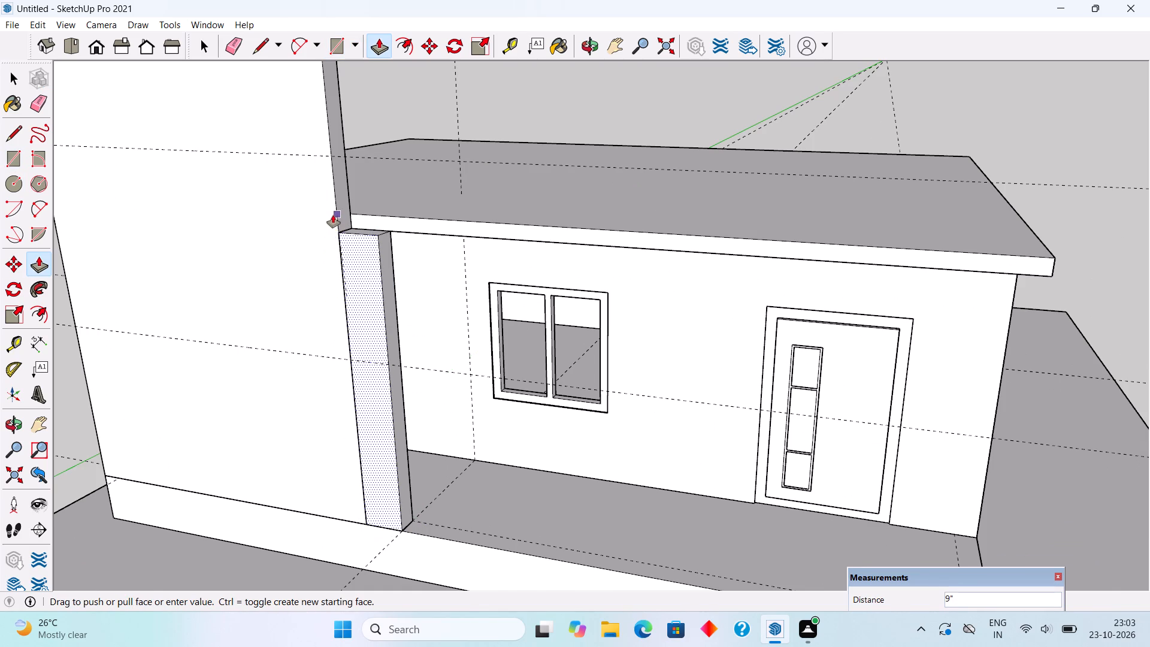
pyautogui.click(333, 215)
pyautogui.press('space')
# Group all the geometry of the new narrow wall piece under the roof slab.
pyautogui.press('space')
pyautogui.tripleClick(381, 299)
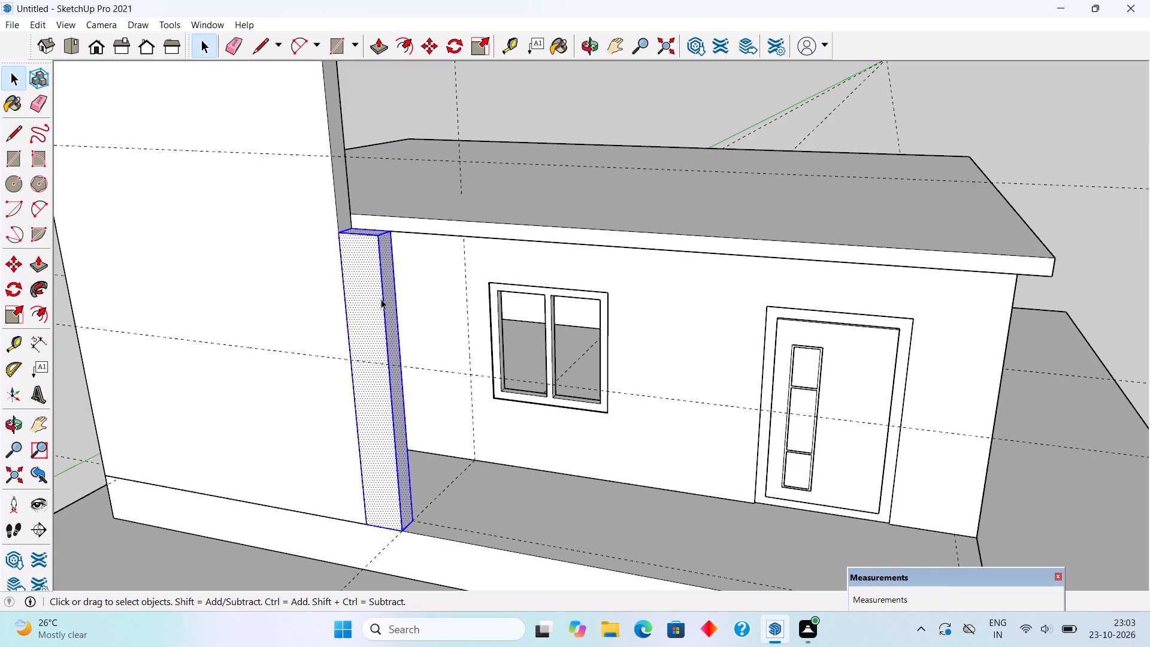
pyautogui.rightClick(381, 299)
pyautogui.click(423, 427)
pyautogui.scroll(-3, 423, 426)
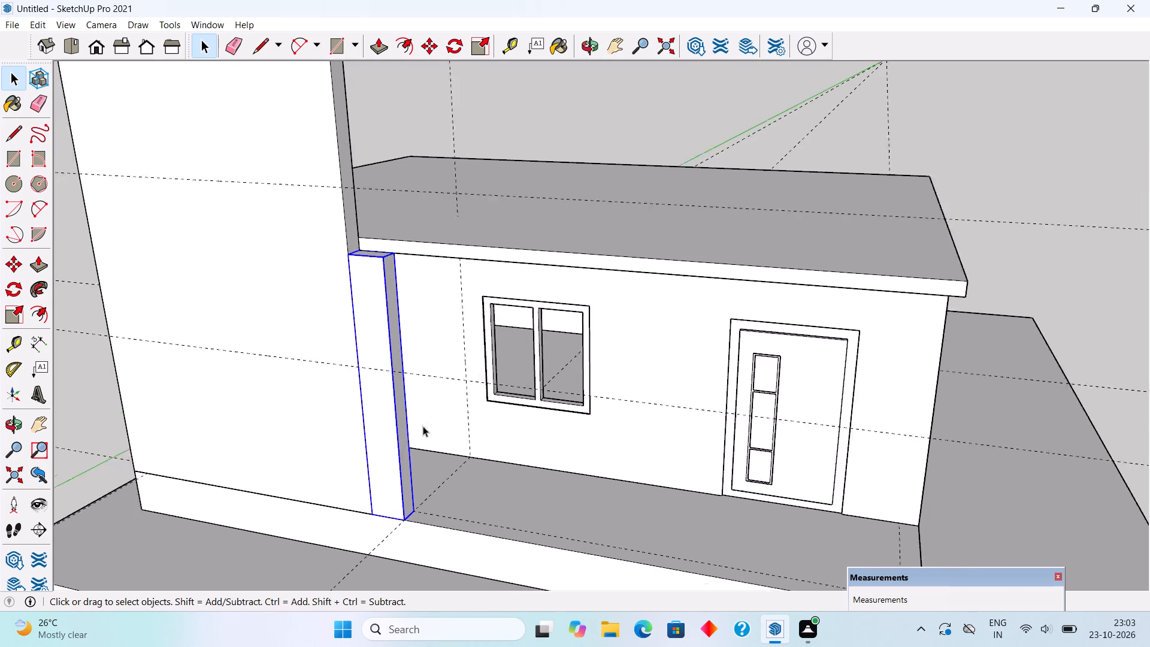
pyautogui.scroll(-3, 423, 426)
pyautogui.click(186, 353)
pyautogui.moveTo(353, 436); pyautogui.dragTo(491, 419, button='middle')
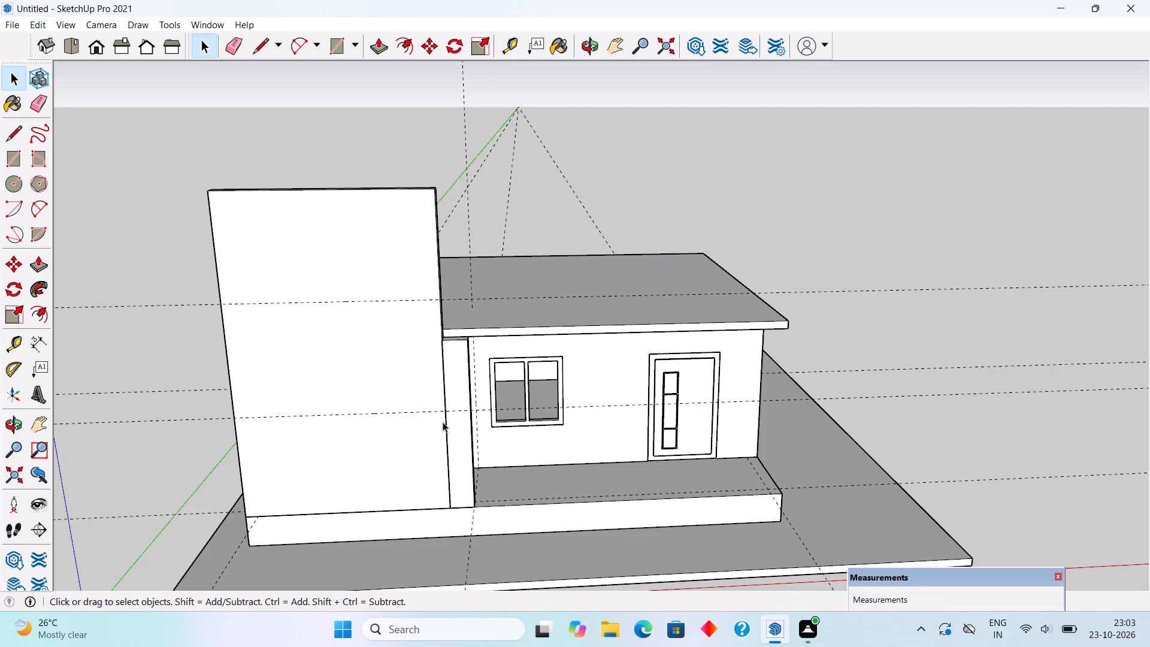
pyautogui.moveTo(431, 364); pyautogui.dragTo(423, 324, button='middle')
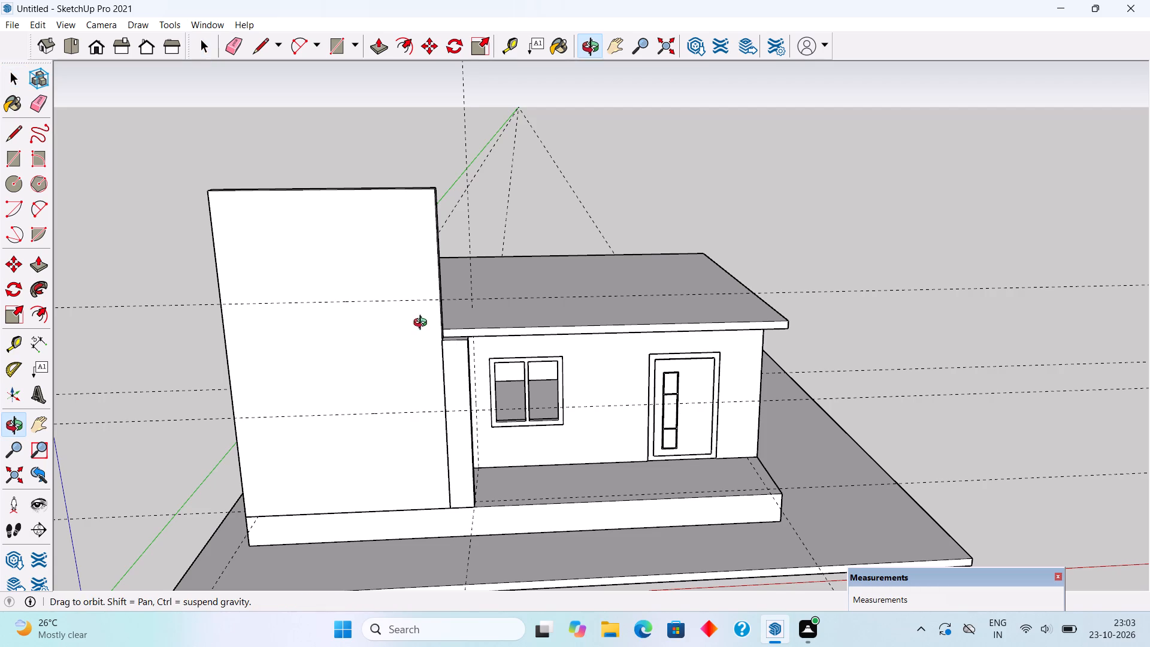
# Lower the top face of the narrow side pier beside the tall wall by 2' inside its group.
pyautogui.moveTo(423, 324); pyautogui.dragTo(416, 272, button='middle')
pyautogui.scroll(1, 504, 301)
pyautogui.moveTo(471, 295); pyautogui.dragTo(394, 270, button='middle')
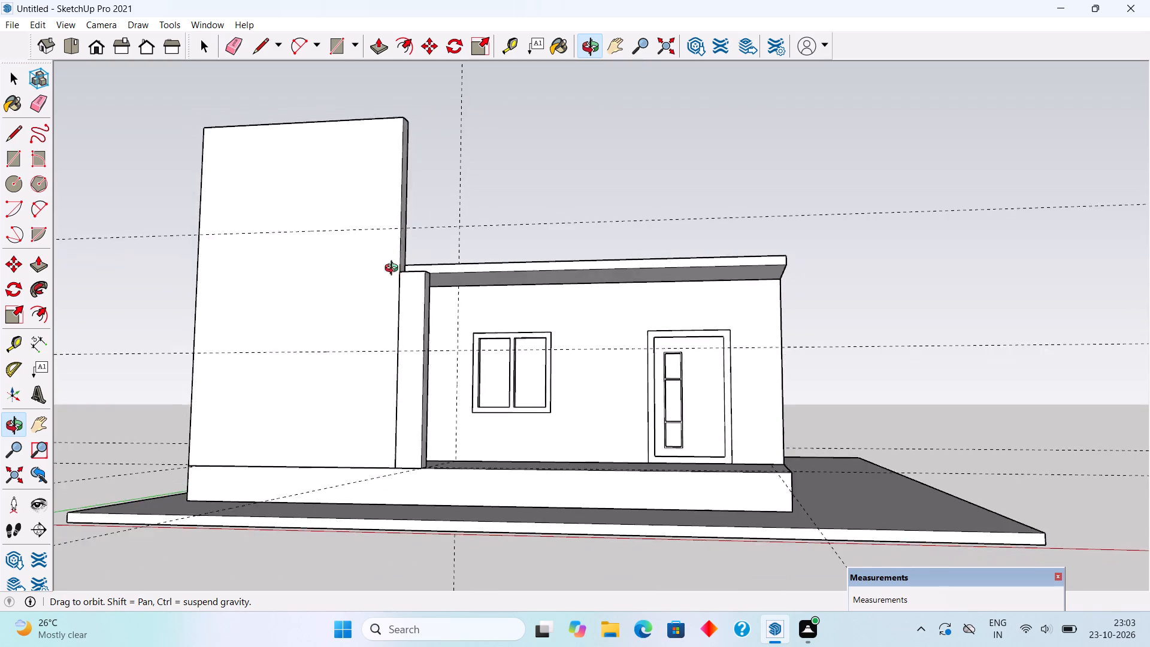
pyautogui.moveTo(394, 270); pyautogui.dragTo(350, 301, button='middle')
pyautogui.moveTo(394, 317); pyautogui.dragTo(451, 532, button='middle')
pyautogui.scroll(1, 451, 532)
pyautogui.scroll(2, 408, 396)
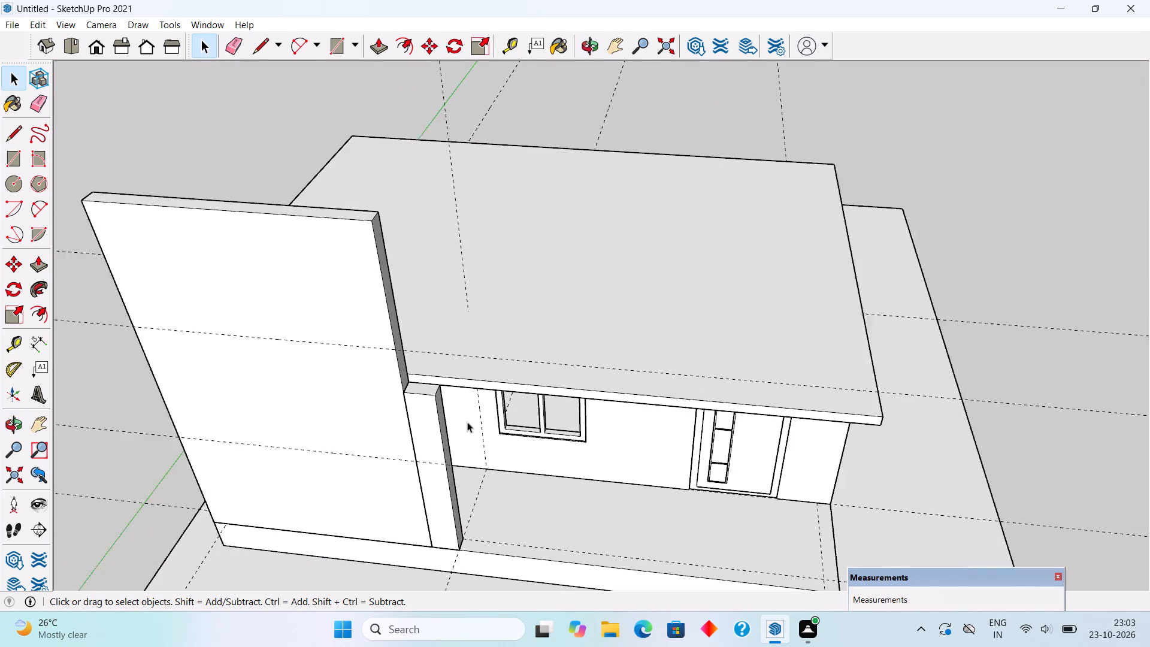
pyautogui.scroll(2, 467, 422)
pyautogui.scroll(2, 409, 385)
pyautogui.tripleClick(411, 379)
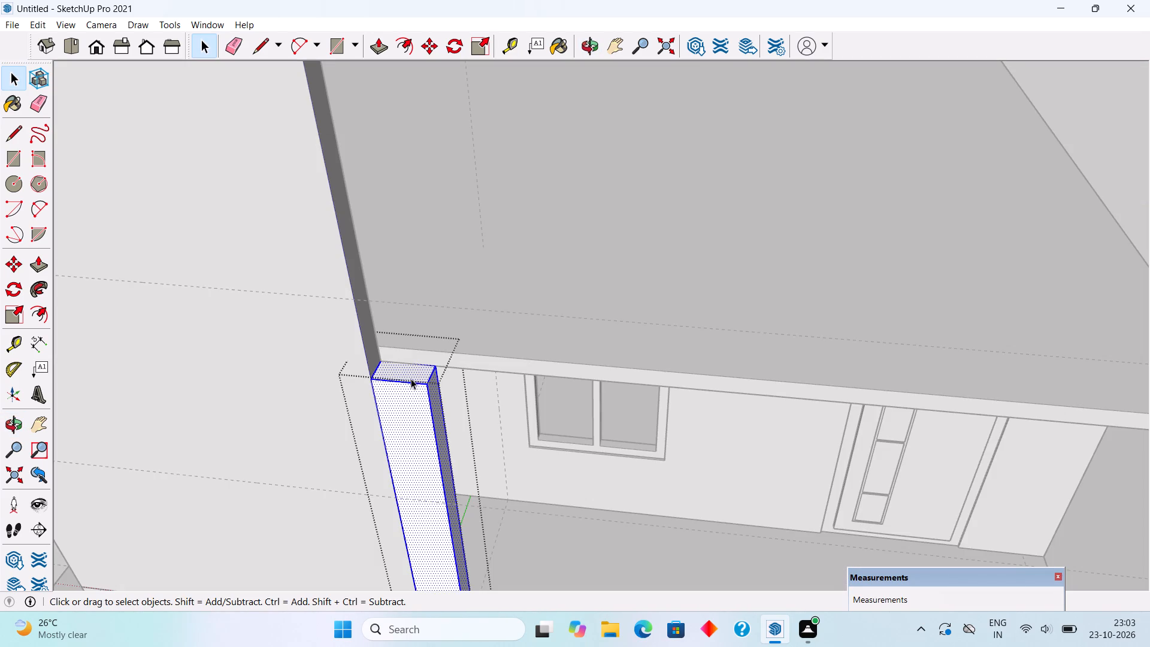
pyautogui.press('p')
pyautogui.click(411, 379)
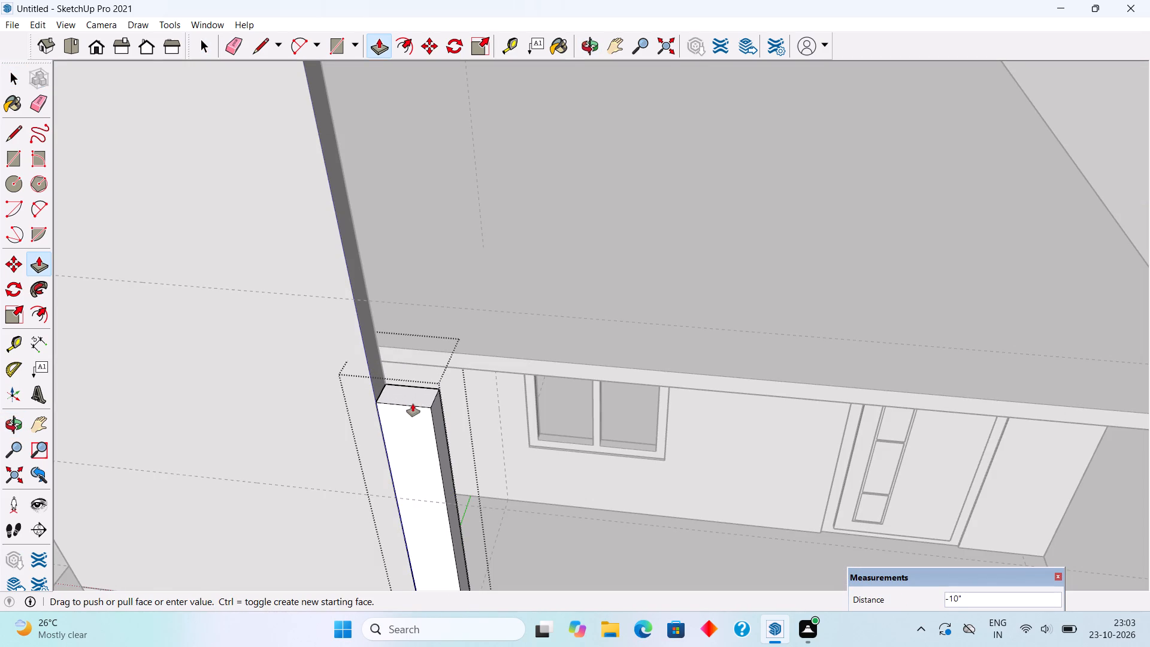
pyautogui.write("2'")
pyautogui.press('Return')
pyautogui.press('space')
pyautogui.scroll(-5, 413, 398)
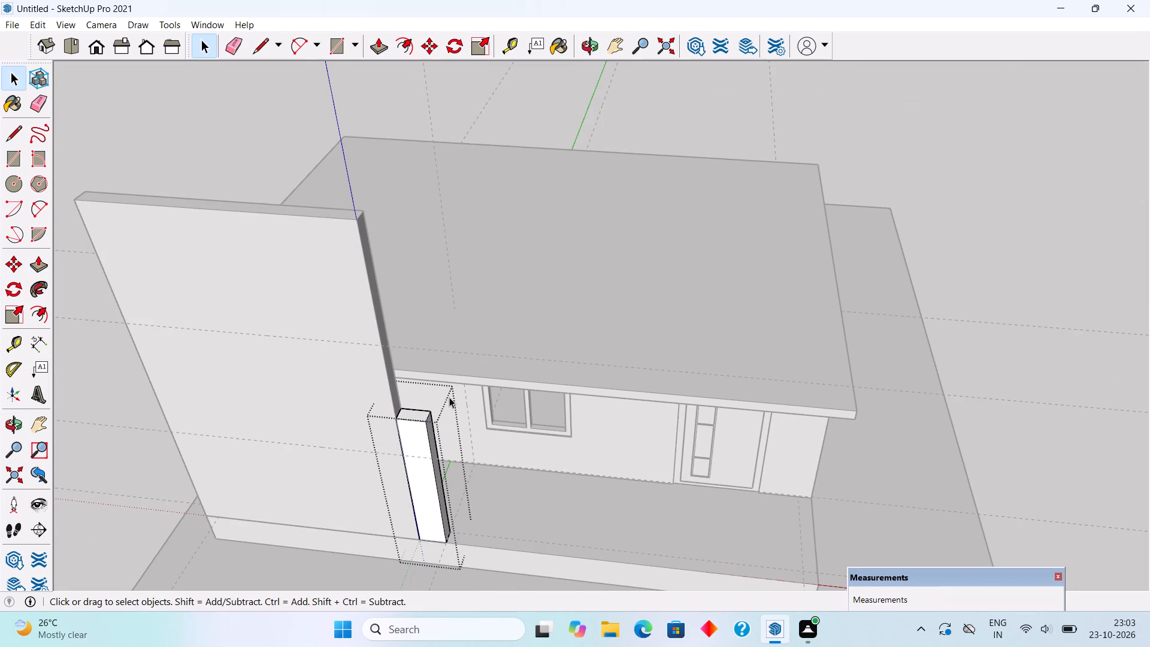
pyautogui.click(928, 219)
# Place a horizontal guide on the window-and-door wall 1.5' below its top edge and another 6" below that guide.
pyautogui.moveTo(726, 422); pyautogui.dragTo(715, 203, button='middle')
pyautogui.scroll(3, 639, 231)
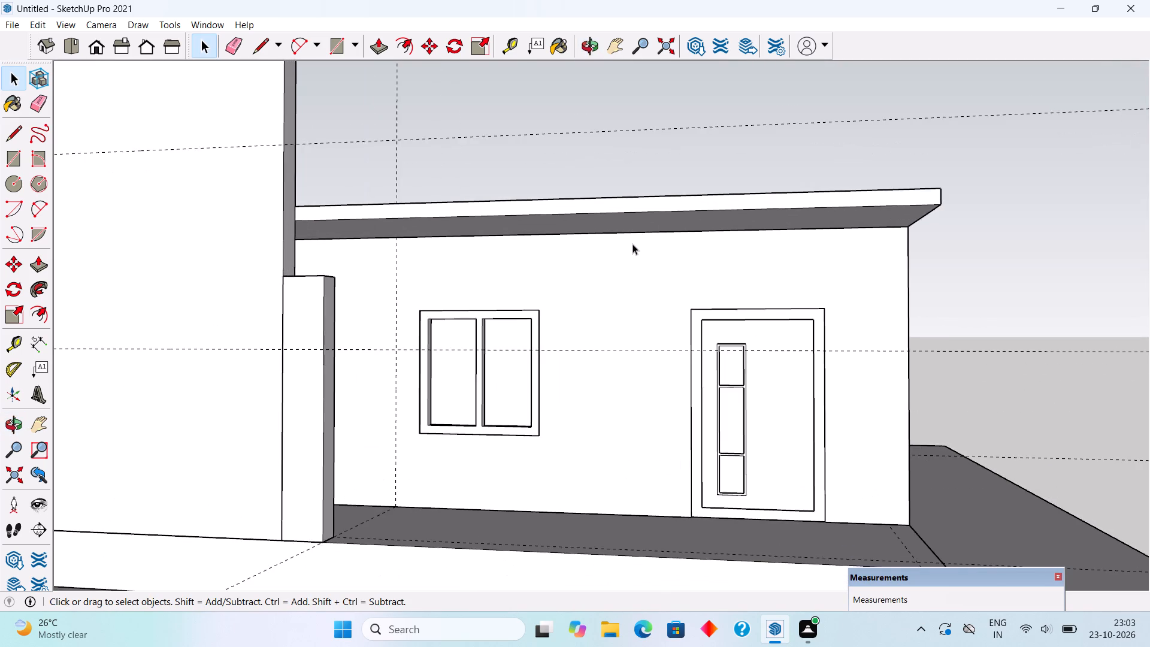
pyautogui.scroll(2, 631, 246)
pyautogui.press('t')
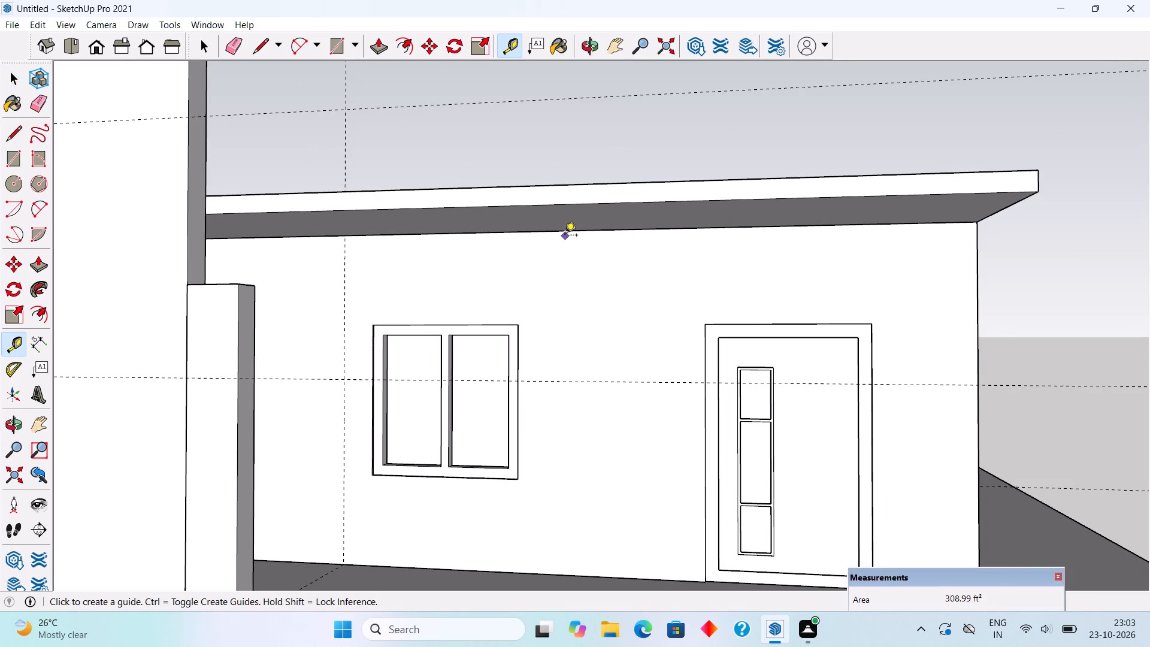
pyautogui.click(570, 233)
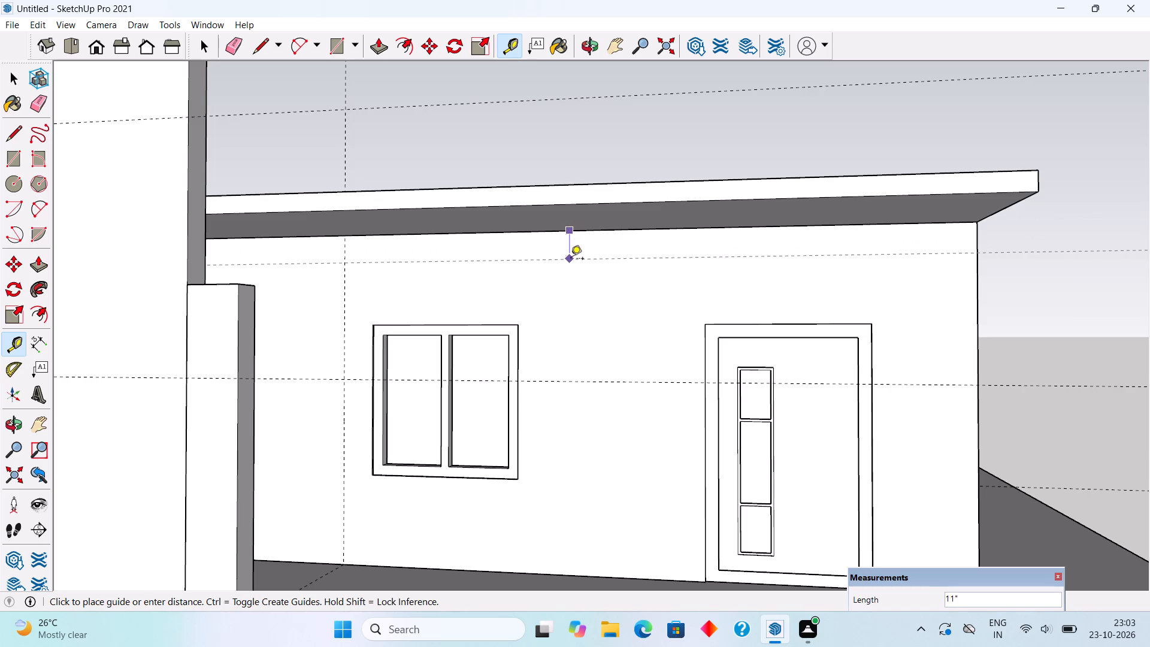
pyautogui.write("1.5'")
pyautogui.press('Return')
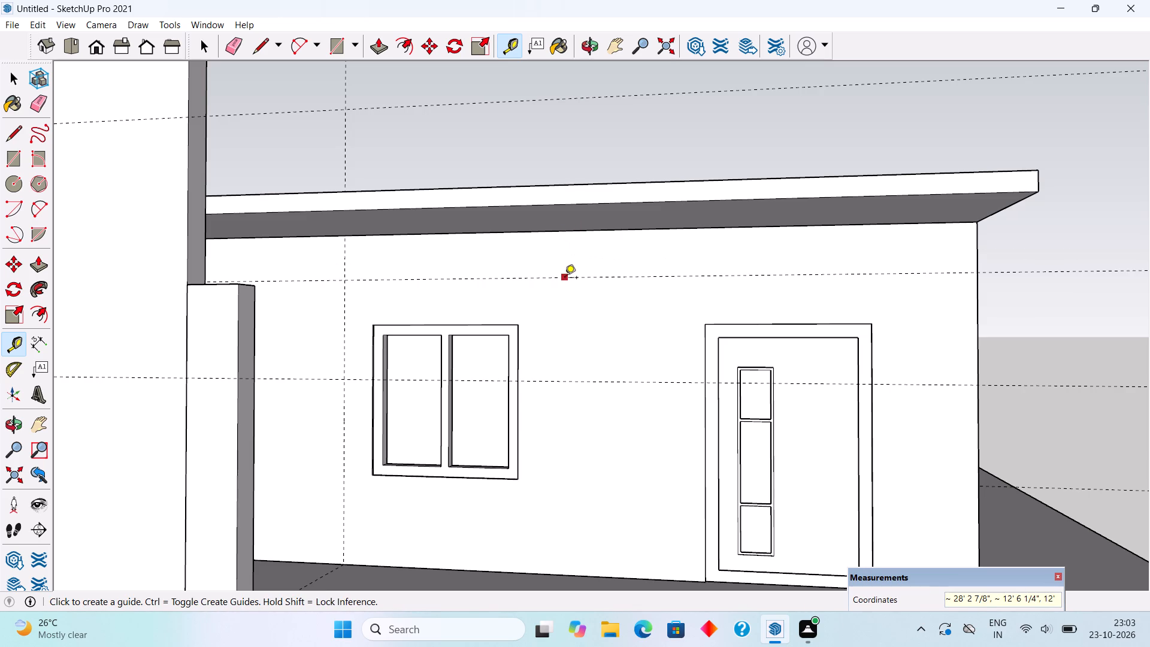
pyautogui.click(565, 279)
pyautogui.write('6"')
pyautogui.press('Return')
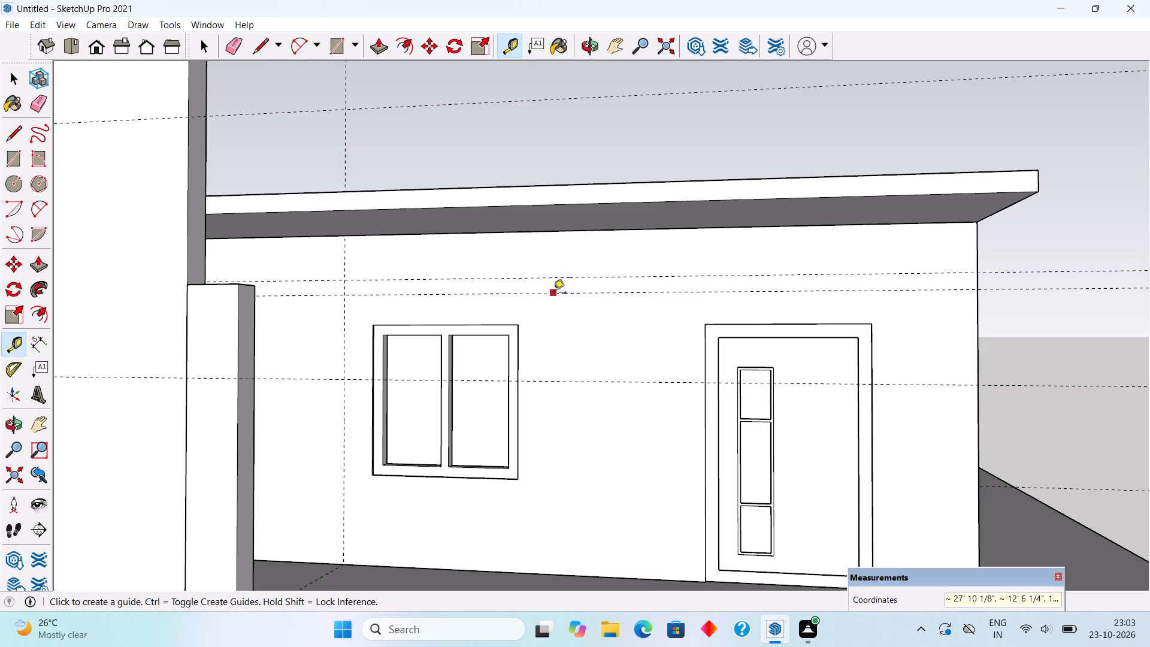
# Draw a rectangle on the window-and-door wall beneath the roof slab, using the layout guides.
pyautogui.press('r')
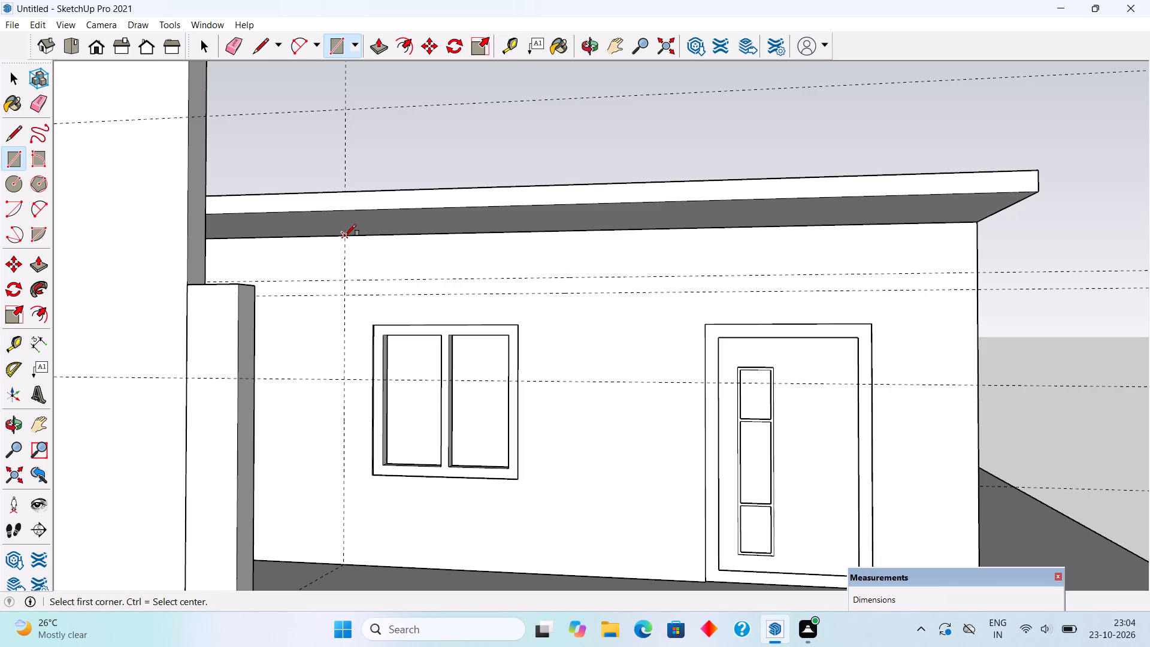
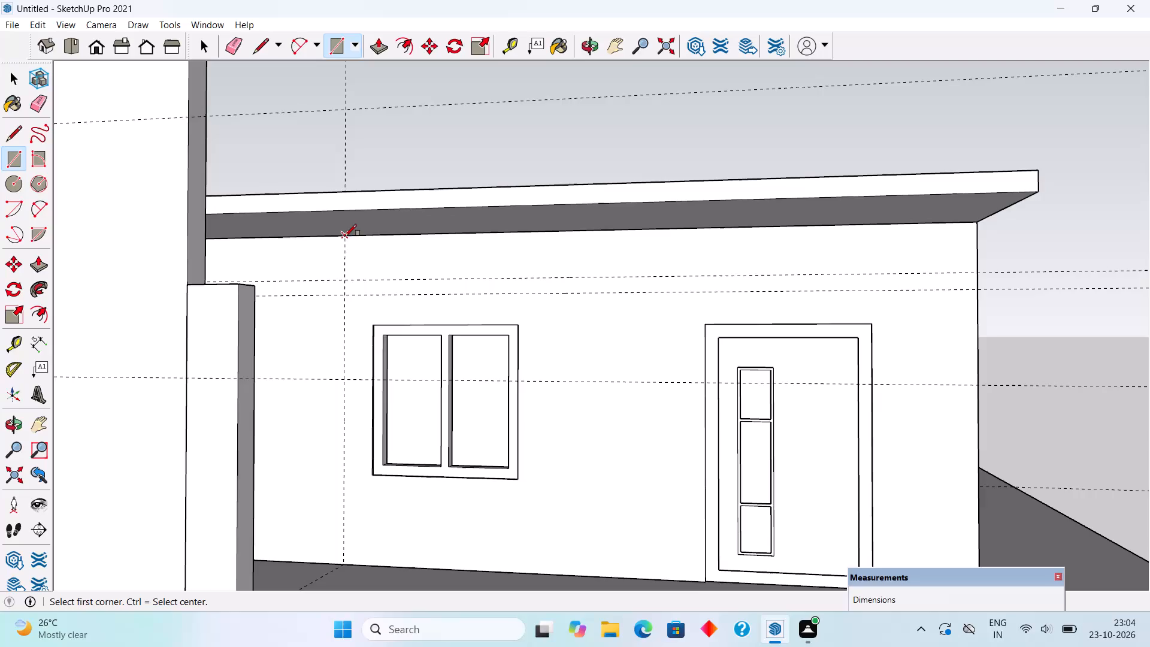
# Draw a 20' by 1' 6" rectangle on the window-and-door wall directly under the roof slab and extrude it 5' 3" outward.
pyautogui.click(345, 236)
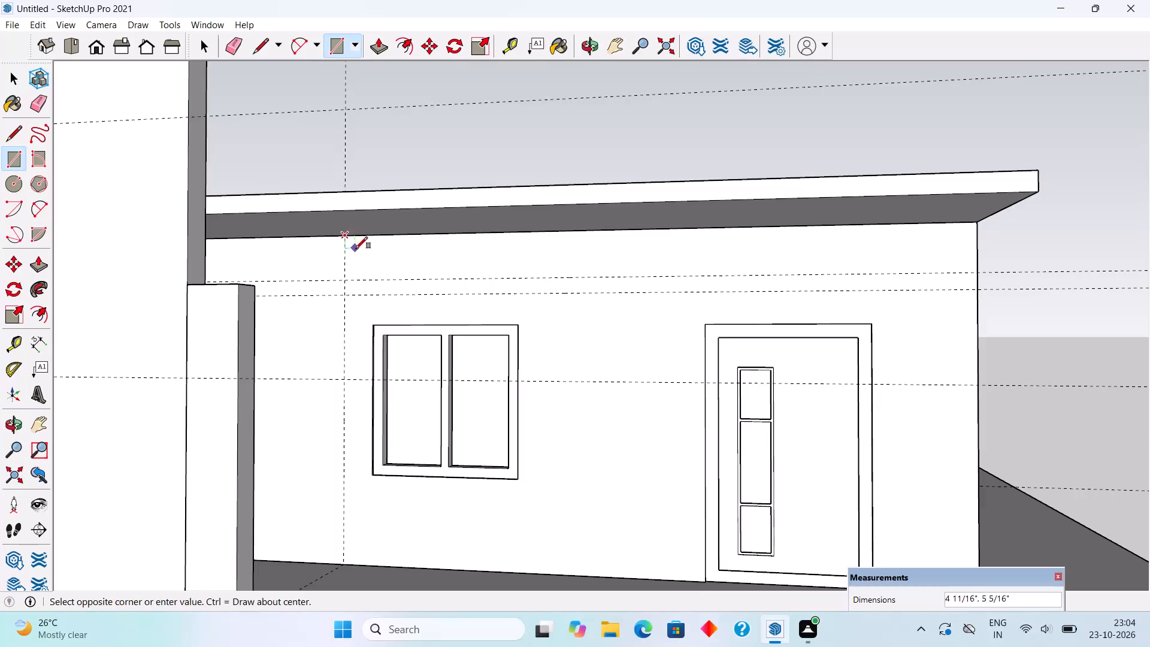
pyautogui.click(979, 274)
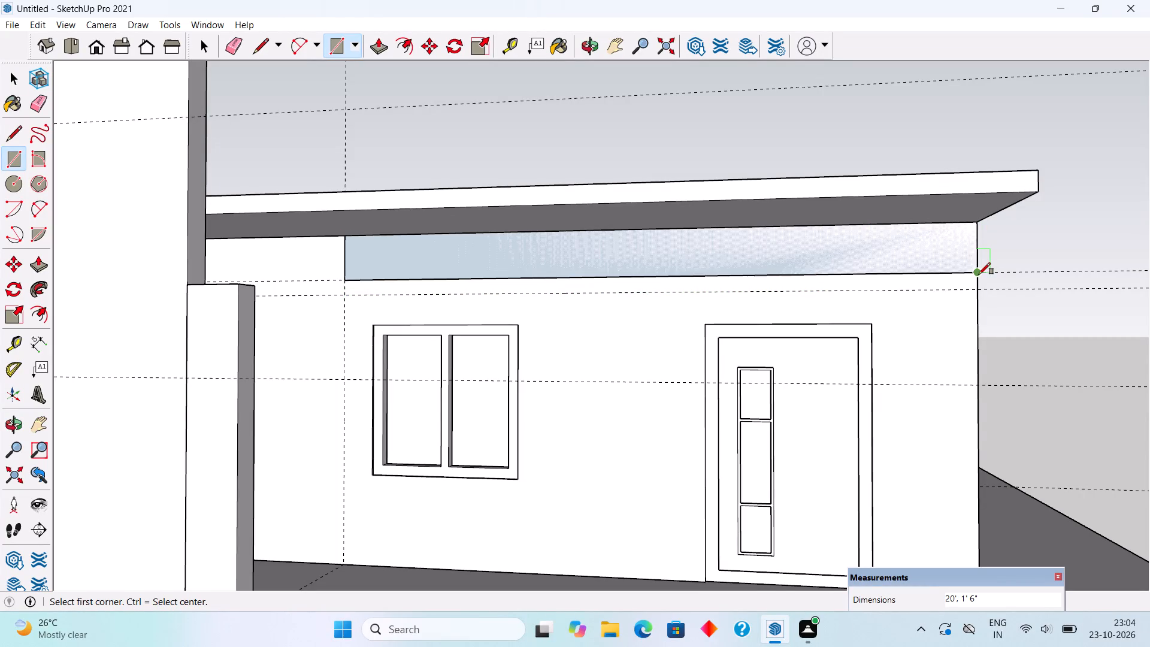
pyautogui.press('p')
pyautogui.click(965, 259)
pyautogui.moveTo(1029, 196); pyautogui.dragTo(1021, 199, button='middle')
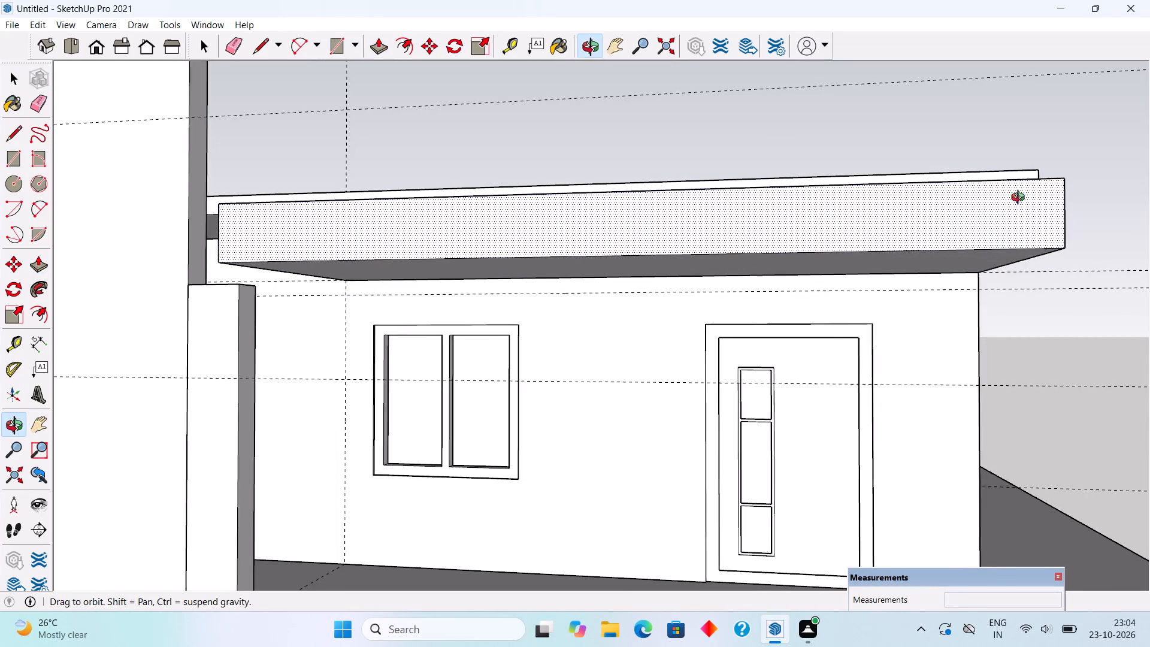
pyautogui.moveTo(1021, 199); pyautogui.dragTo(709, 295, button='middle')
pyautogui.click(739, 293)
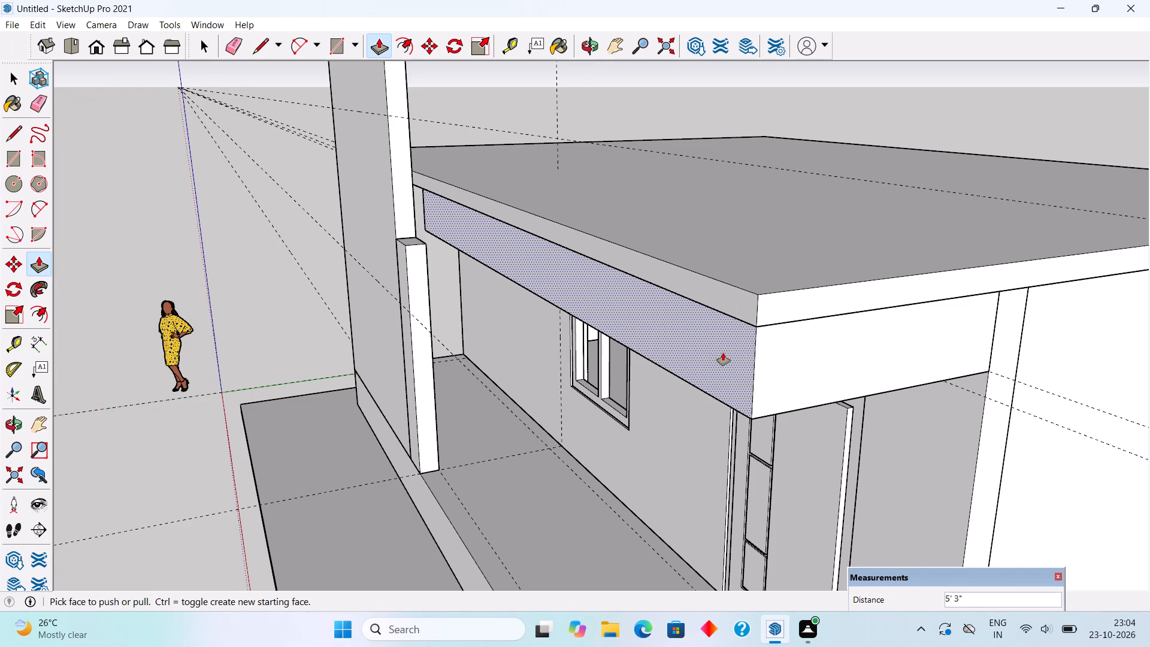
# Group all the geometry of the new beam under the roof slab.
pyautogui.press('space')
pyautogui.tripleClick(723, 353)
pyautogui.rightClick(723, 353)
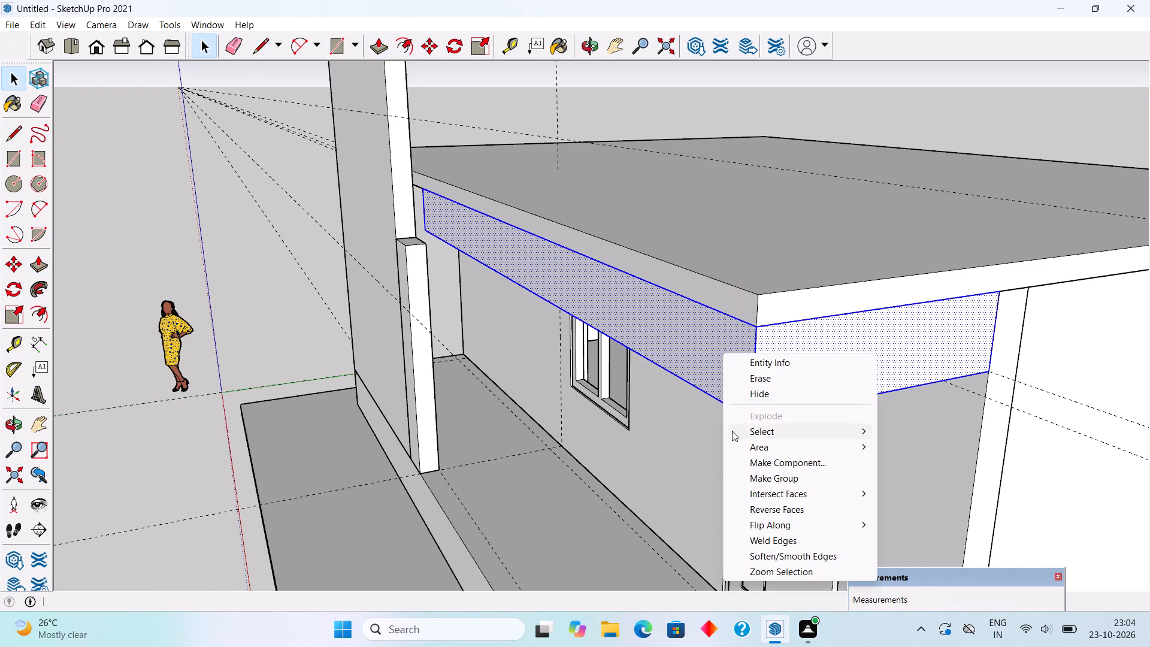
pyautogui.click(743, 474)
# Draw a 20' by 6" rectangle on the wall directly below the beam and extrude it 5' 3" outward.
pyautogui.moveTo(510, 370); pyautogui.dragTo(719, 287, button='middle')
pyautogui.scroll(-4, 717, 288)
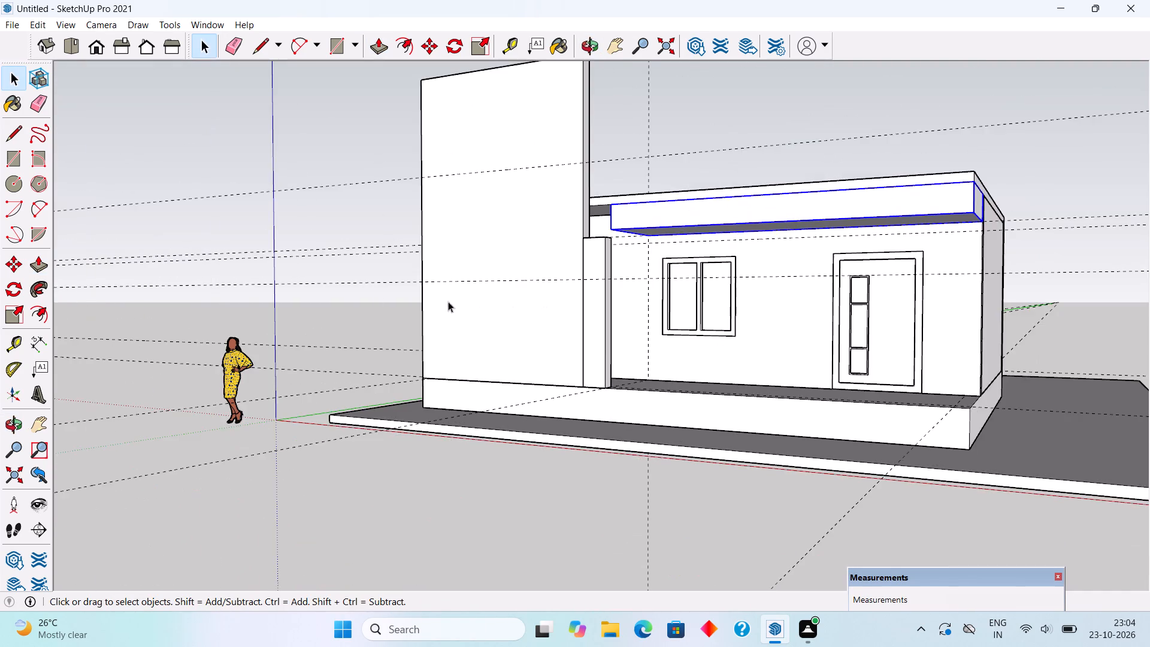
pyautogui.moveTo(438, 304); pyautogui.dragTo(505, 310, button='middle')
pyautogui.scroll(6, 943, 259)
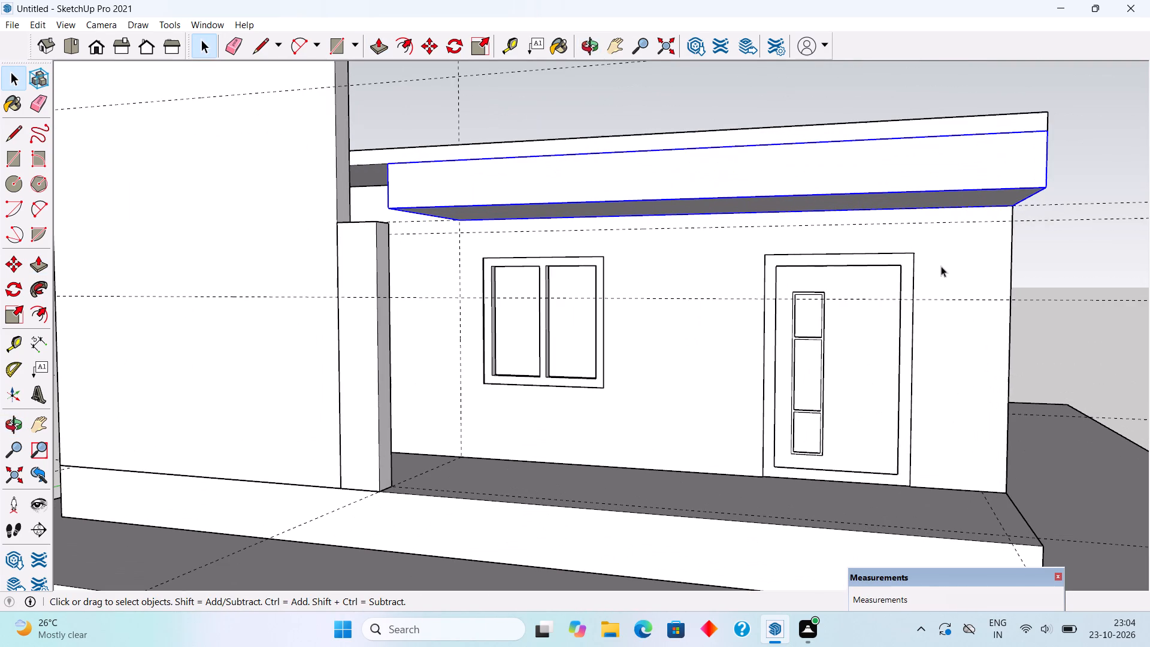
pyautogui.press('r')
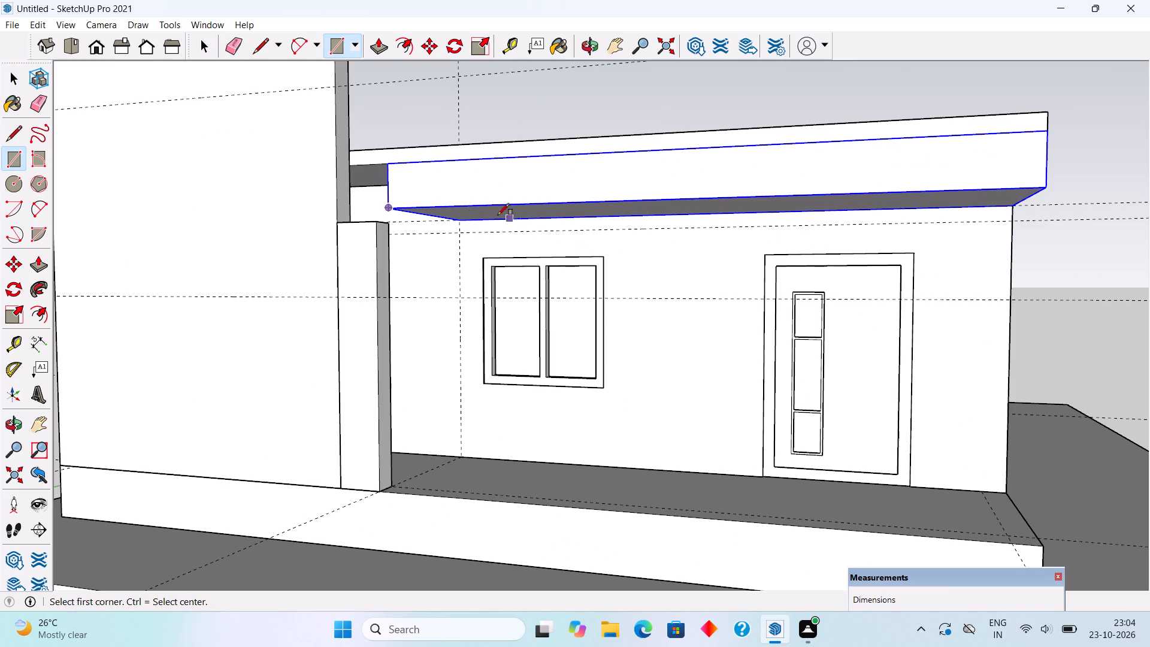
pyautogui.click(458, 221)
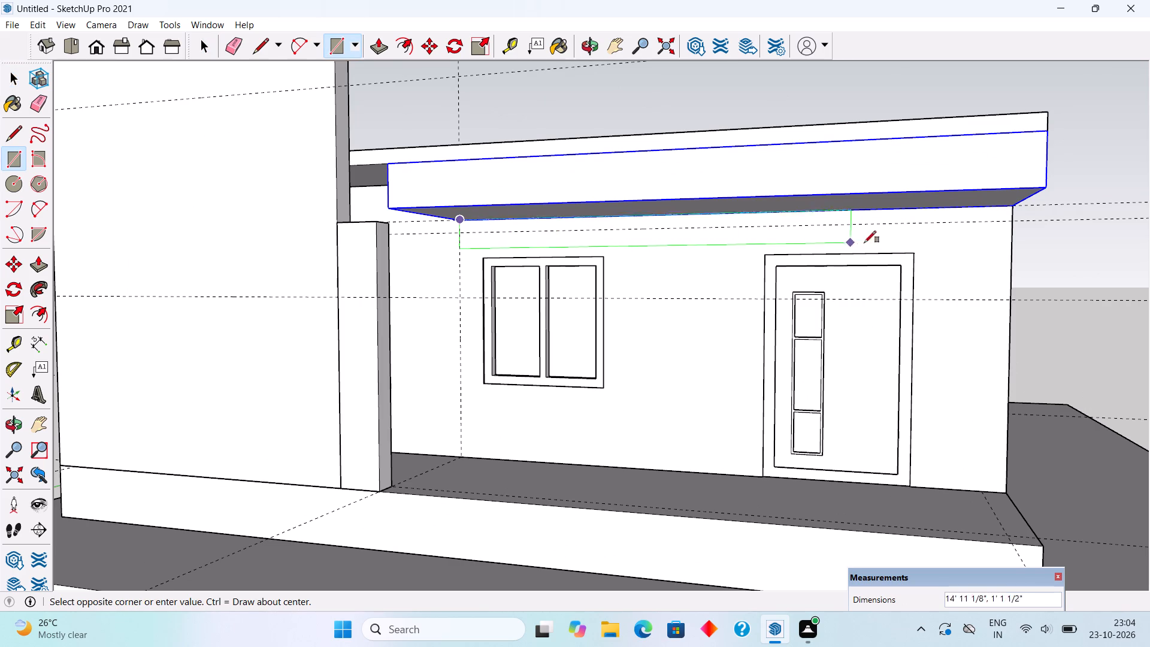
pyautogui.click(1012, 222)
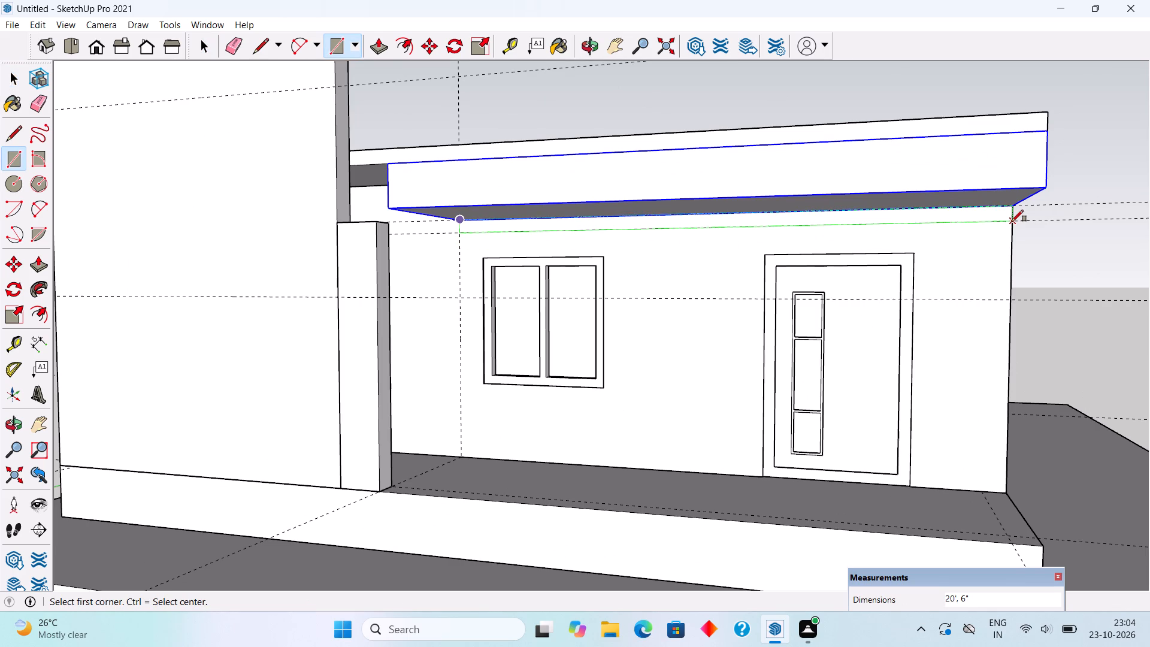
pyautogui.press('p')
pyautogui.click(980, 215)
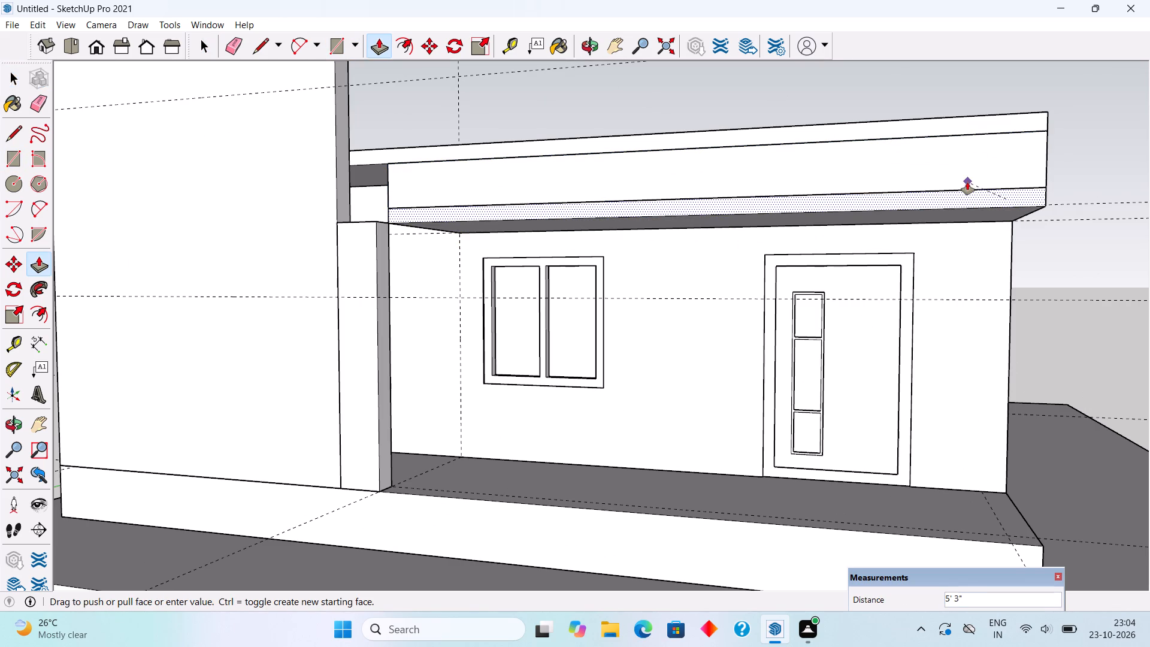
pyautogui.click(967, 182)
# Group all the geometry of the thin 6" strip below the beam.
pyautogui.press('space')
pyautogui.tripleClick(969, 205)
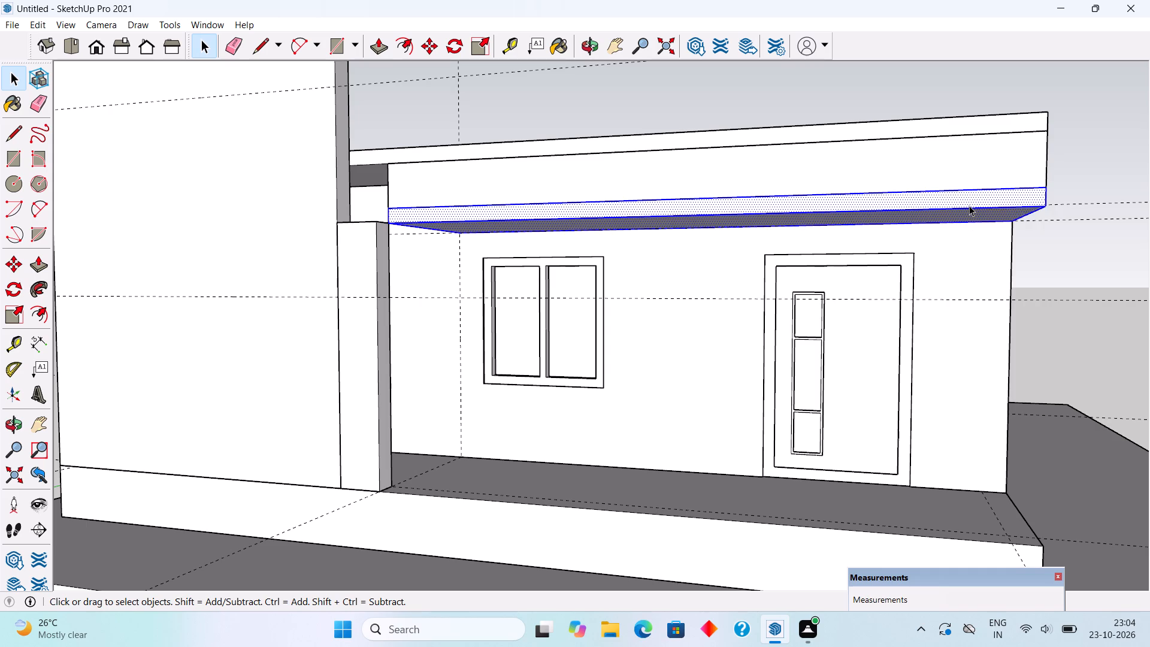
pyautogui.rightClick(969, 205)
pyautogui.click(987, 328)
# Inside the upper beam's group, extend its end face 14' along the passage behind the tall wall to the roof slab's side edge.
pyautogui.scroll(-5, 862, 338)
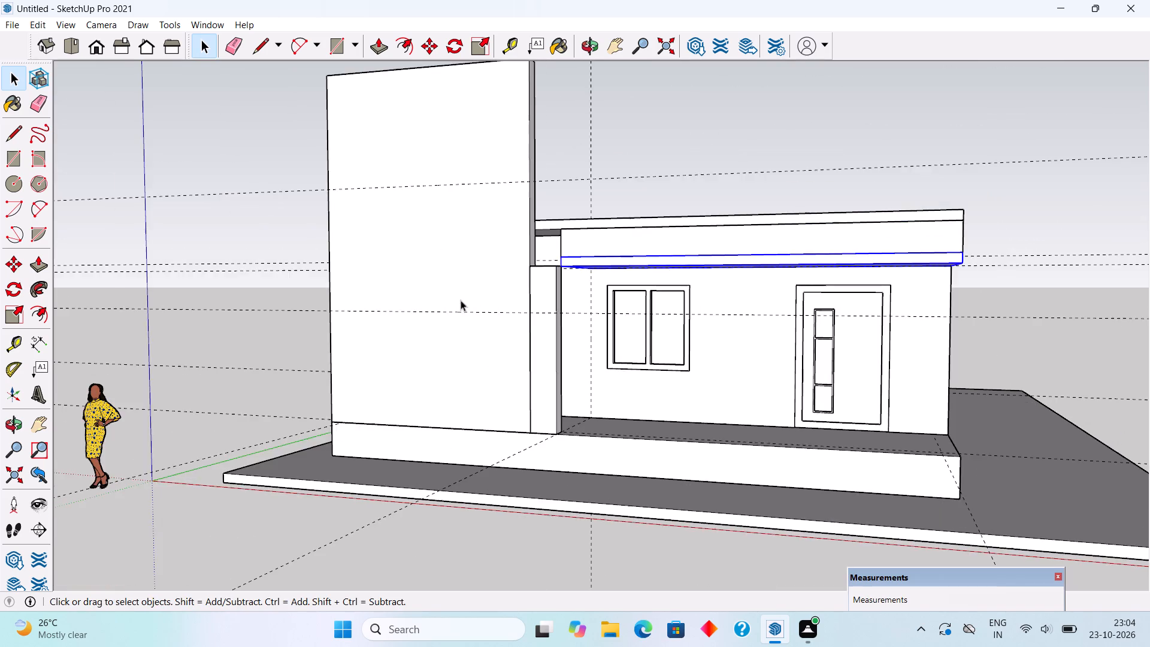
pyautogui.moveTo(449, 302); pyautogui.dragTo(981, 368, button='middle')
pyautogui.moveTo(661, 356); pyautogui.dragTo(726, 241, button='middle')
pyautogui.scroll(1, 698, 243)
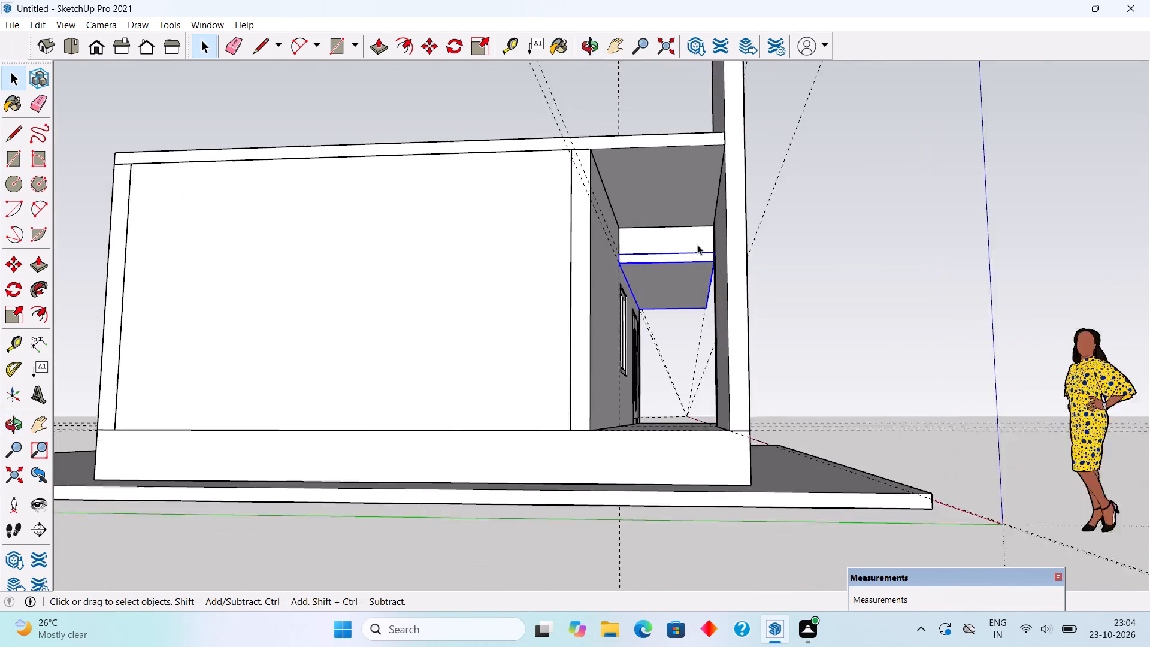
pyautogui.scroll(2, 697, 244)
pyautogui.middleClick(695, 246)
pyautogui.scroll(1, 695, 246)
pyautogui.tripleClick(693, 246)
pyautogui.press('p')
pyautogui.click(693, 246)
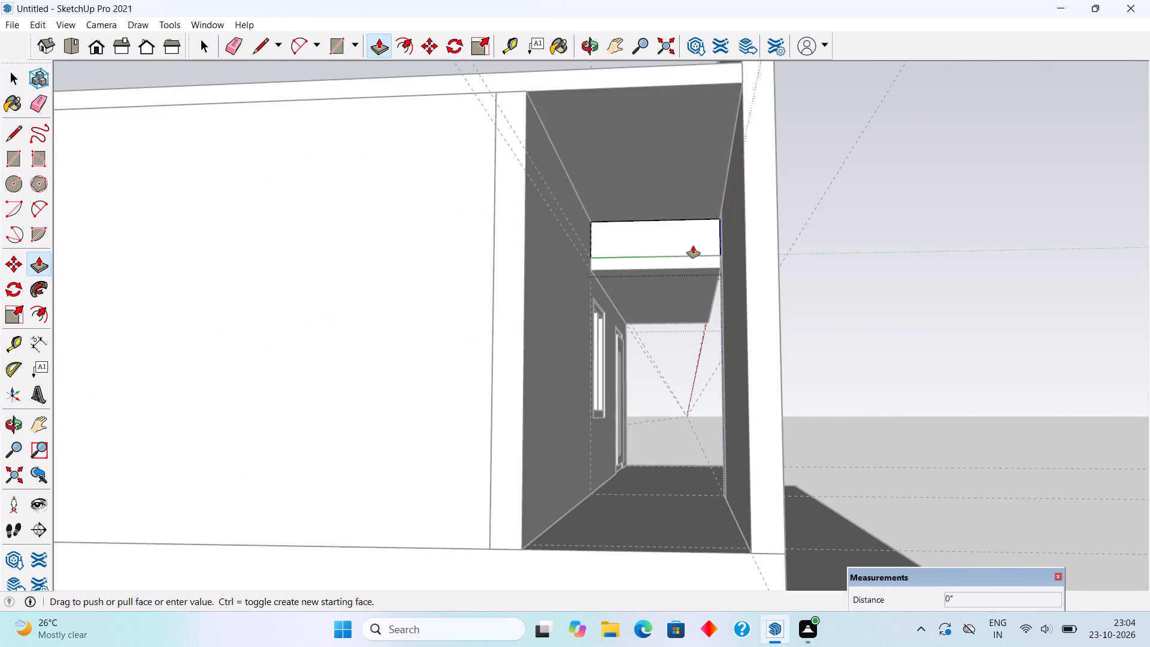
pyautogui.click(741, 84)
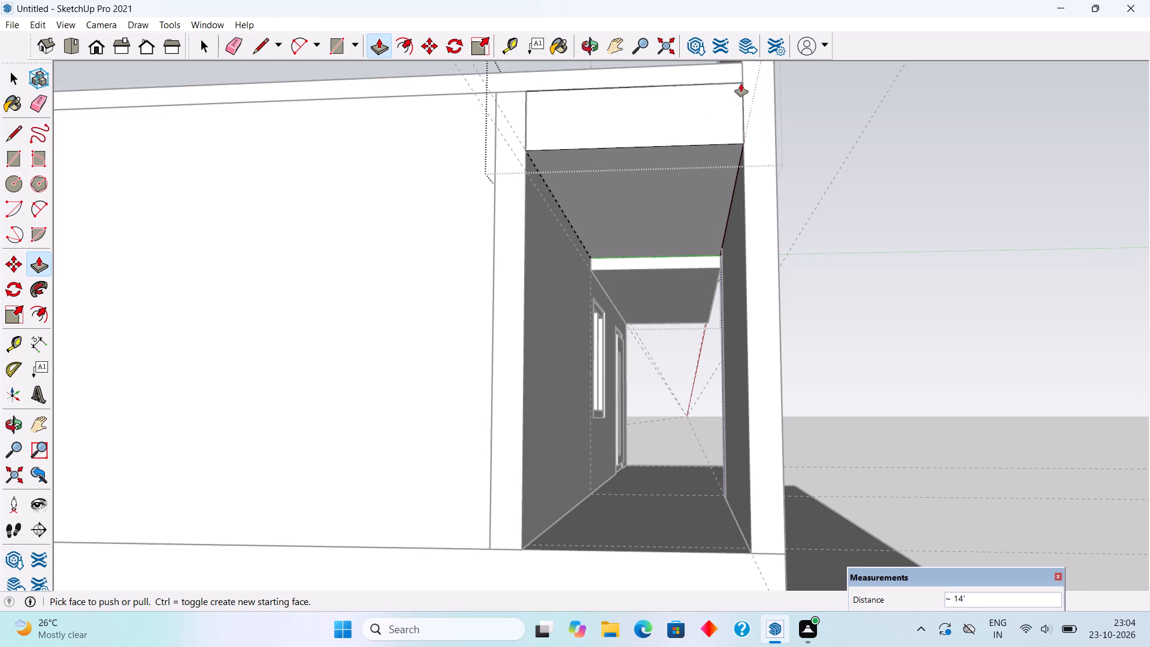
# Push the upper beam's extended end face back by 9".
pyautogui.click(721, 103)
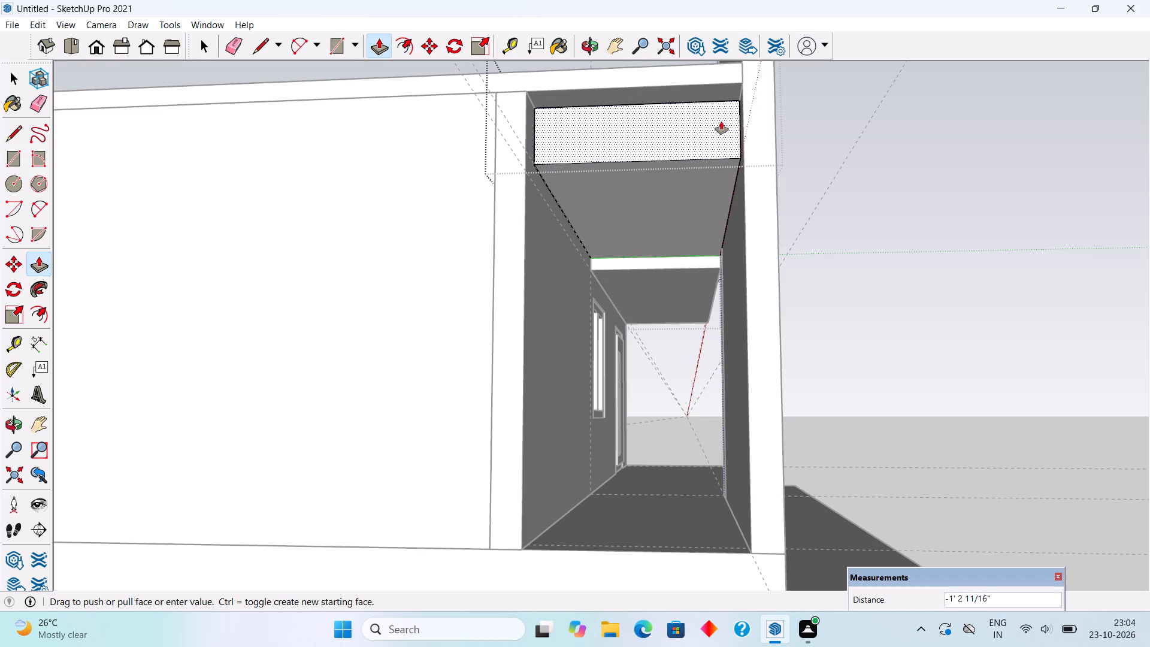
pyautogui.write('9"')
pyautogui.press('Return')
pyautogui.press('space')
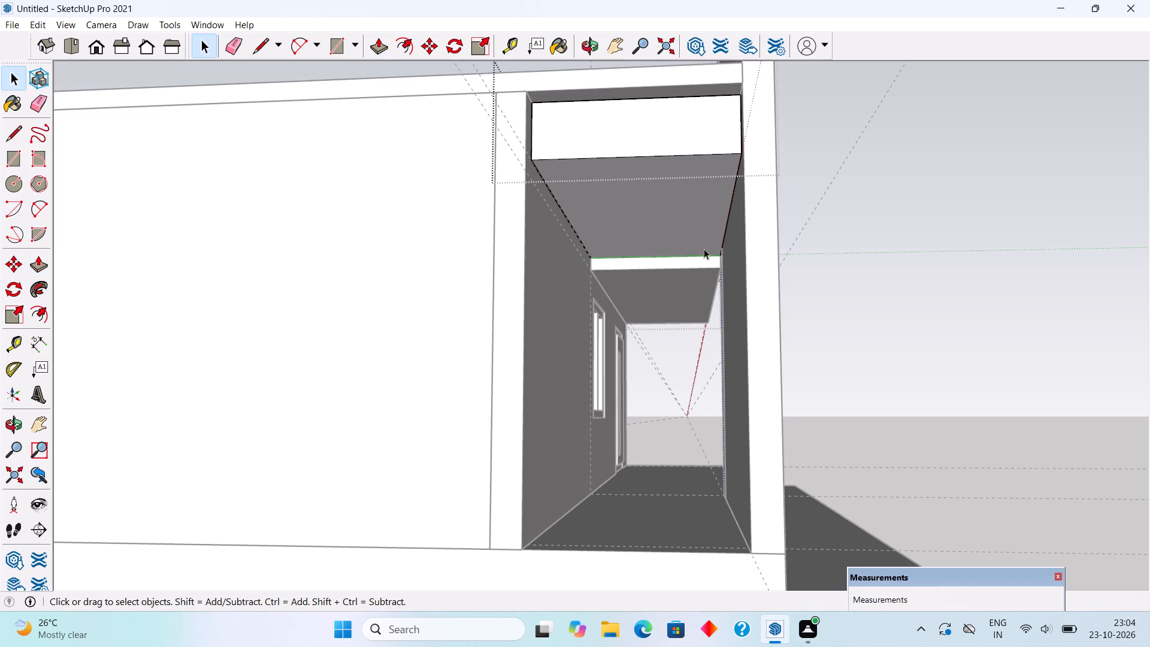
# Inside the thin lower strip's group, extend its end face along the passage to align with the upper beam's end.
pyautogui.doubleClick(703, 262)
pyautogui.click(703, 262)
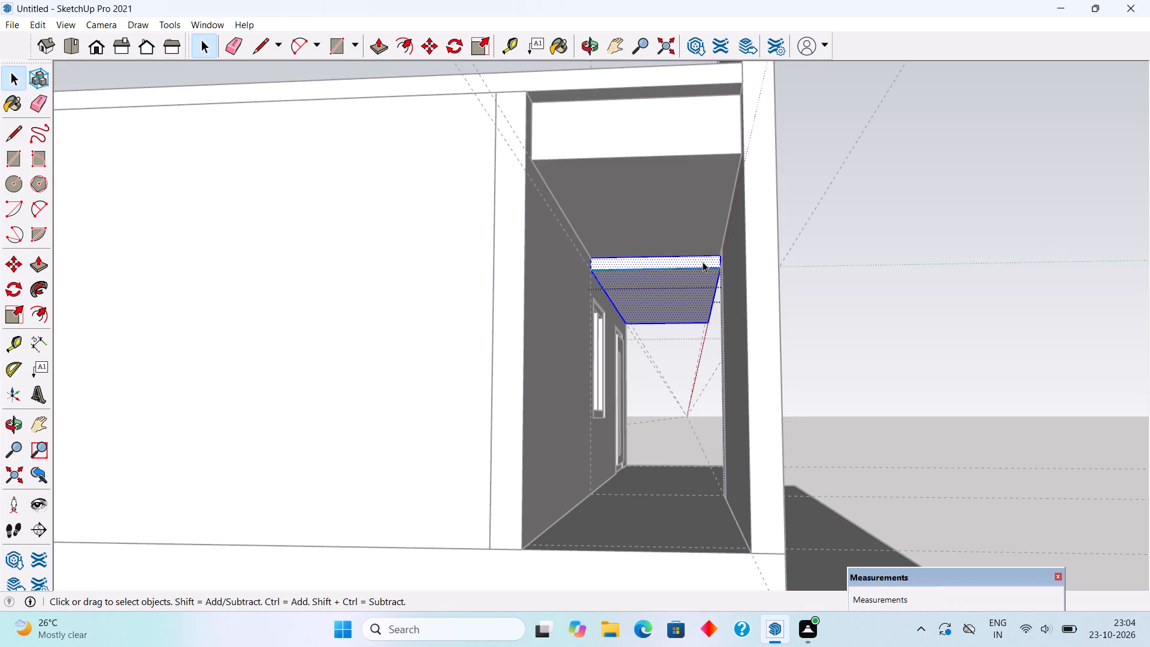
pyautogui.press('p')
pyautogui.click(703, 262)
pyautogui.moveTo(733, 155); pyautogui.dragTo(656, 289, button='middle')
pyautogui.click(653, 277)
pyautogui.press('space')
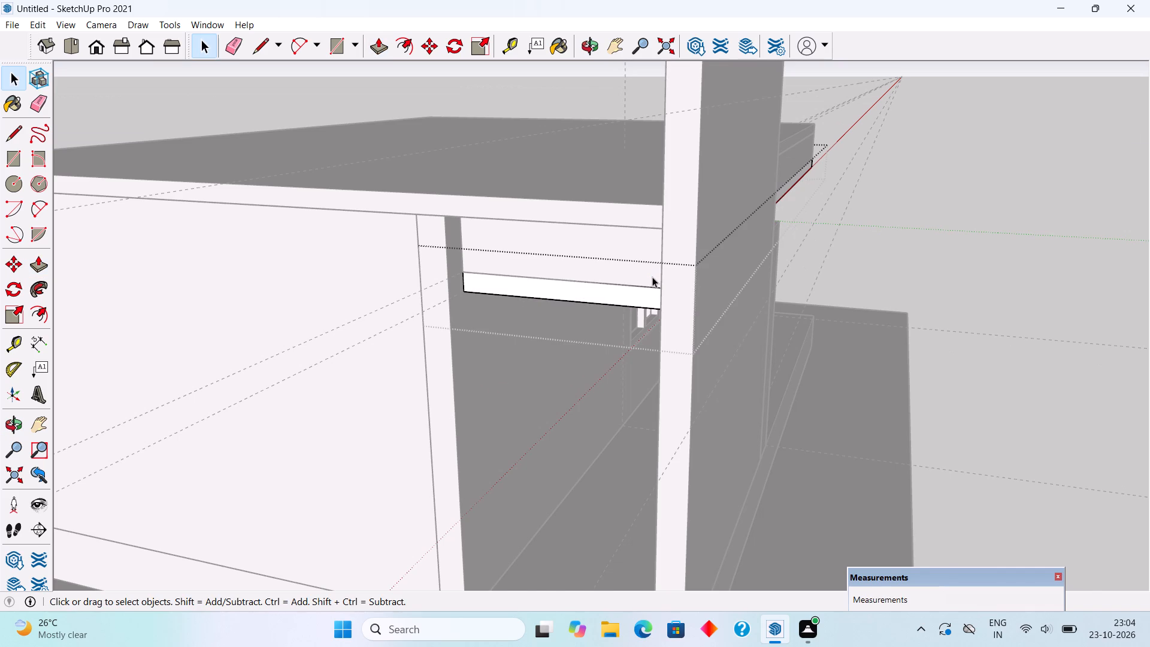
pyautogui.scroll(-5, 652, 277)
pyautogui.click(908, 234)
# Inside the lower strip's group, draw a 6" vertical line across its front face where it meets the tall wall.
pyautogui.moveTo(790, 297); pyautogui.dragTo(392, 313, button='middle')
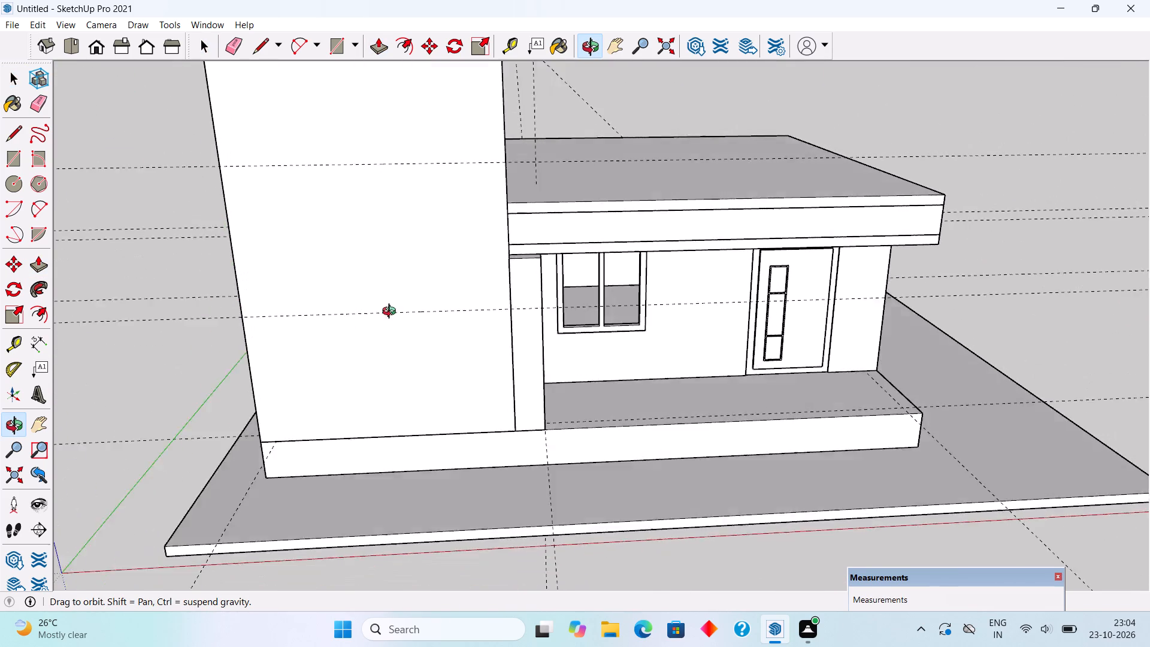
pyautogui.moveTo(392, 313); pyautogui.dragTo(376, 305, button='middle')
pyautogui.scroll(4, 486, 243)
pyautogui.moveTo(480, 223); pyautogui.dragTo(378, 213, button='middle')
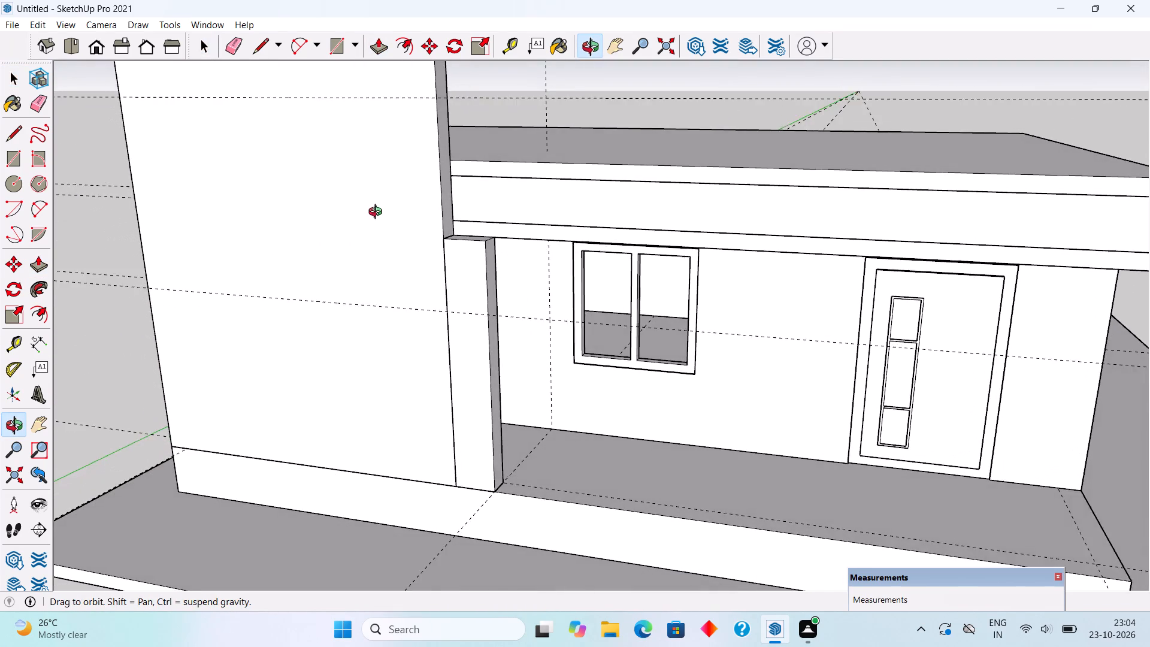
pyautogui.moveTo(378, 213); pyautogui.dragTo(373, 225, button='middle')
pyautogui.scroll(4, 482, 247)
pyautogui.tripleClick(483, 231)
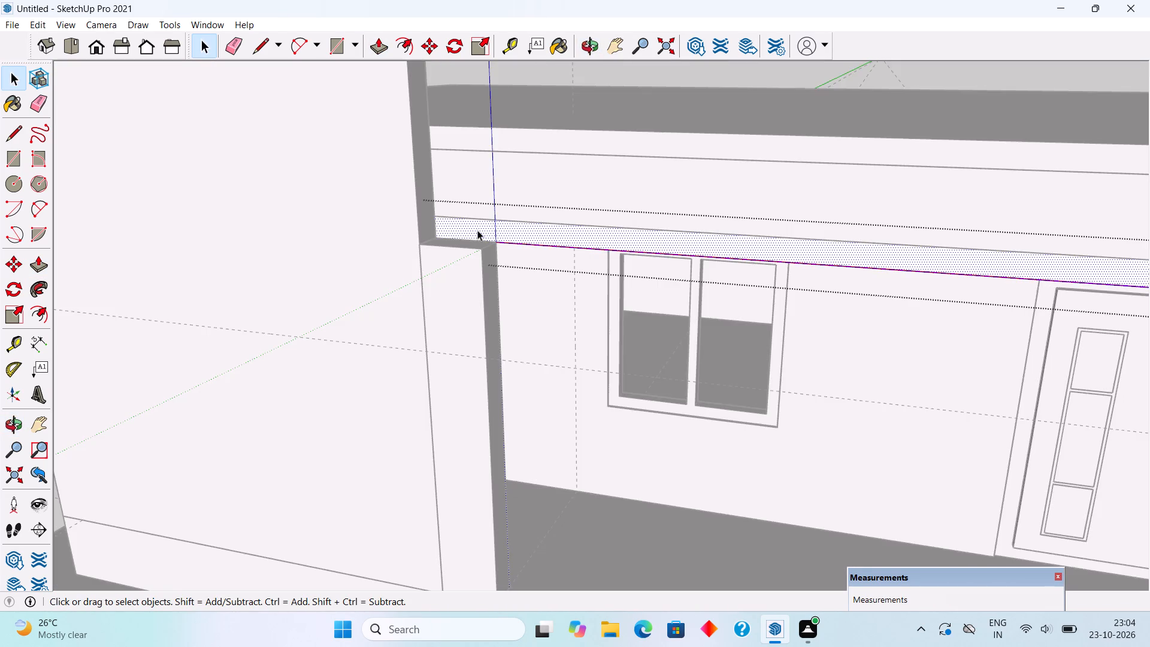
pyautogui.moveTo(459, 234); pyautogui.dragTo(448, 305, button='middle')
pyautogui.scroll(6, 435, 294)
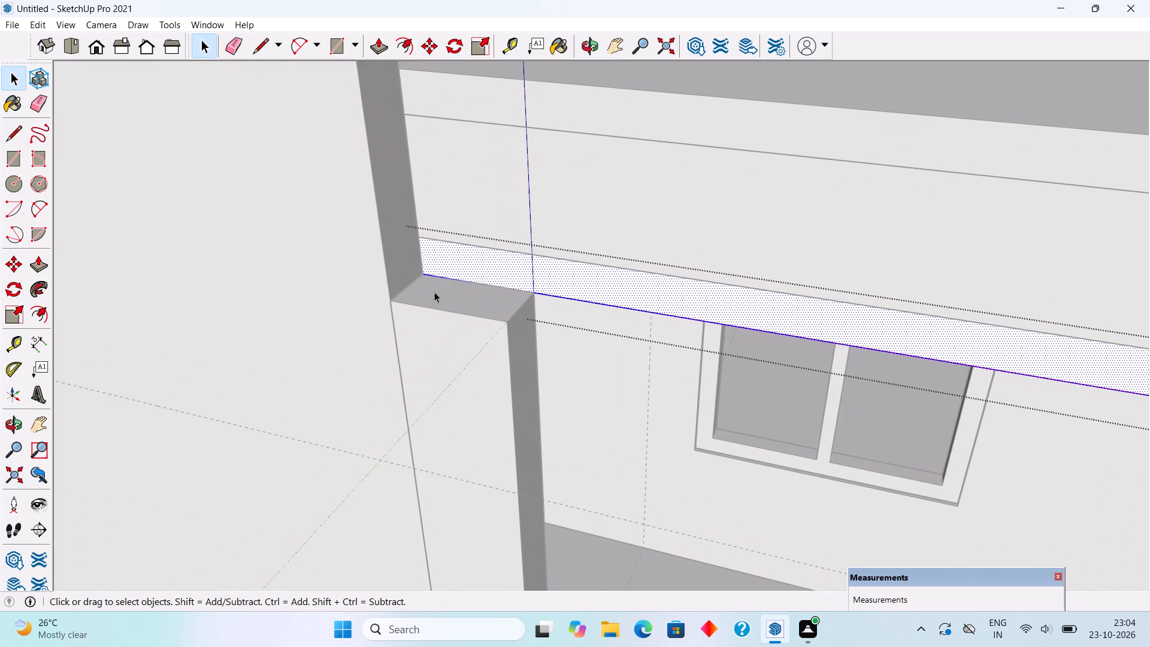
pyautogui.press('l')
pyautogui.click(425, 277)
pyautogui.click(419, 240)
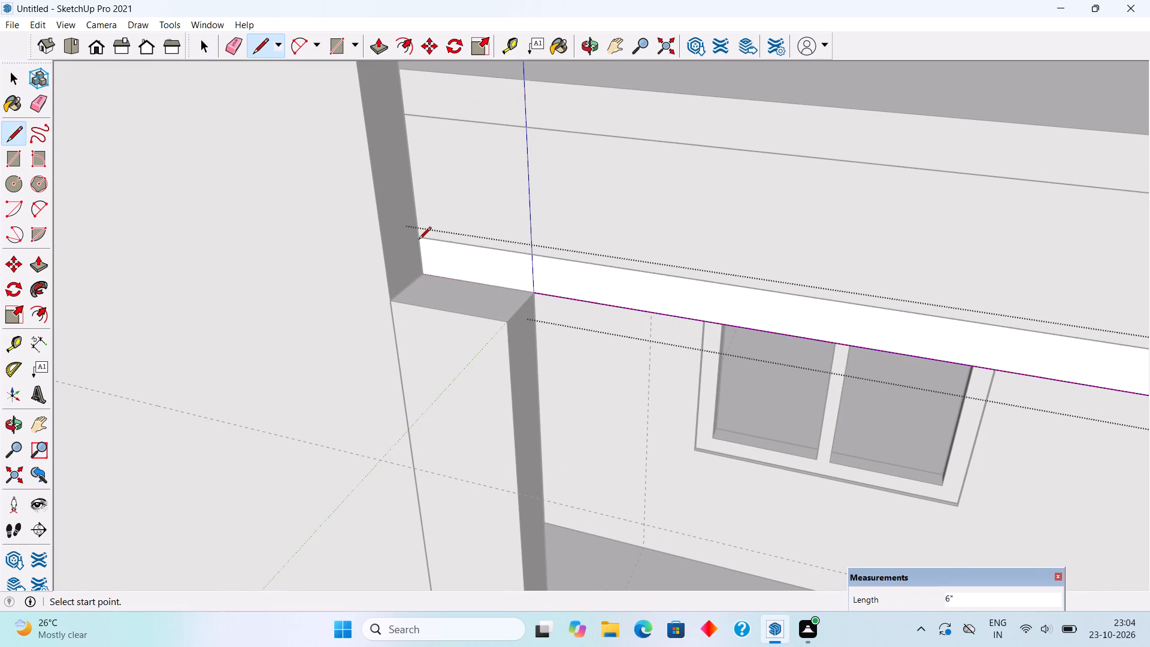
# Pull the lower strip's exposed front face 9" forward over the side pier.
pyautogui.press('p')
pyautogui.click(446, 263)
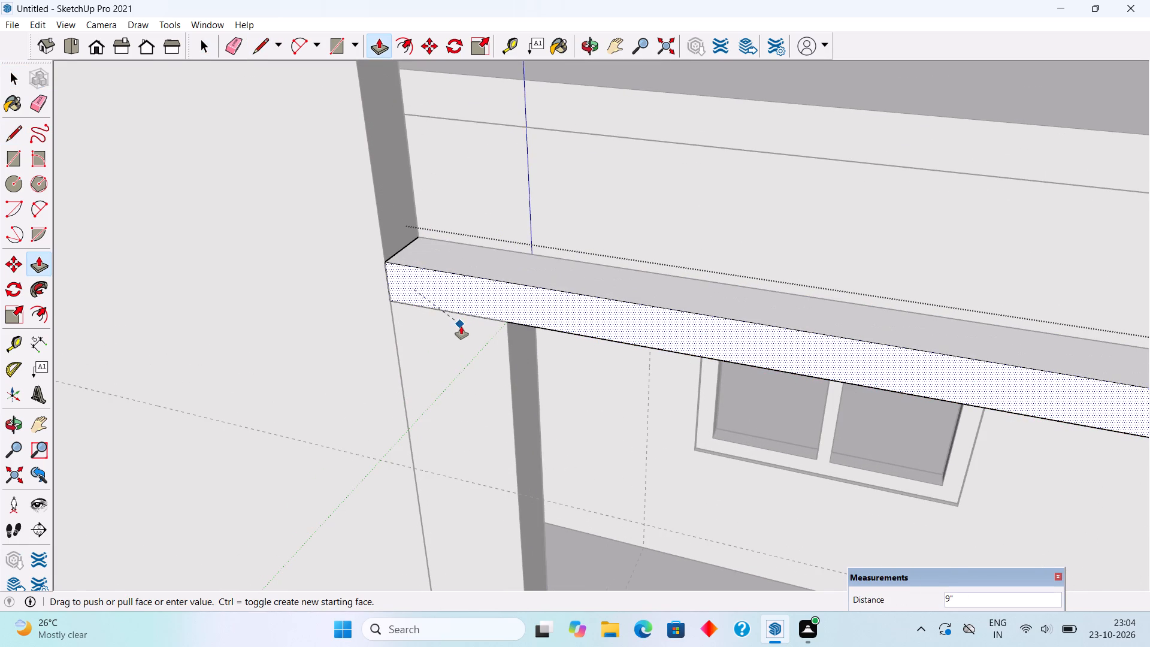
pyautogui.click(465, 330)
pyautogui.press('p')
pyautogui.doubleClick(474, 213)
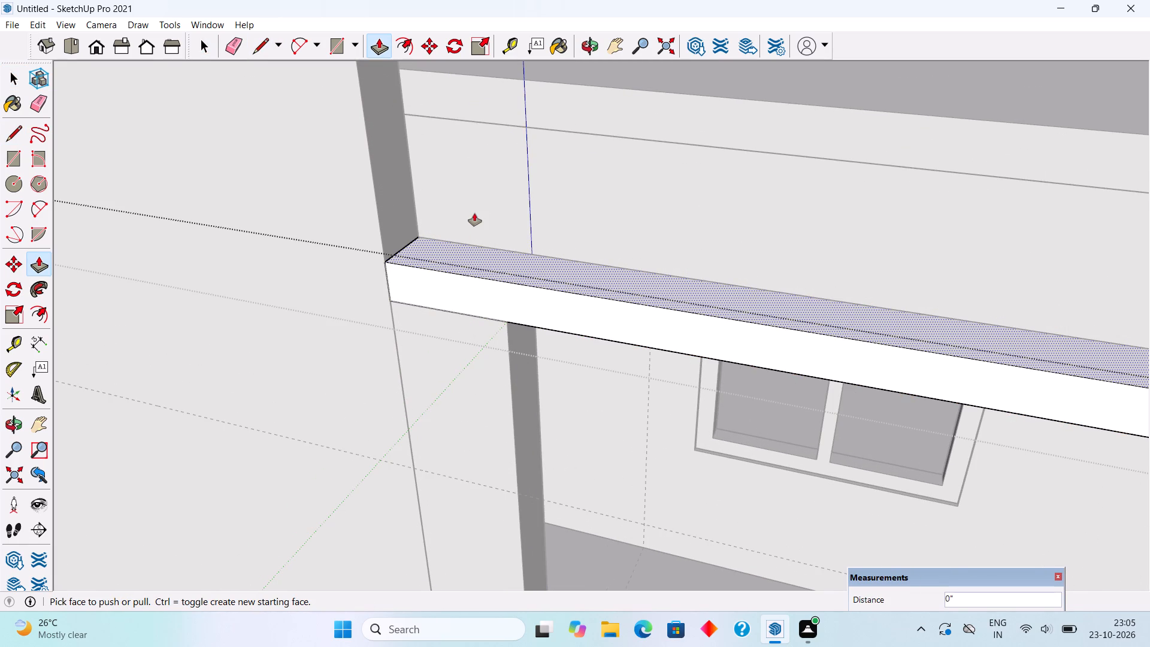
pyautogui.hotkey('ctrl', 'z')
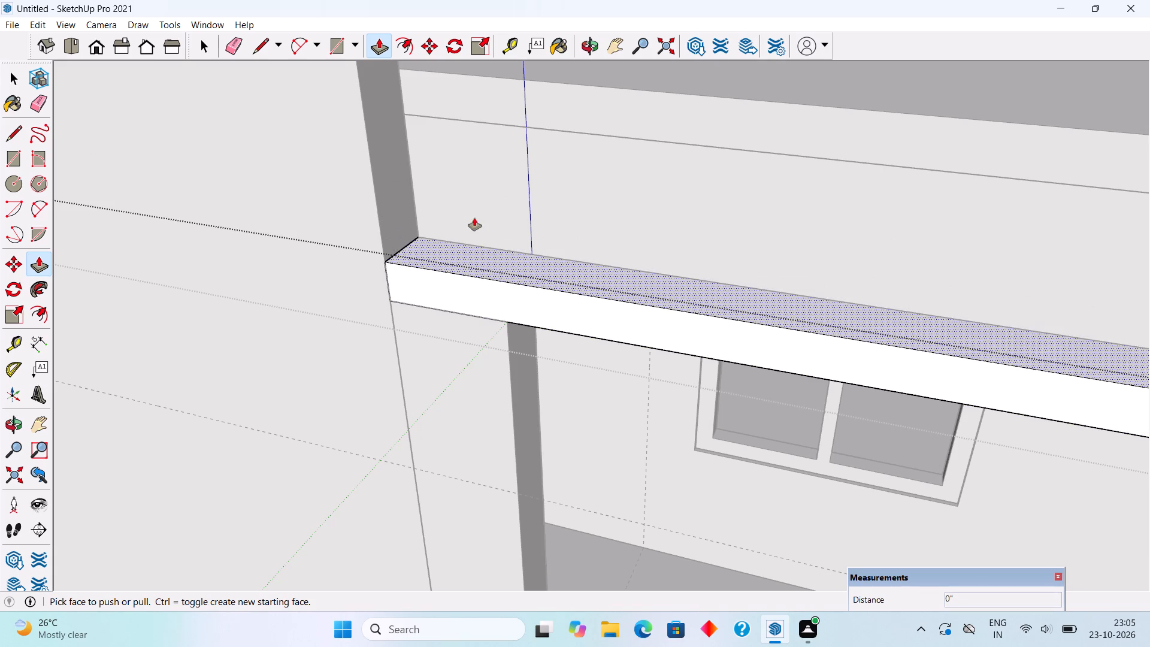
# Inside the upper beam's group, draw a vertical line across the front face where it meets the tall wall.
pyautogui.press('space')
pyautogui.tripleClick(475, 220)
pyautogui.press('l')
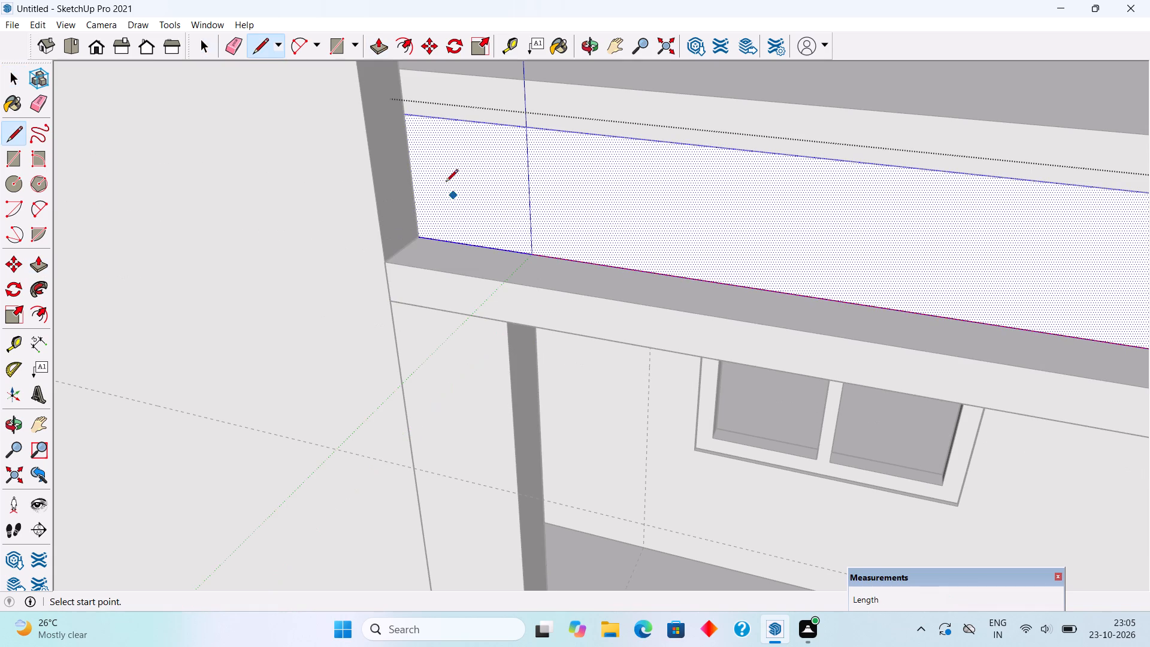
pyautogui.click(407, 116)
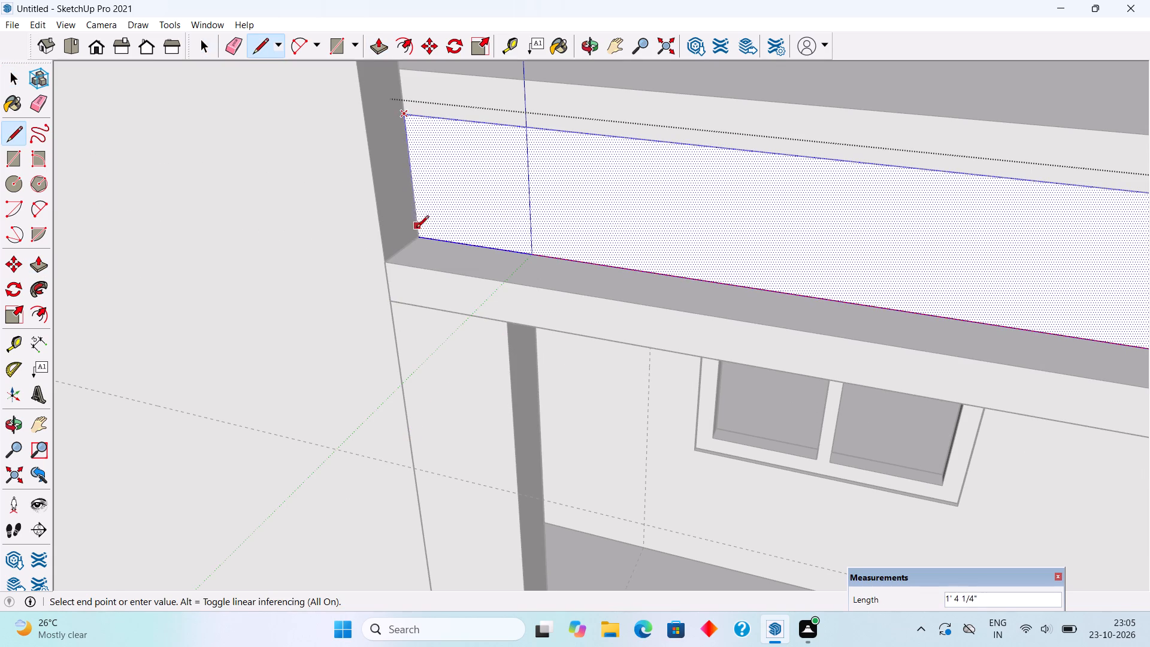
pyautogui.click(419, 237)
# Pull the upper beam's exposed front face 9" forward, in line with the lower strip.
pyautogui.press('p')
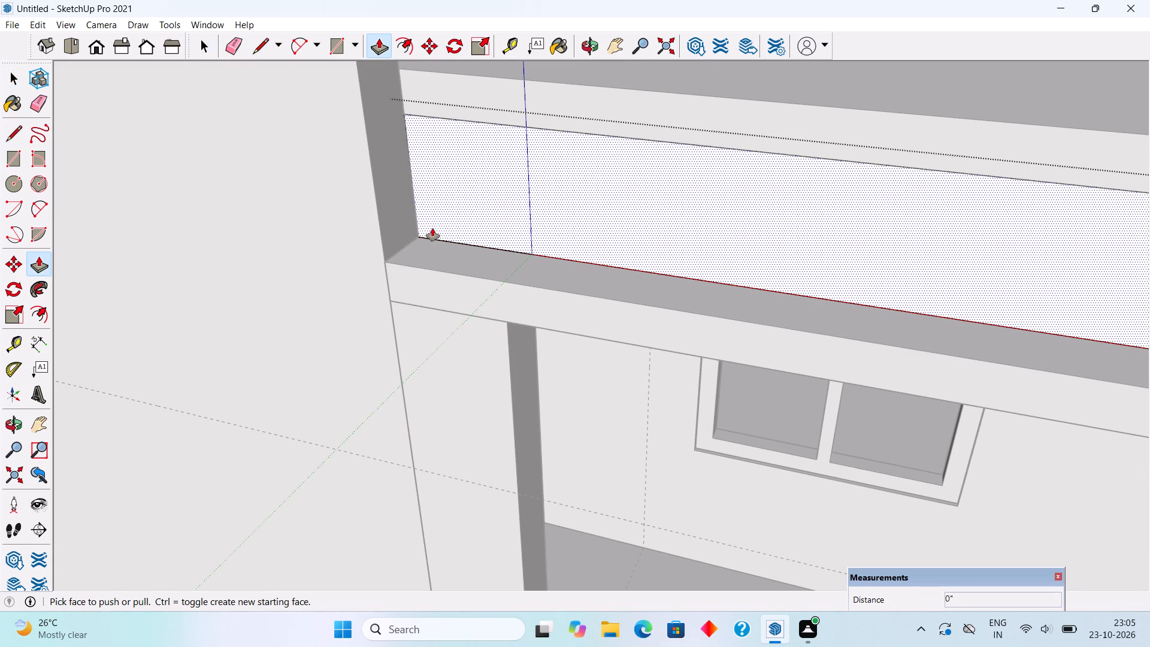
pyautogui.click(432, 228)
pyautogui.click(473, 287)
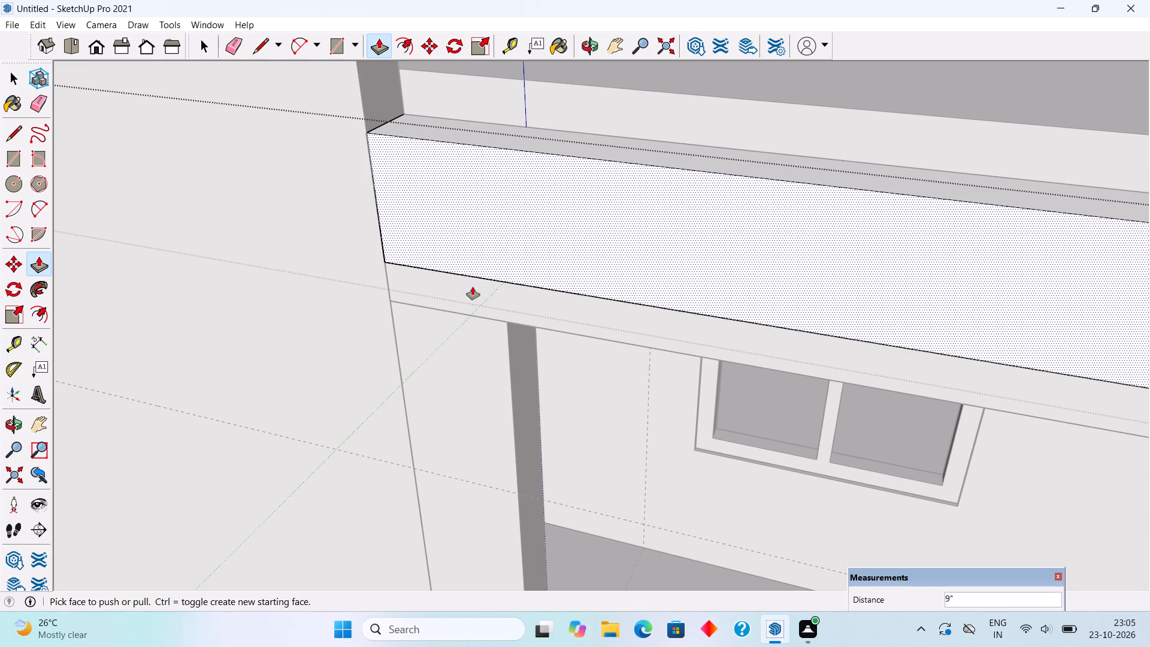
pyautogui.press('space')
# Inside the roof slab's group, draw a 6" vertical line across the front face where it meets the tall wall.
pyautogui.scroll(-6, 457, 315)
pyautogui.doubleClick(512, 203)
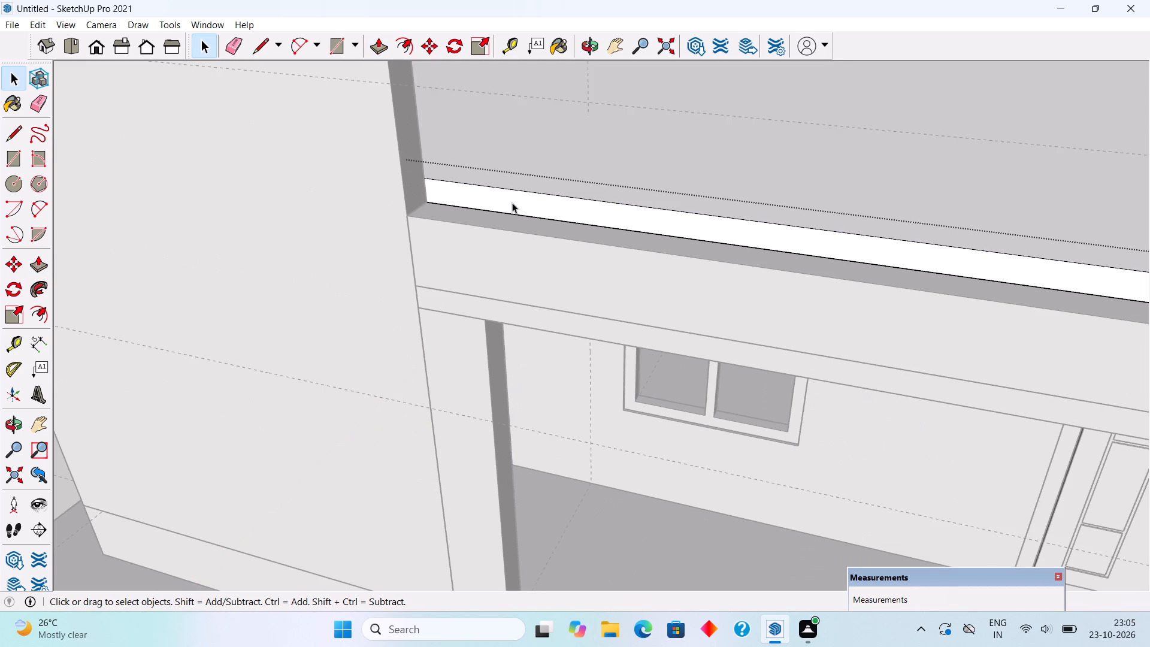
pyautogui.click(512, 202)
pyautogui.press('l')
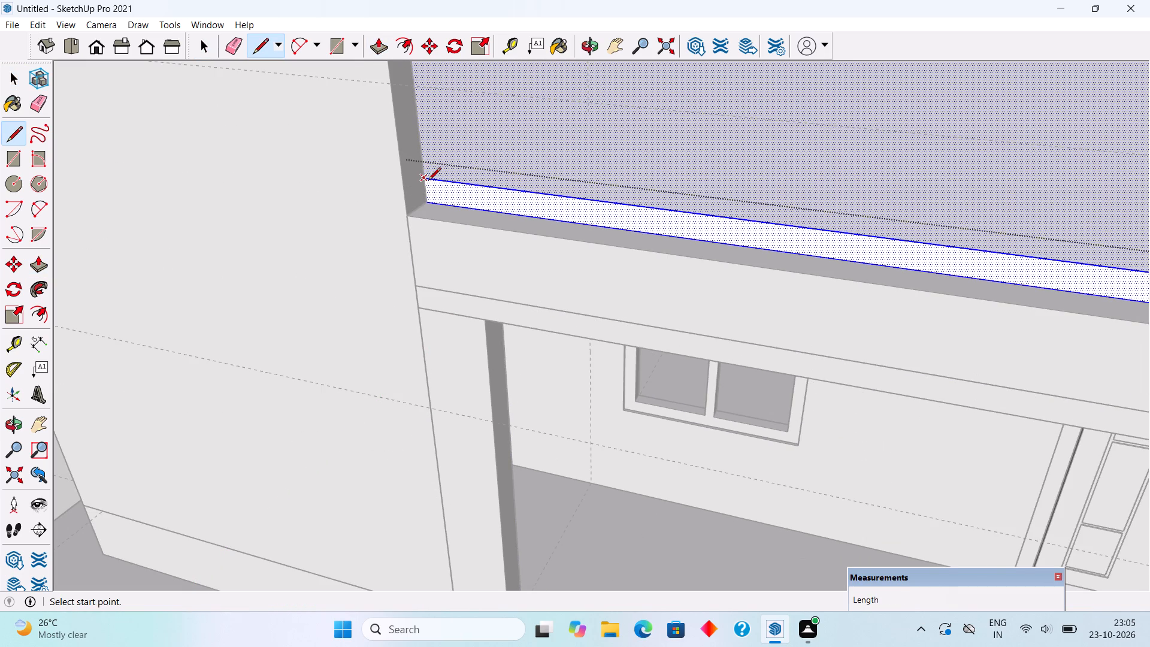
pyautogui.click(428, 181)
pyautogui.click(428, 201)
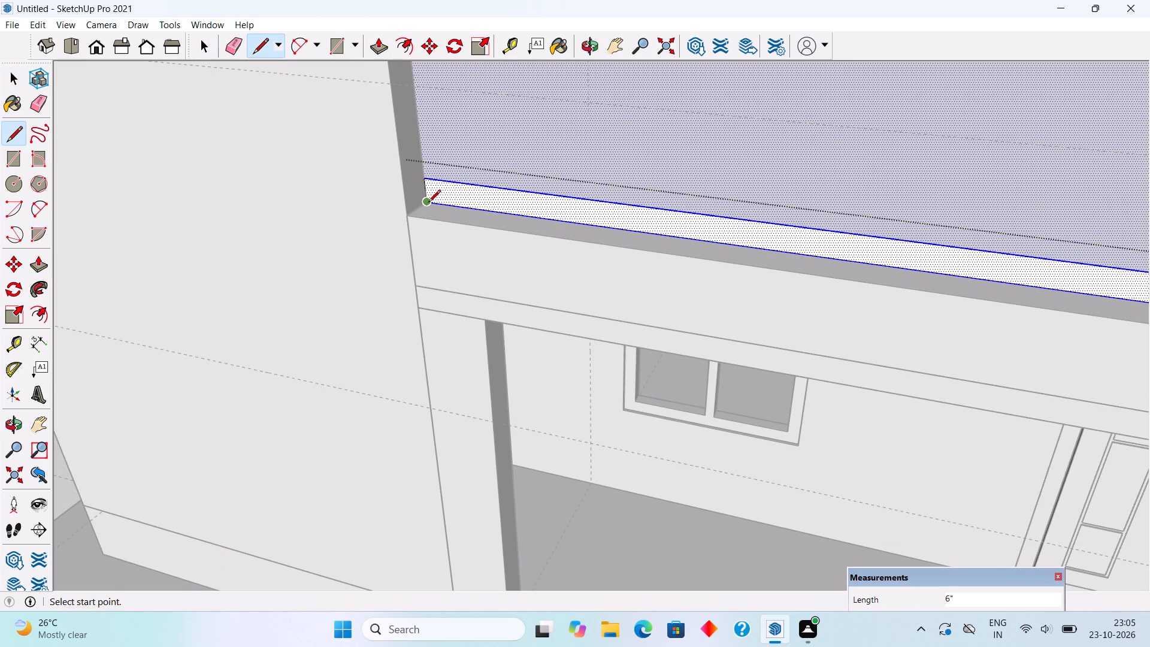
# Pull the roof slab's exposed front face 9" forward, in line with the upper beam, and leave the group.
pyautogui.press('p')
pyautogui.click(440, 196)
pyautogui.click(462, 228)
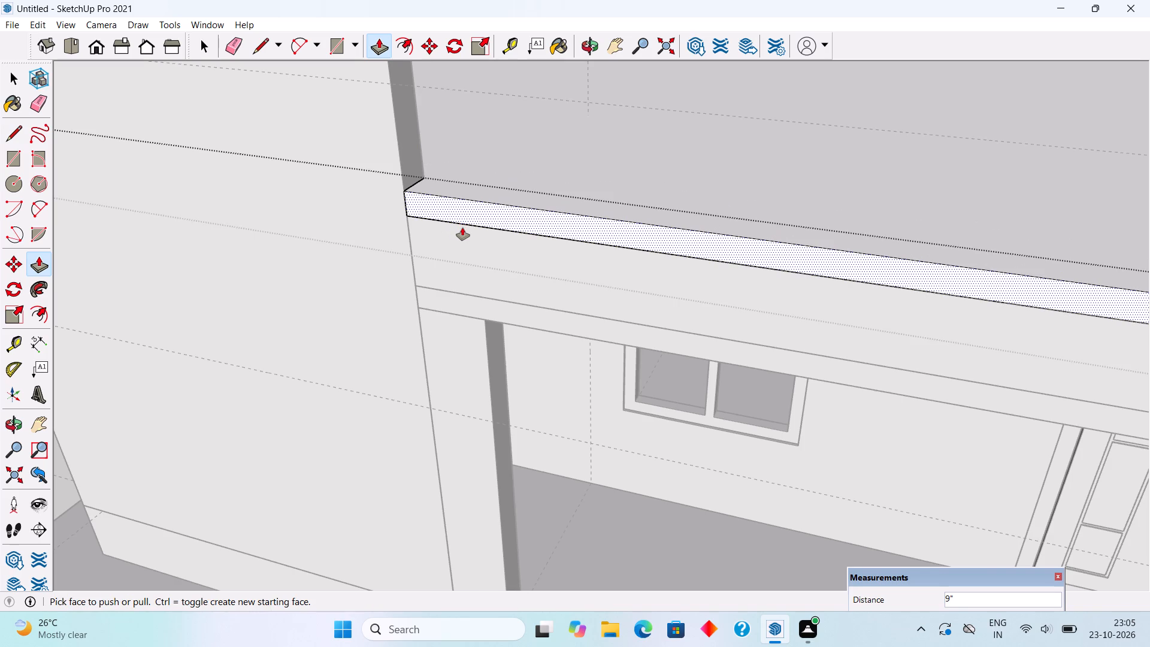
pyautogui.scroll(-8, 465, 229)
pyautogui.press('space')
pyautogui.scroll(-6, 467, 234)
pyautogui.moveTo(549, 303); pyautogui.dragTo(700, 182, button='middle')
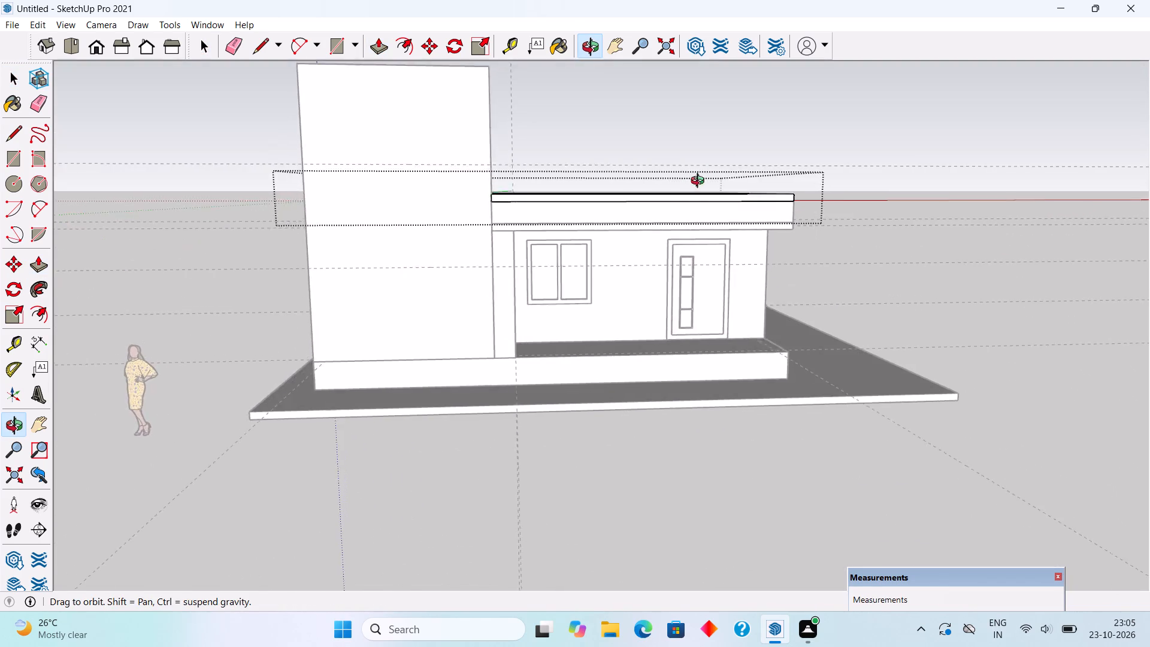
pyautogui.moveTo(700, 182); pyautogui.dragTo(752, 181, button='middle')
pyautogui.click(791, 153)
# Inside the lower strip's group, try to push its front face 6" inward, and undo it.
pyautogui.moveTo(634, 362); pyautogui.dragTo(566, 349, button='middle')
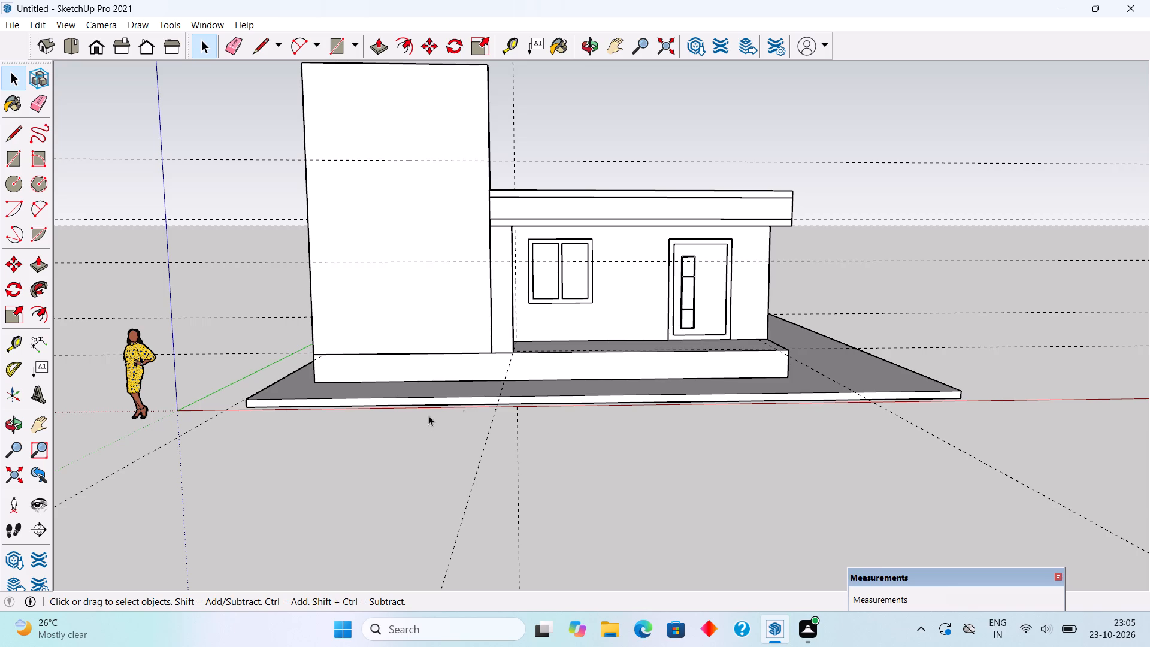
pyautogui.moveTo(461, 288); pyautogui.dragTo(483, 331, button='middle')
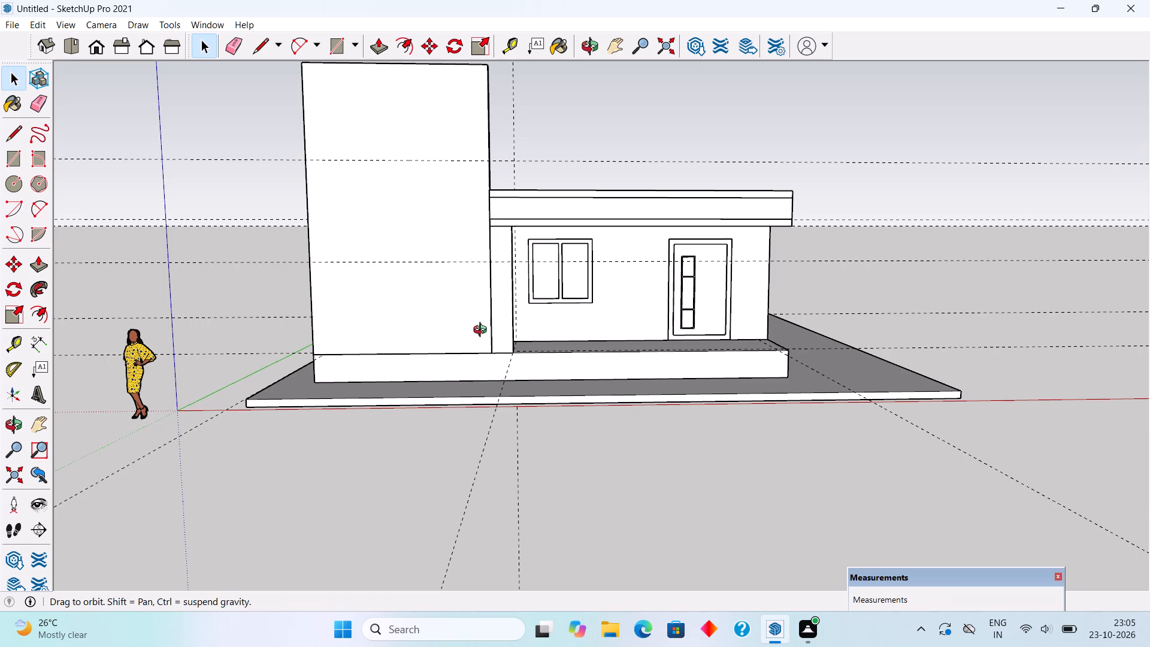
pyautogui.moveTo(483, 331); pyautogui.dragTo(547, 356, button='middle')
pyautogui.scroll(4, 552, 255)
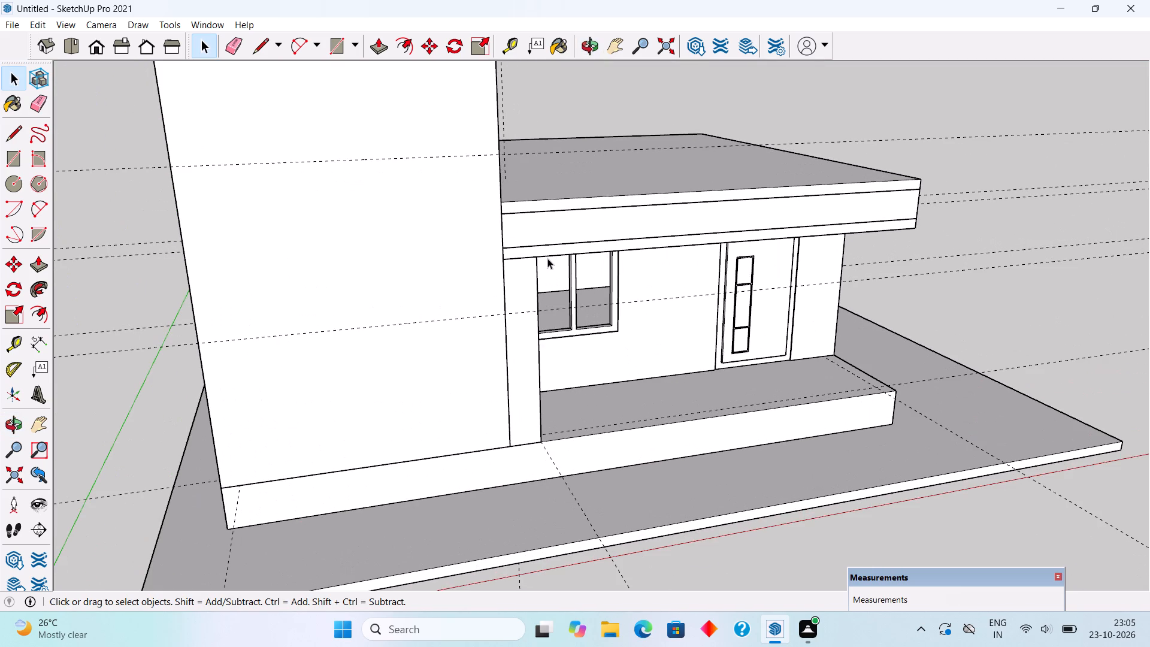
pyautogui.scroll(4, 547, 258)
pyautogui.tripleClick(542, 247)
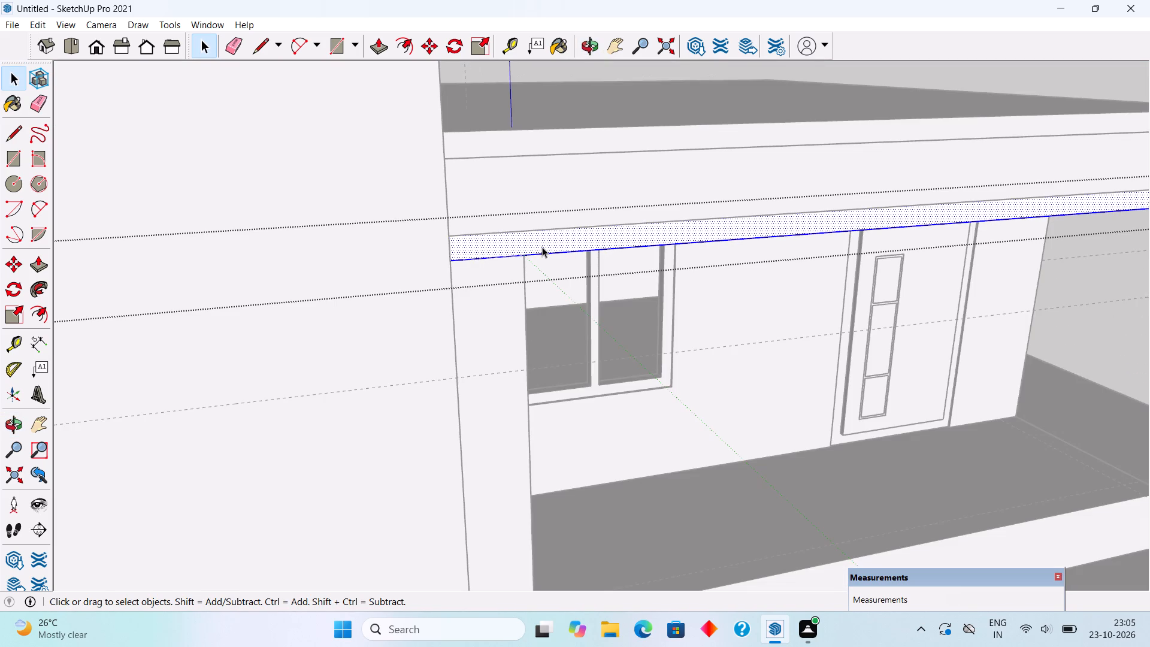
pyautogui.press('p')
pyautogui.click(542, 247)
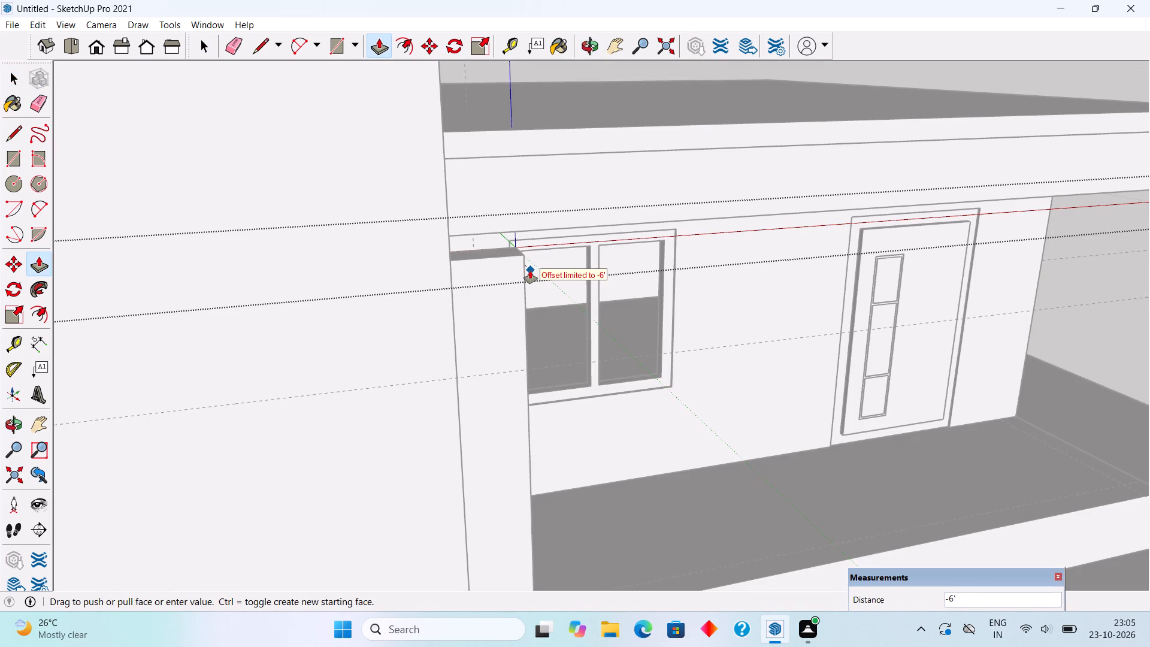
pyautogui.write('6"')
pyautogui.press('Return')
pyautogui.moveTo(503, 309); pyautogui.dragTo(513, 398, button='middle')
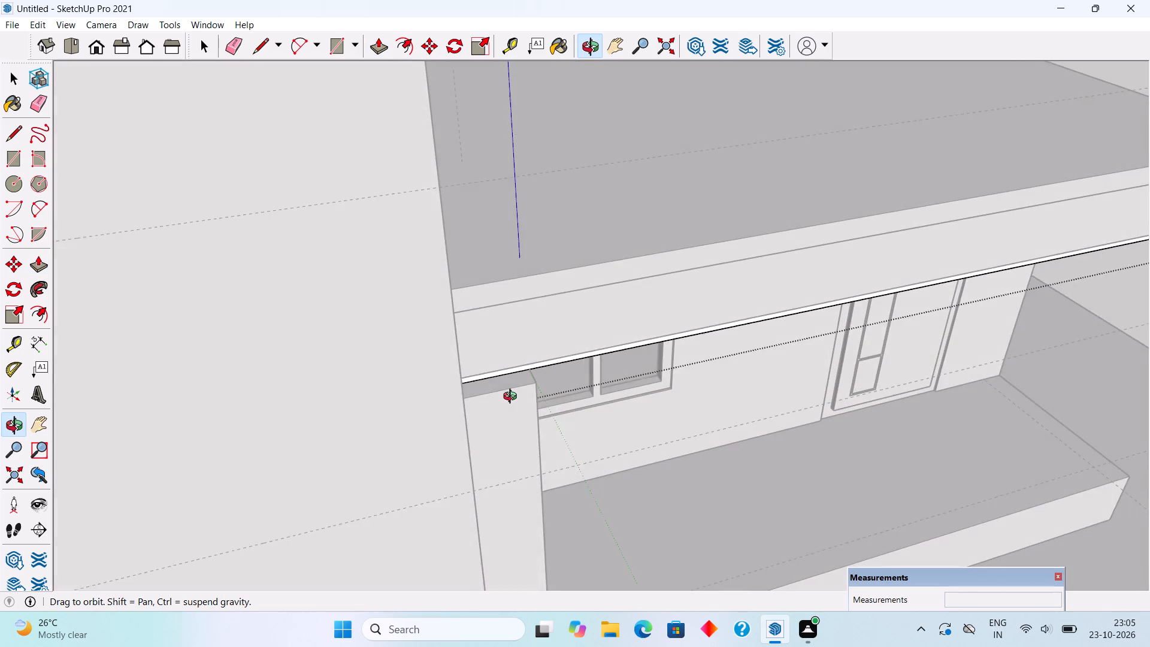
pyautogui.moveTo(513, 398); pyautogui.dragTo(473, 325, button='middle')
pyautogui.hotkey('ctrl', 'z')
# Pull the lower strip's front face 6" forward past the upper beam.
pyautogui.press('space')
pyautogui.doubleClick(497, 258)
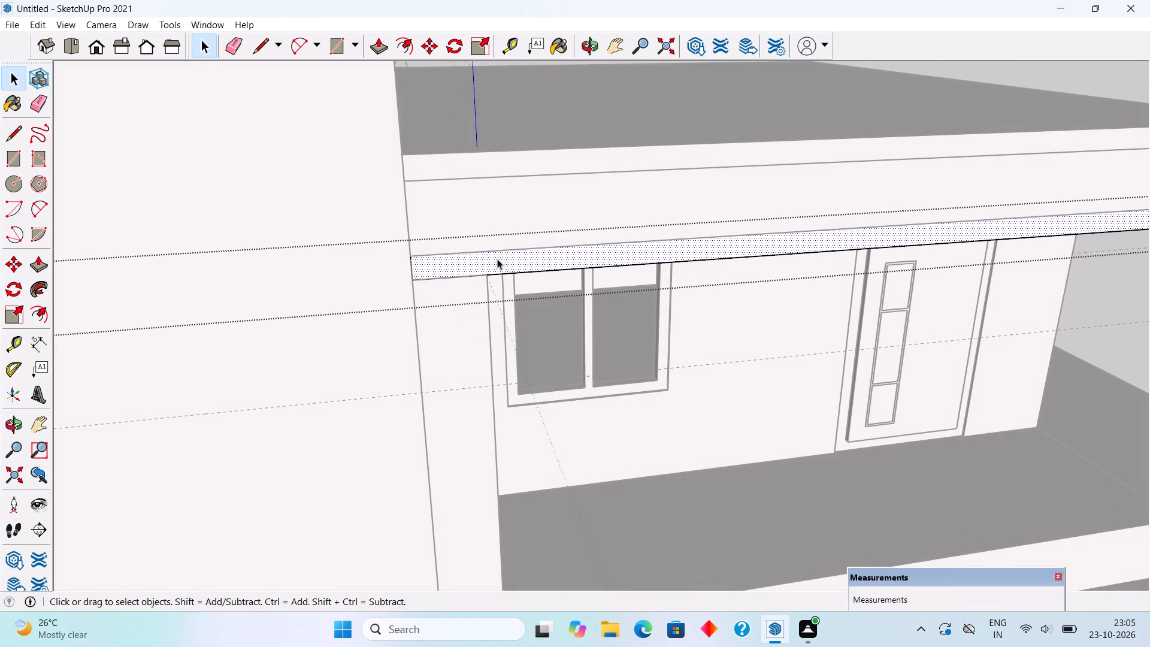
pyautogui.press('p')
pyautogui.click(497, 259)
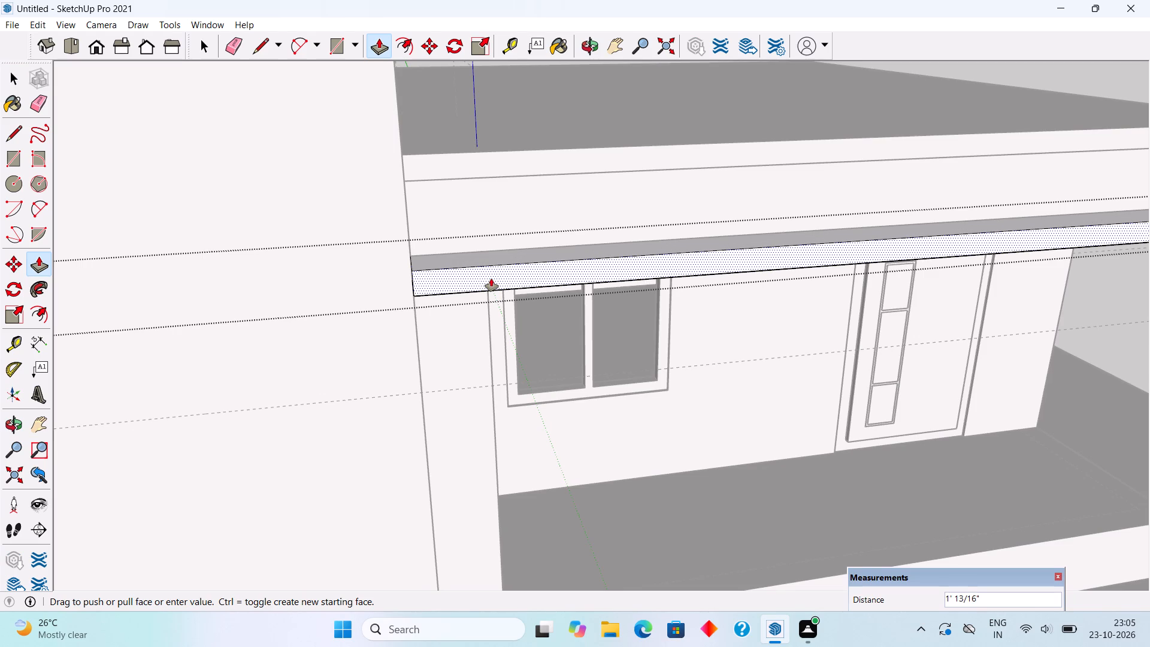
pyautogui.write('6"')
pyautogui.press('Return')
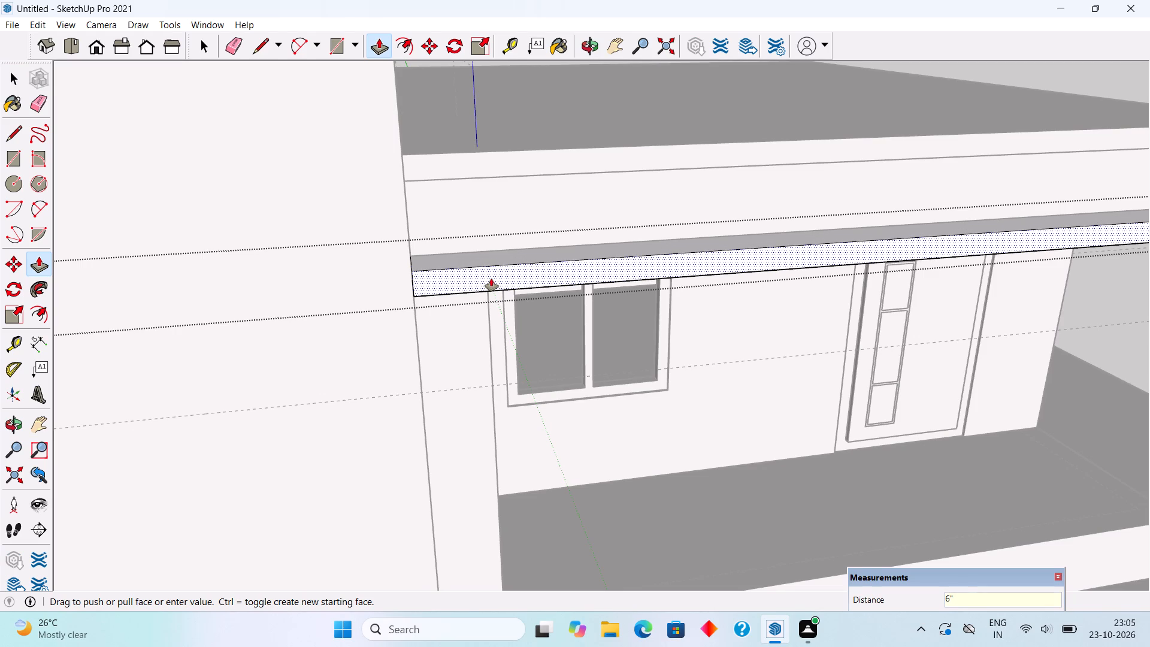
# Inside the roof slab's group, pull its front face forward flush with the lower strip's front, and leave the group.
pyautogui.press('space')
pyautogui.doubleClick(508, 167)
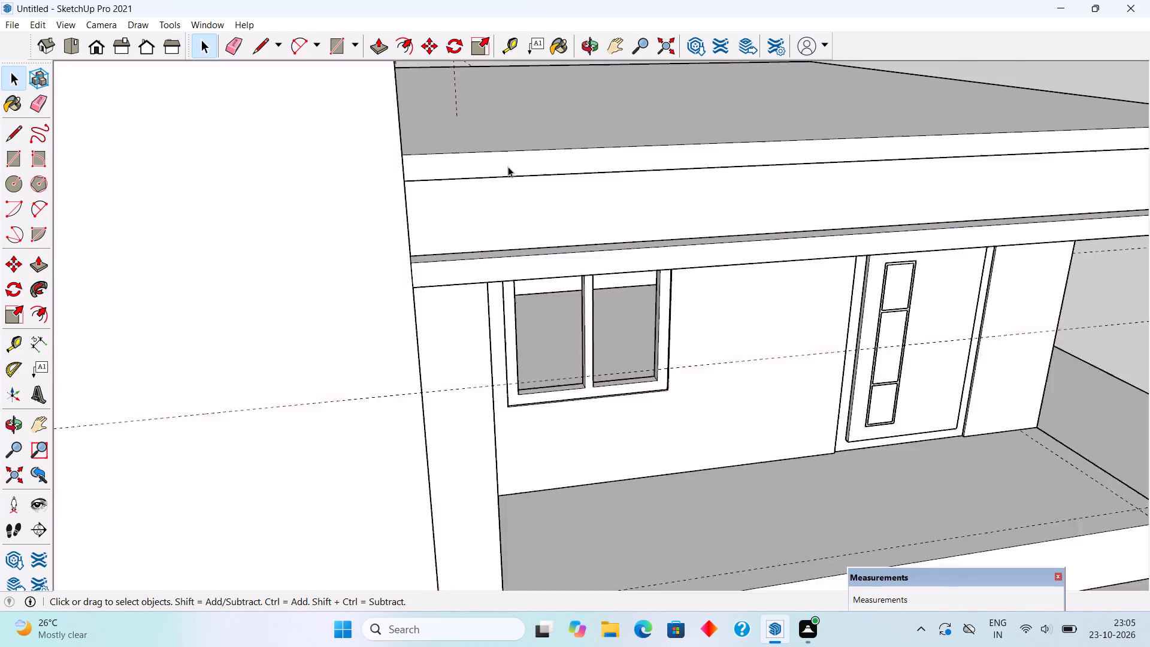
pyautogui.click(508, 167)
pyautogui.press('p')
pyautogui.click(508, 167)
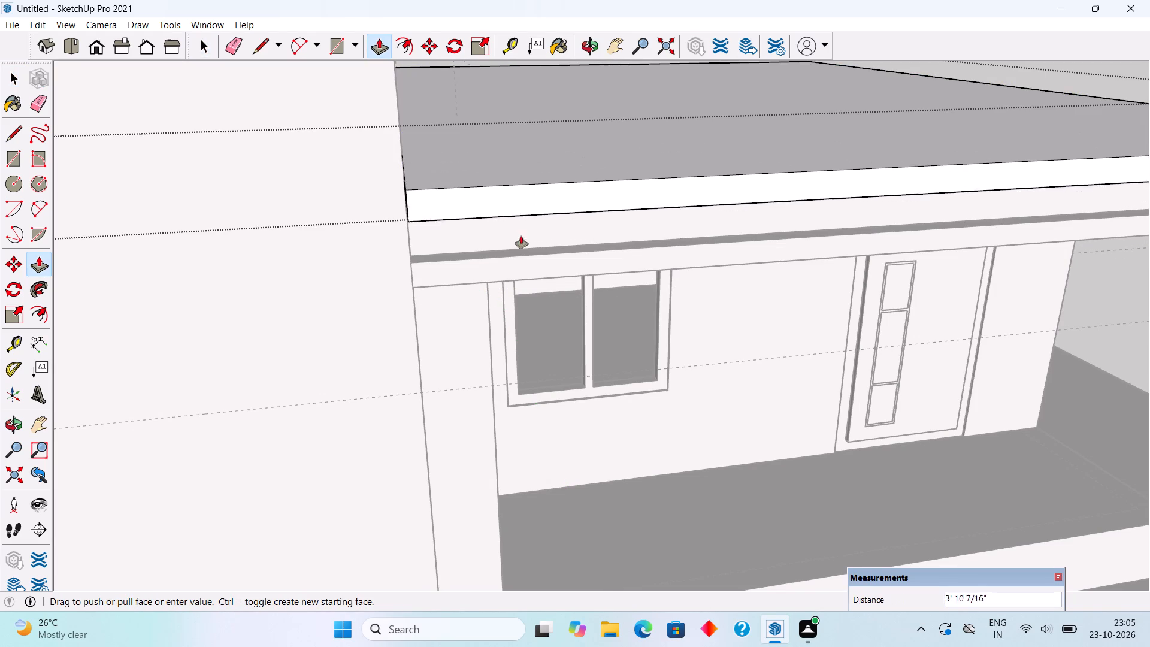
pyautogui.click(521, 271)
pyautogui.press('space')
pyautogui.scroll(-9, 521, 271)
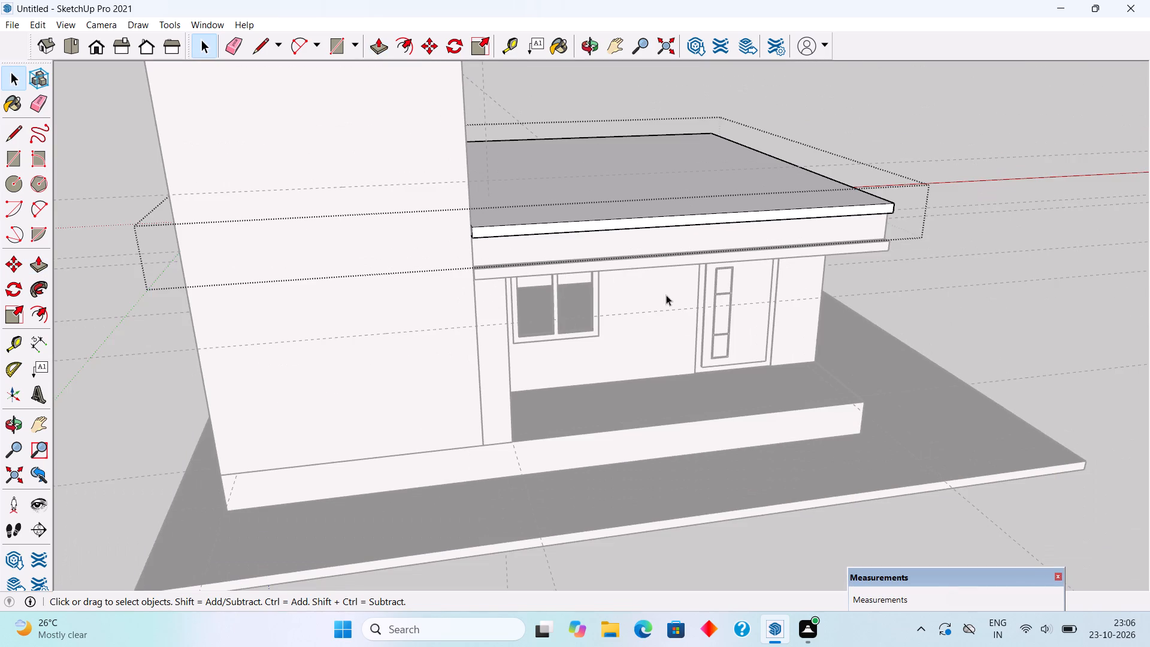
pyautogui.click(980, 331)
# Place a vertical guide on the tall wall's front face, 6" in from the edge beside the pier.
pyautogui.moveTo(292, 295); pyautogui.dragTo(395, 251, button='middle')
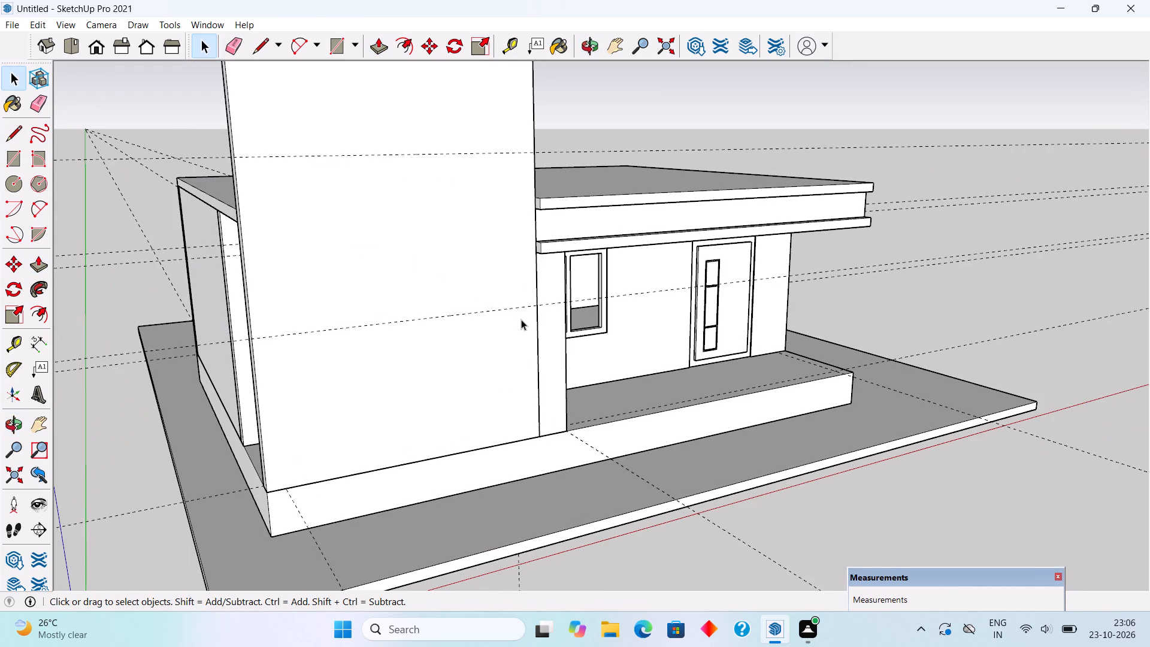
pyautogui.press('t')
pyautogui.click(536, 288)
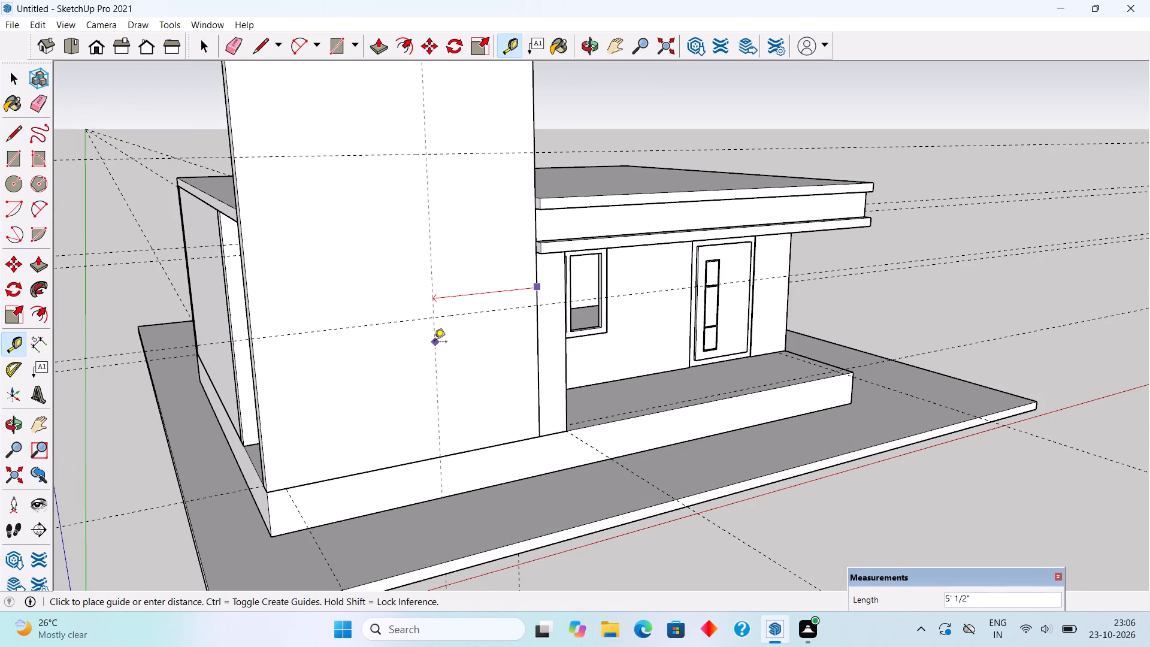
pyautogui.press('6')
pyautogui.hotkey('shift', '"')
pyautogui.press('Return')
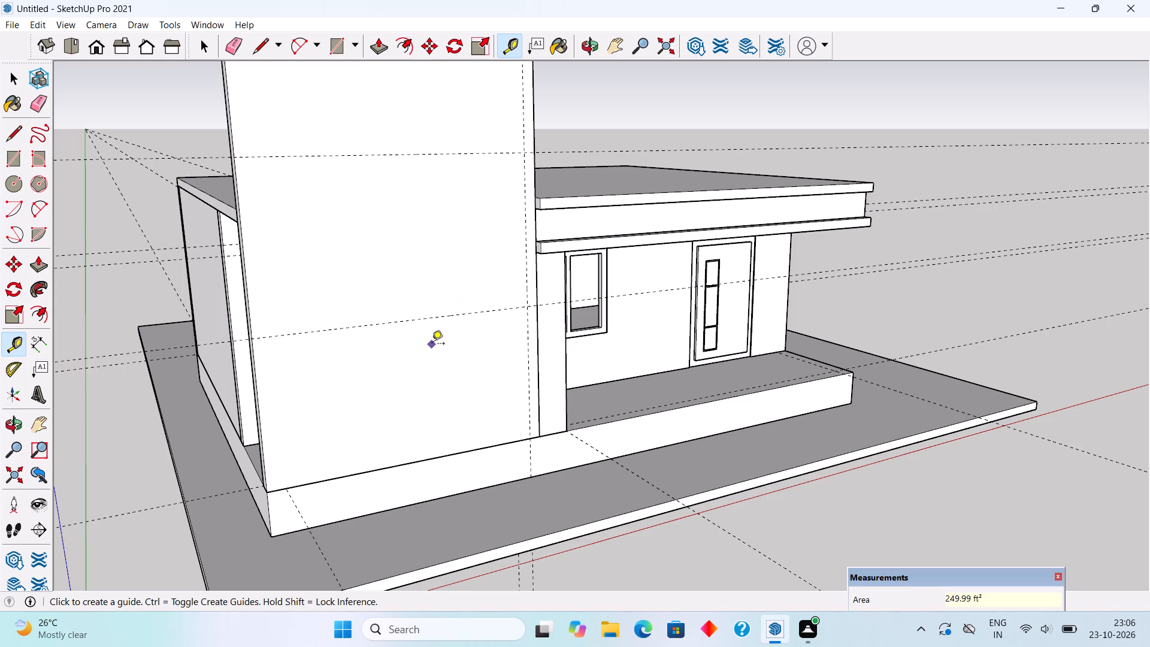
# Place a second vertical guide 1" from the first, farther from the tall wall's pier-side edge.
pyautogui.scroll(4, 473, 289)
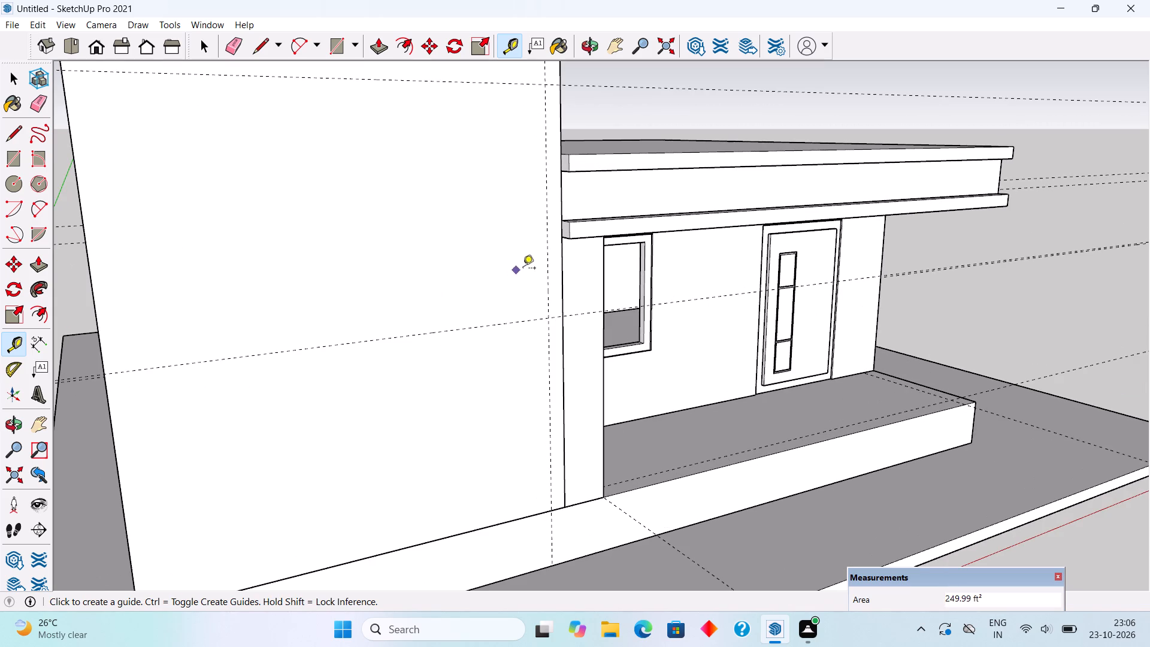
pyautogui.click(550, 280)
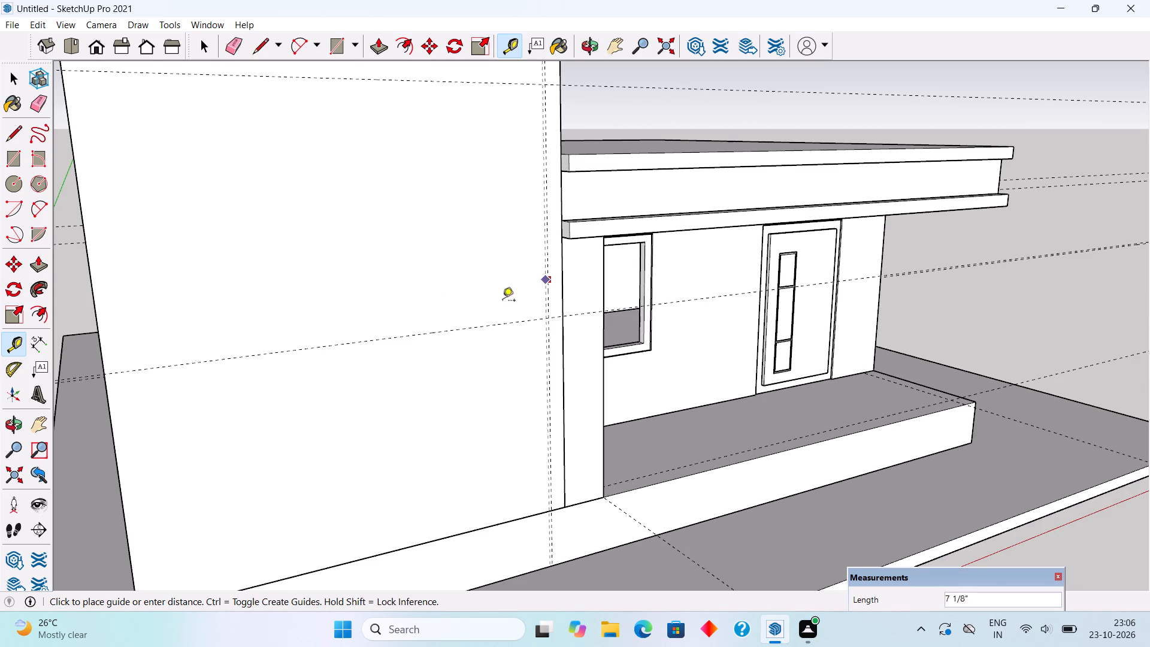
pyautogui.press('1')
pyautogui.hotkey('shift', '"')
pyautogui.press('Return')
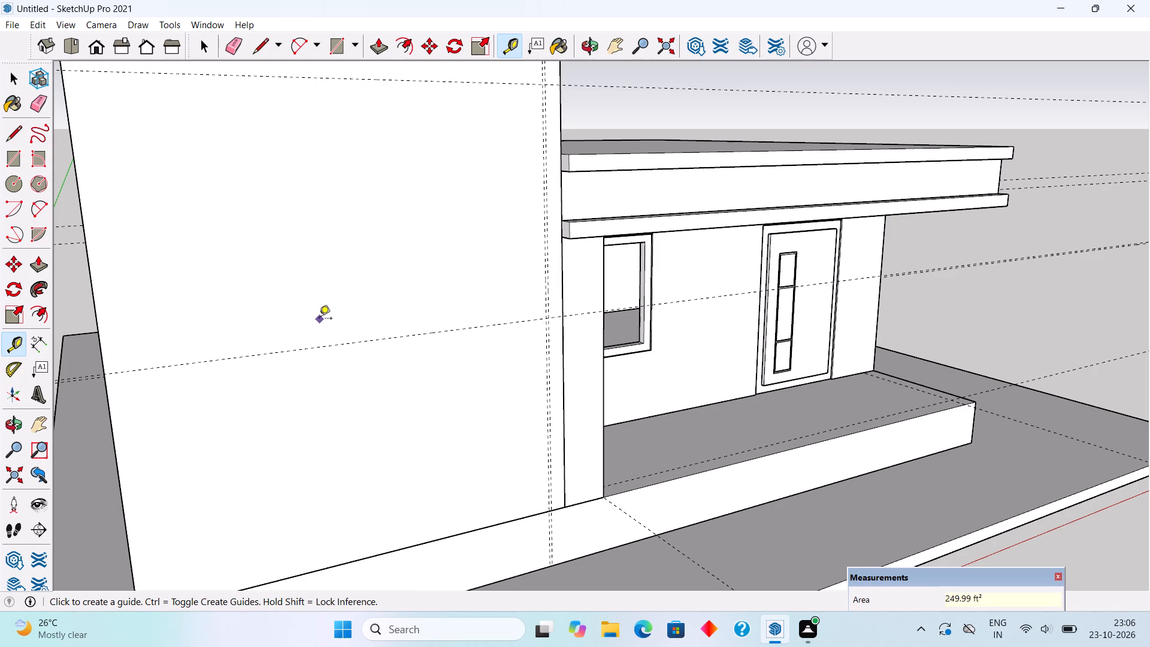
# Place a vertical guide 3' beyond the 1" guide, toward the middle of the tall wall's front face.
pyautogui.scroll(-4, 319, 319)
pyautogui.scroll(5, 474, 242)
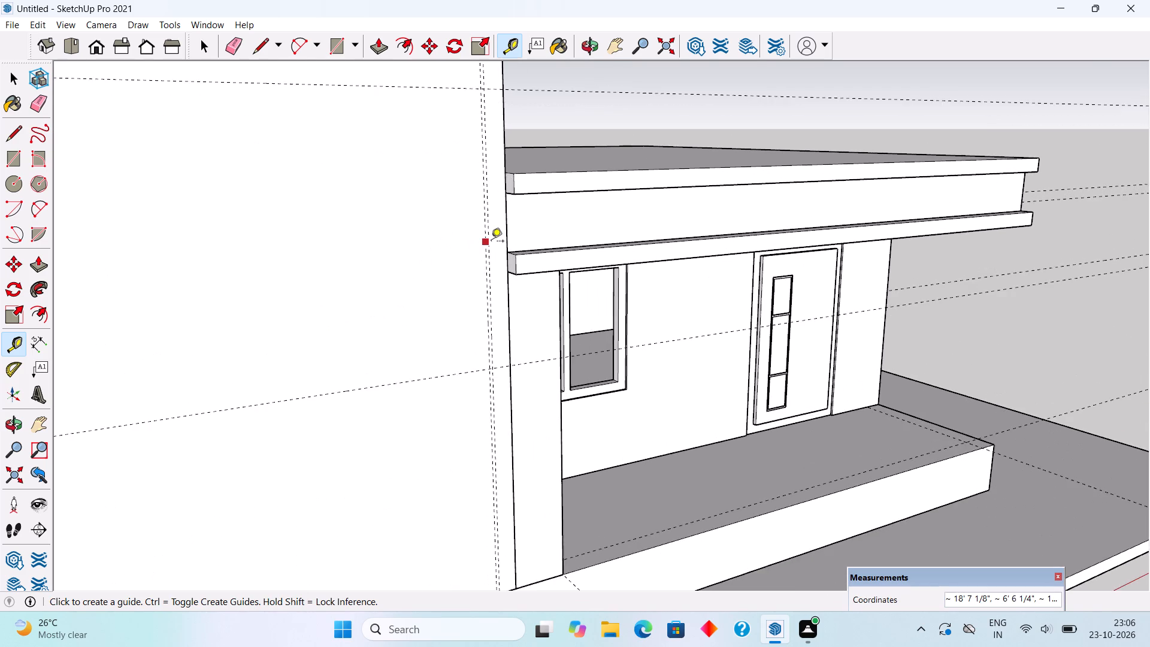
pyautogui.scroll(4, 491, 243)
pyautogui.click(483, 247)
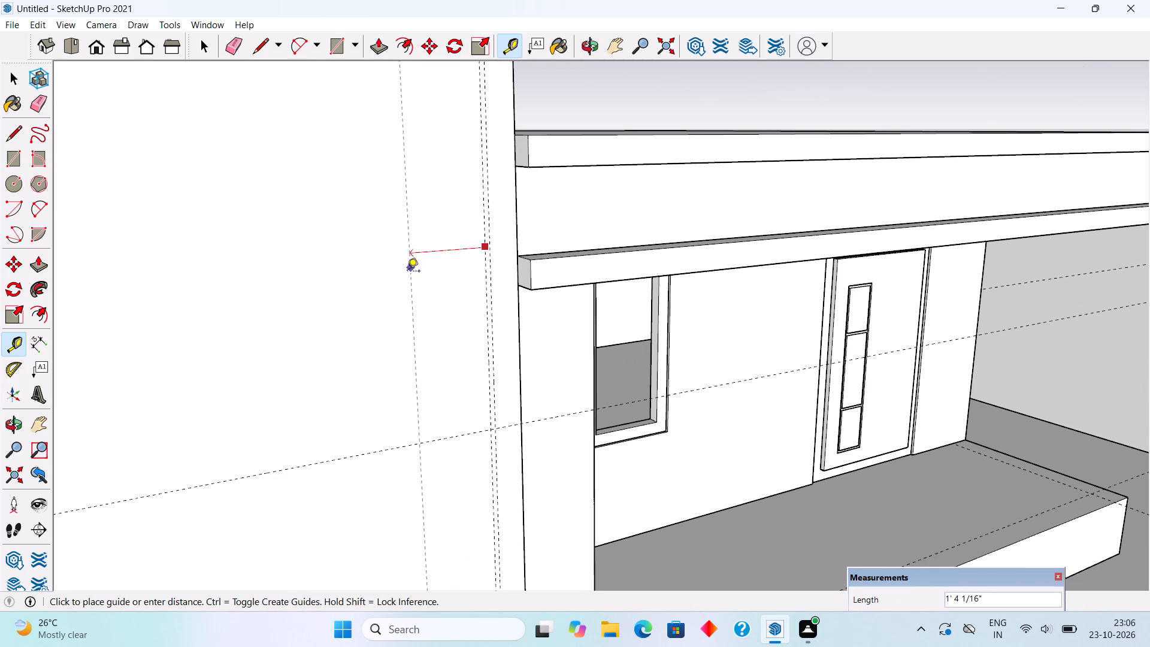
pyautogui.scroll(-7, 407, 272)
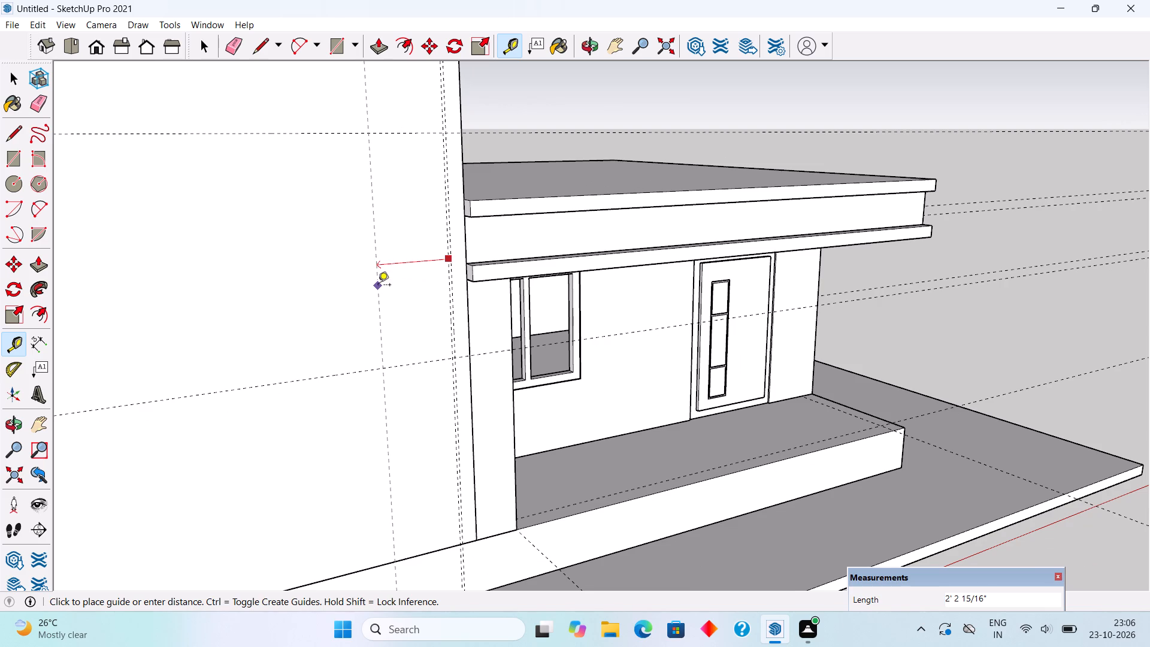
pyautogui.write("3'")
pyautogui.press('Return')
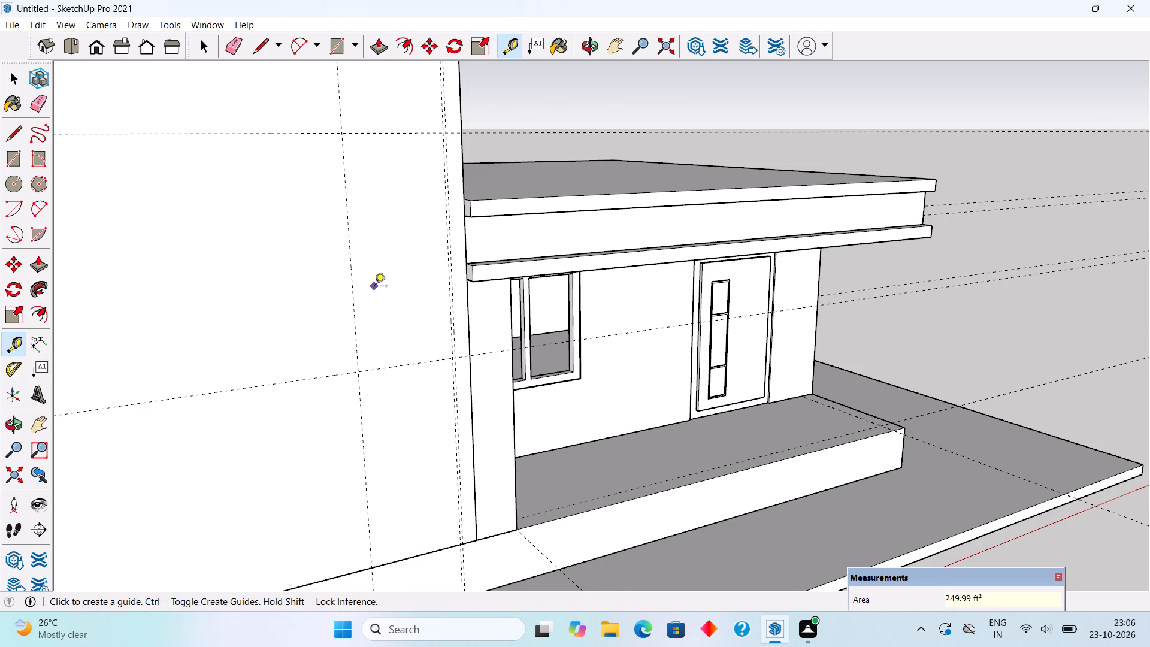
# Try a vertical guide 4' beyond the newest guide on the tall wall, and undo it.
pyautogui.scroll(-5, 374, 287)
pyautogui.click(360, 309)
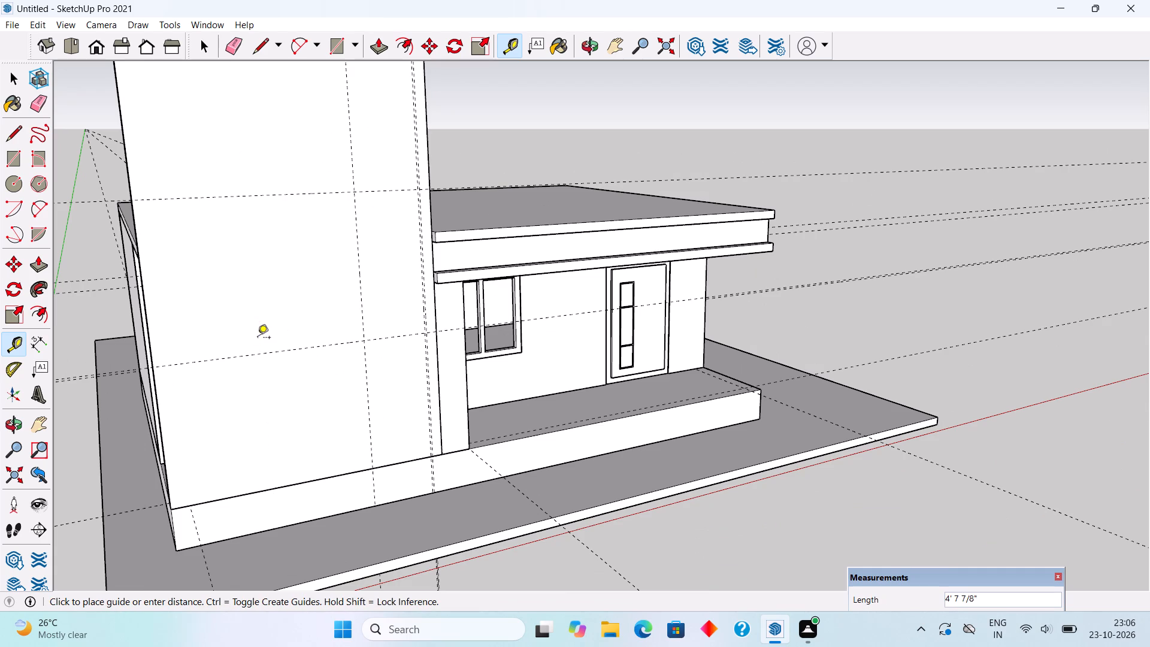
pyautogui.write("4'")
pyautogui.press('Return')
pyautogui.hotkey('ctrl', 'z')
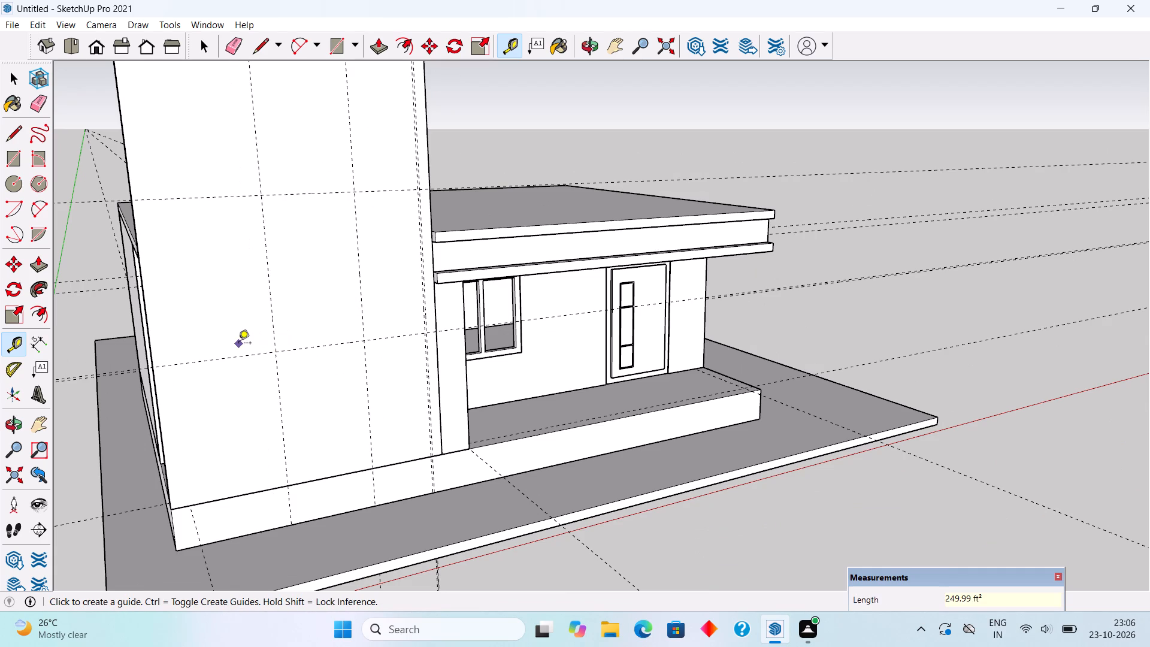
# Place a vertical guide 5' beyond the 3' guide, toward the tall wall's outer edge, and leave the tape measure.
pyautogui.click(364, 307)
pyautogui.write("5'")
pyautogui.press('Return')
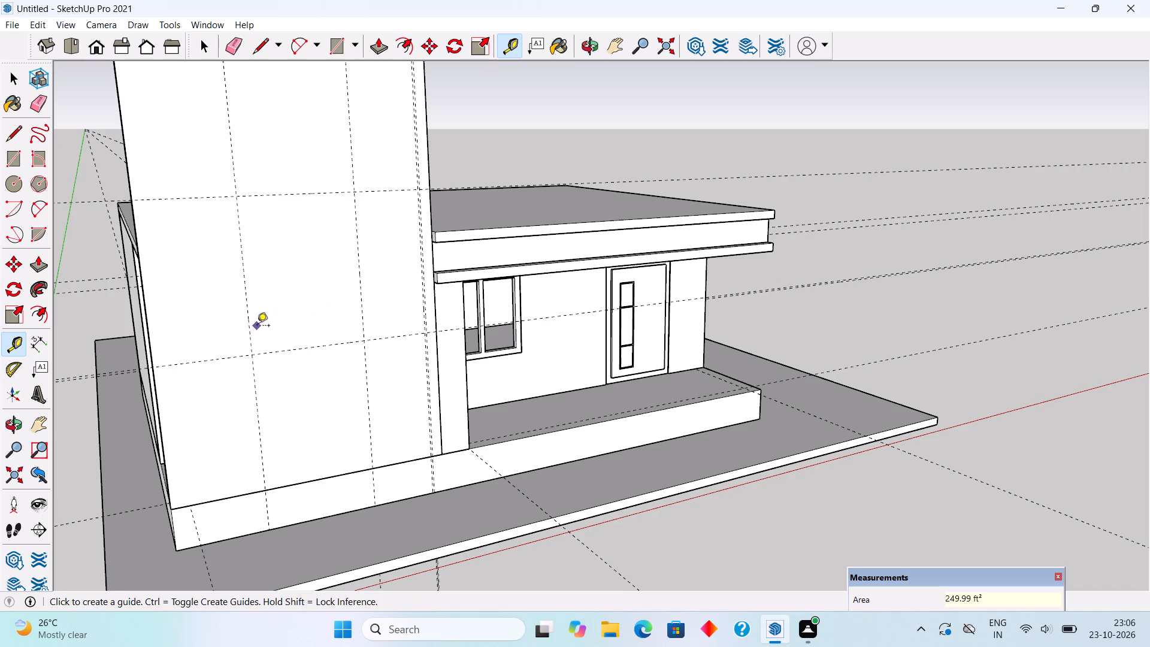
pyautogui.click(252, 312)
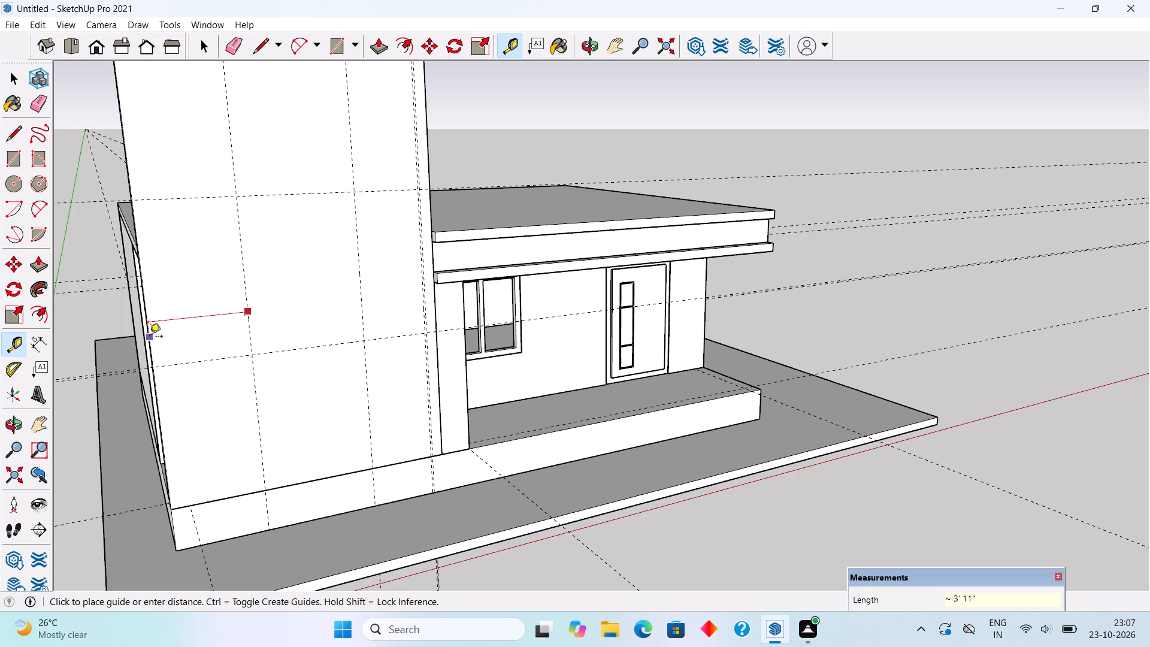
pyautogui.press('space')
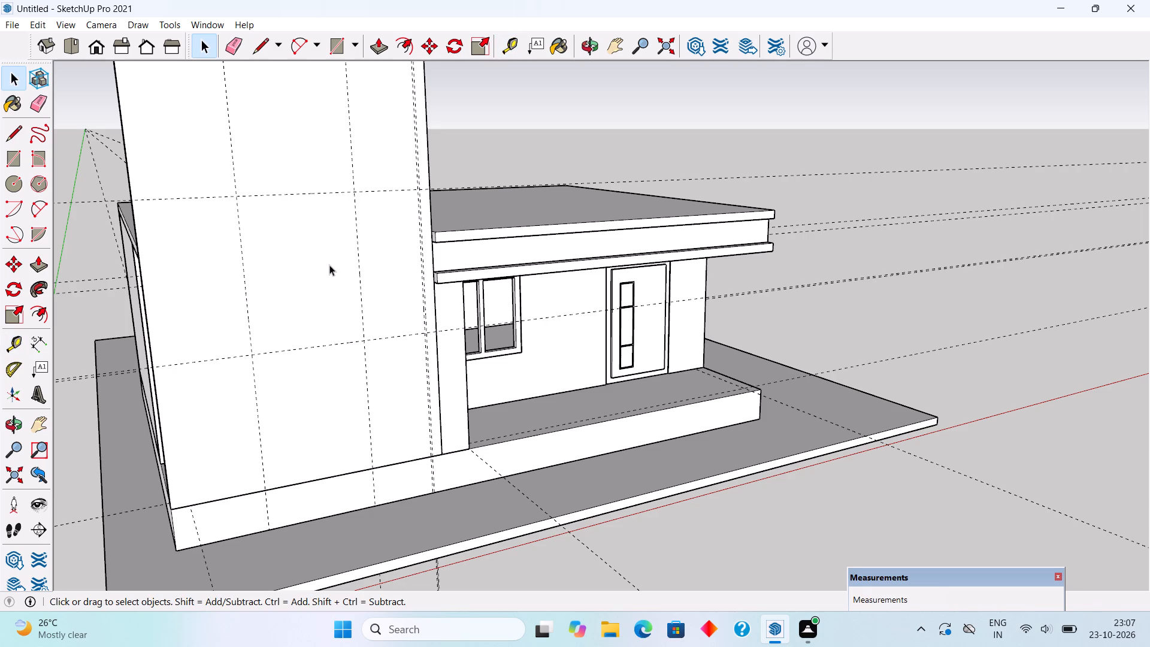
# Inside the tall wall's group, draw a 7' high rectangle between the guide intersections on the front face.
pyautogui.tripleClick(332, 285)
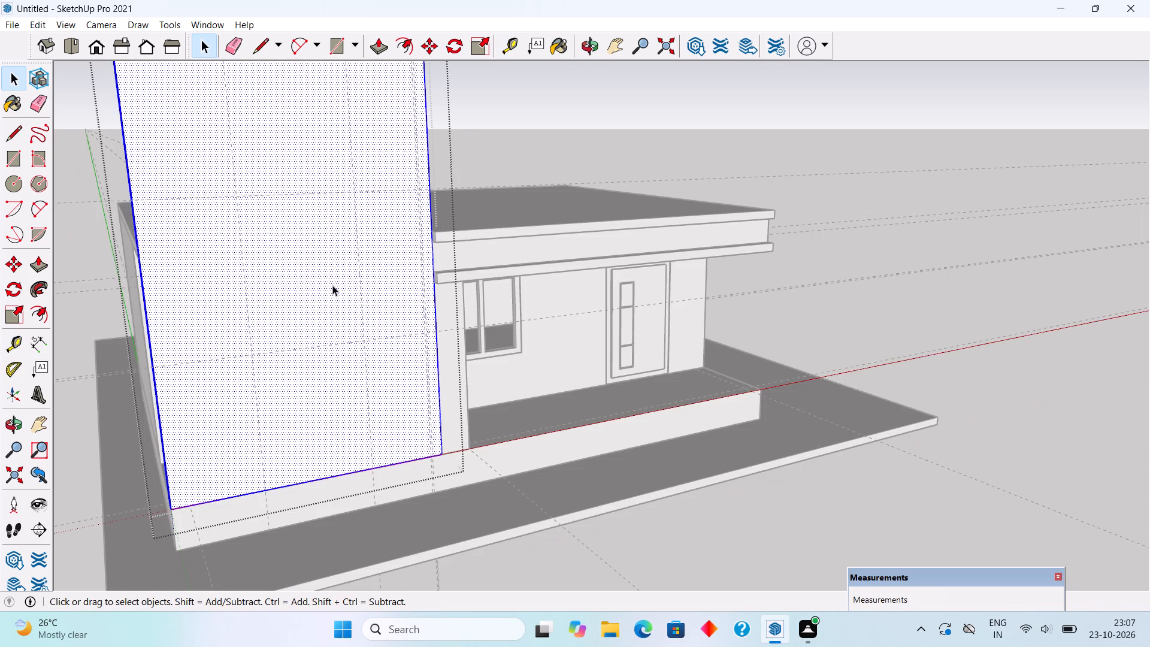
pyautogui.press('r')
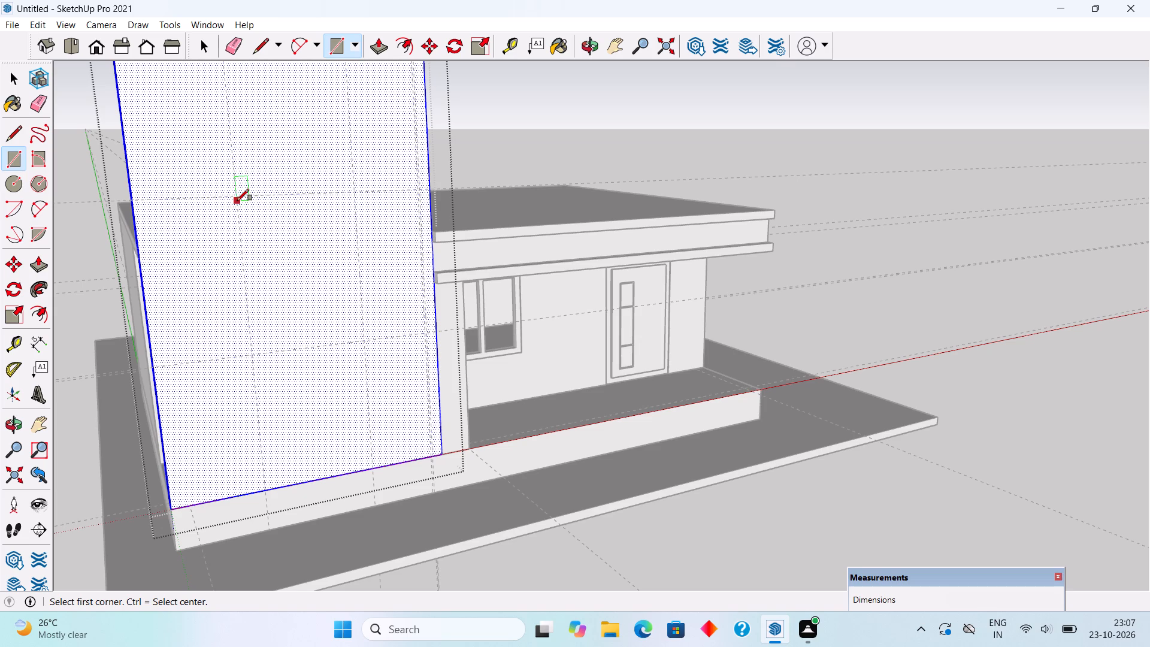
pyautogui.click(238, 194)
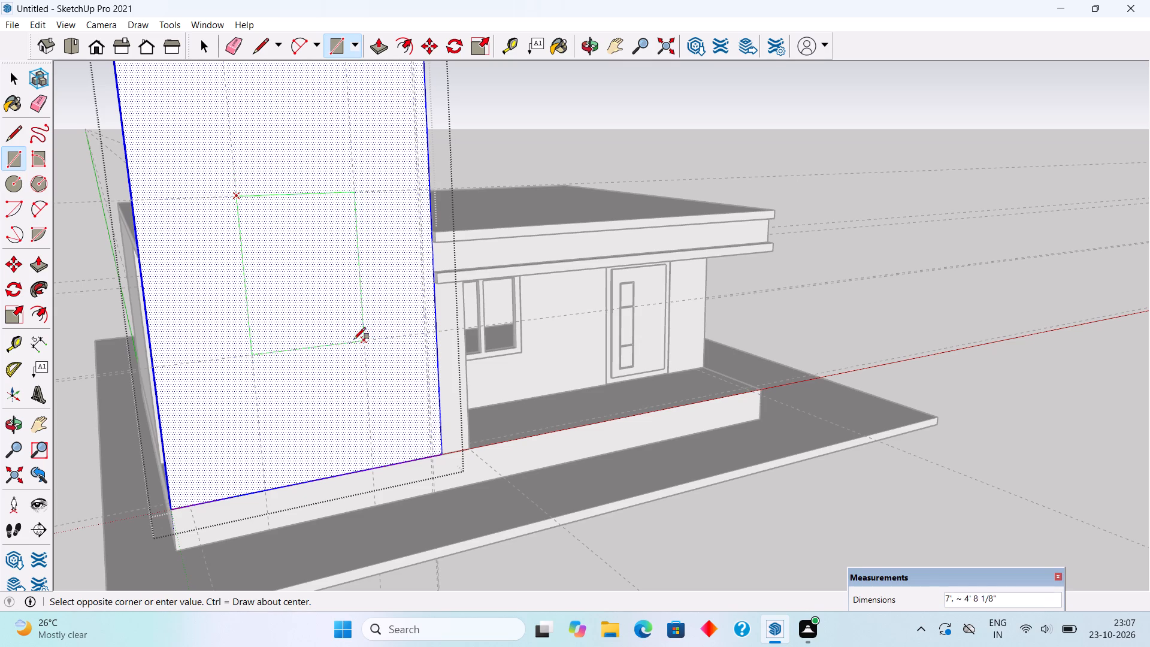
pyautogui.click(363, 338)
# Push the rectangle 9" through the tall wall to cut an opening, and leave the group.
pyautogui.press('p')
pyautogui.moveTo(339, 320); pyautogui.dragTo(322, 261)
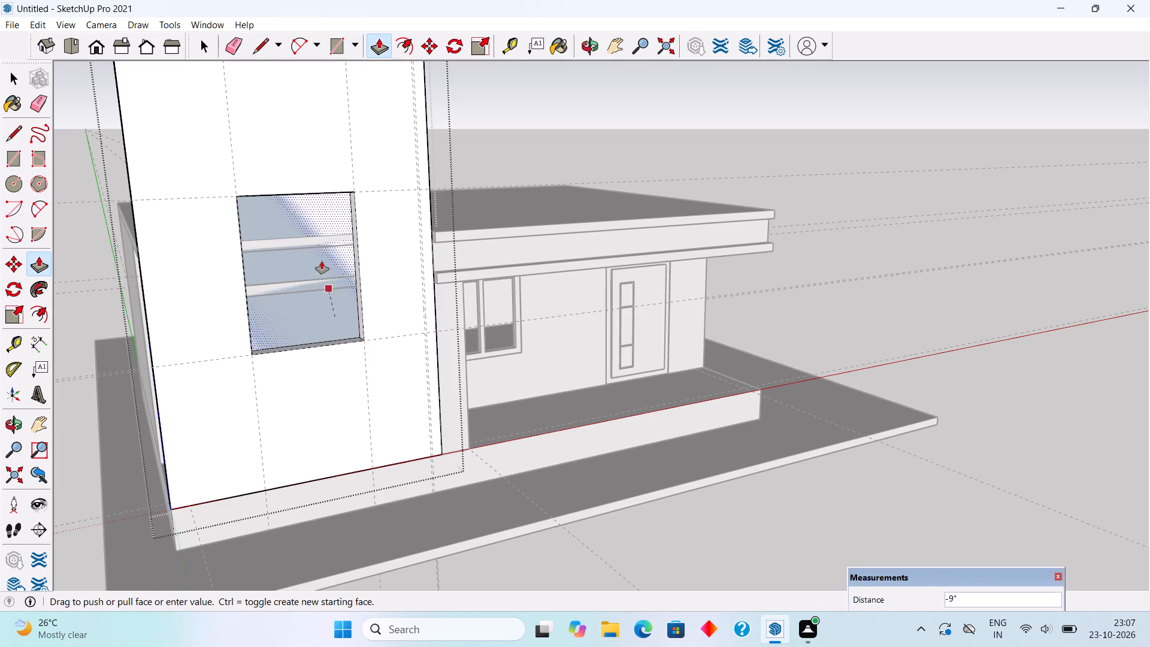
pyautogui.moveTo(322, 261); pyautogui.dragTo(318, 236)
pyautogui.press('p')
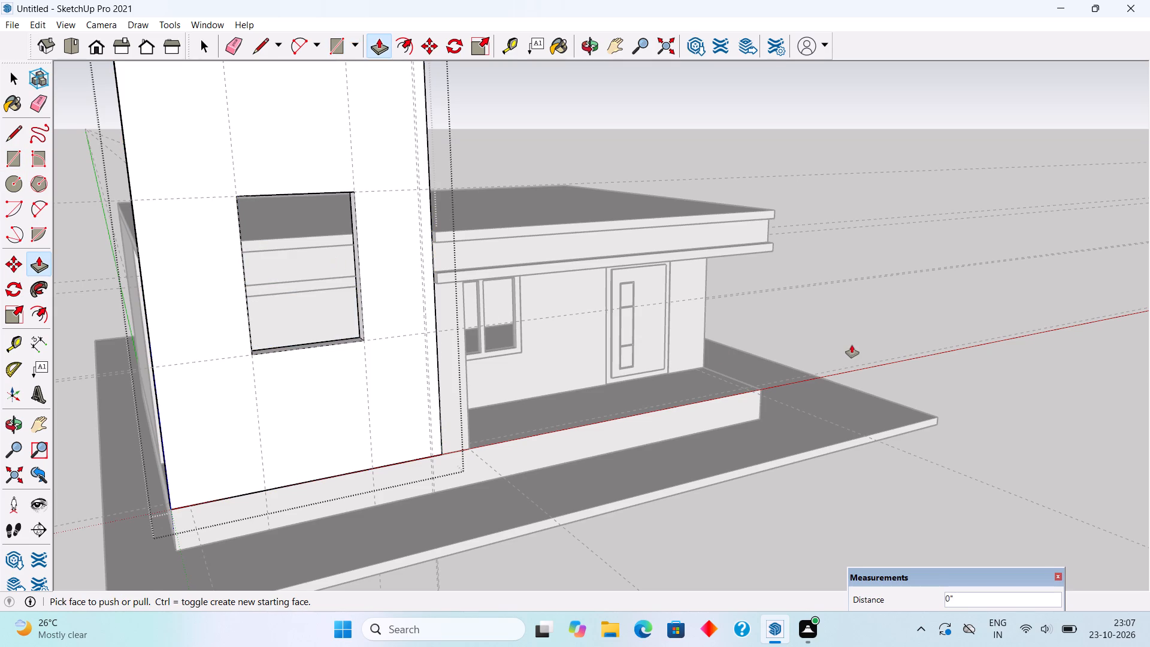
pyautogui.press('space')
pyautogui.click(852, 345)
pyautogui.moveTo(613, 357); pyautogui.dragTo(343, 292, button='middle')
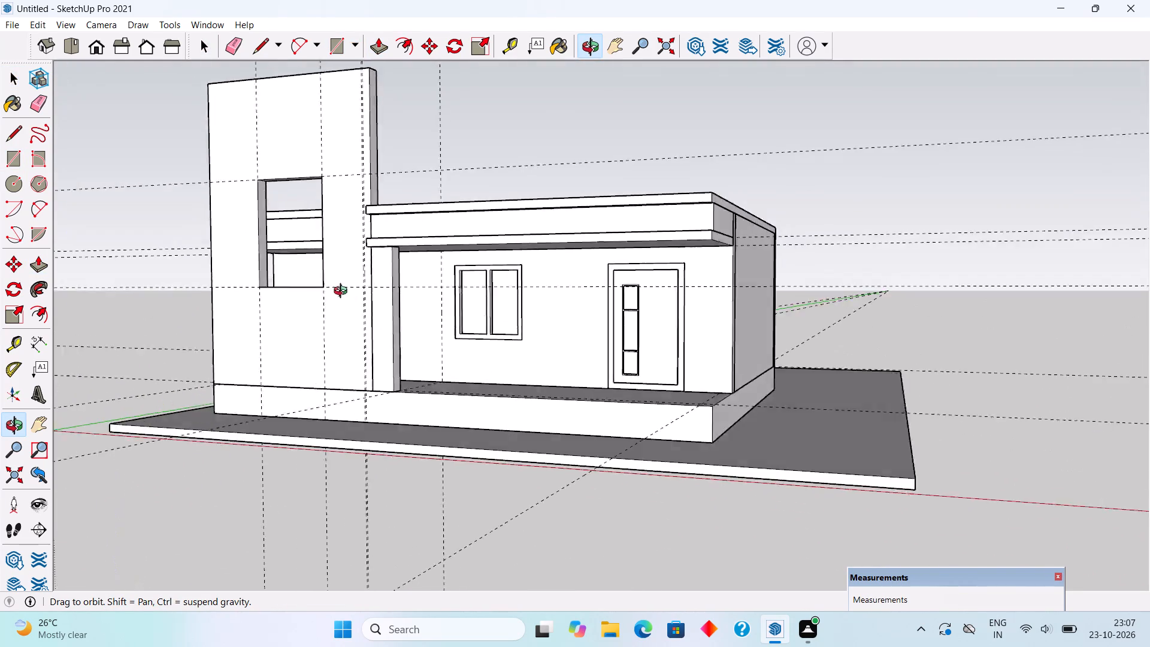
# Draw a 5' by 7' rectangle between opposite back inner corners of the tall wall's opening.
pyautogui.moveTo(343, 292); pyautogui.dragTo(554, 437, button='middle')
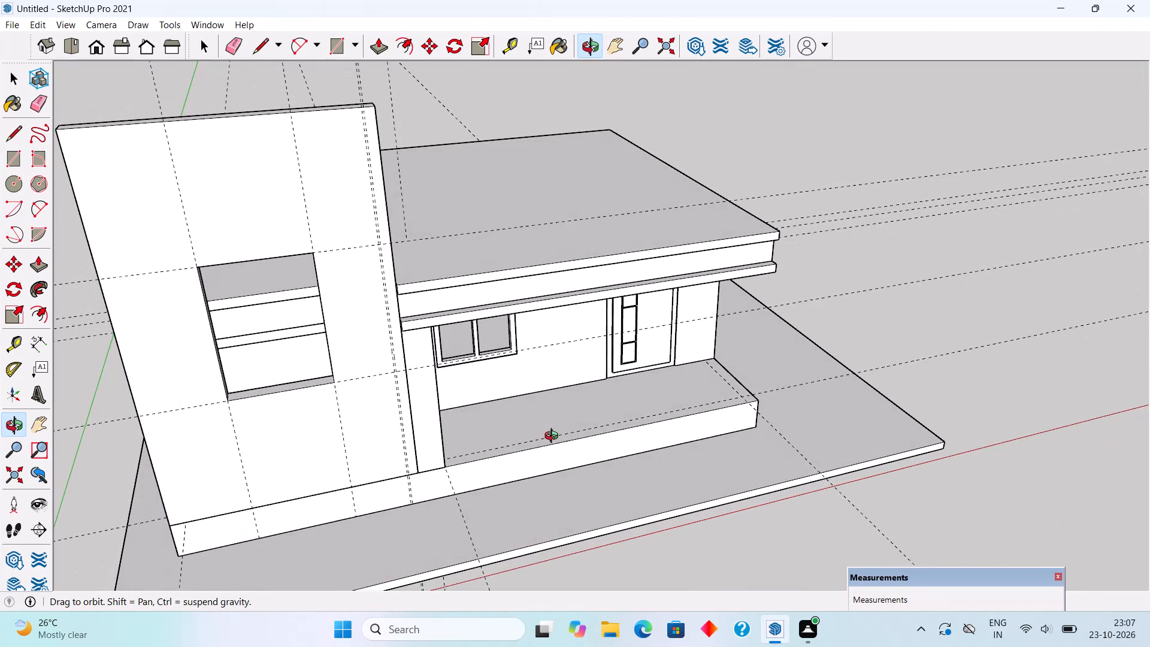
pyautogui.moveTo(554, 437); pyautogui.dragTo(550, 458, button='middle')
pyautogui.scroll(5, 228, 303)
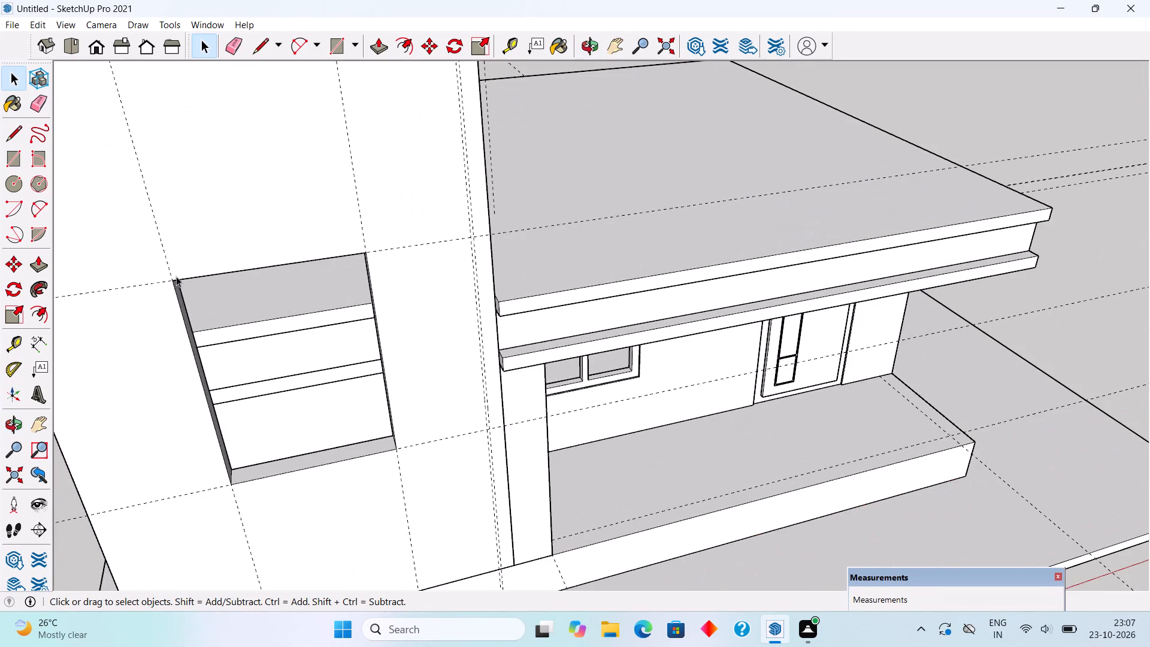
pyautogui.moveTo(170, 259); pyautogui.dragTo(144, 166, button='middle')
pyautogui.scroll(-4, 332, 254)
pyautogui.moveTo(372, 358); pyautogui.dragTo(353, 240, button='middle')
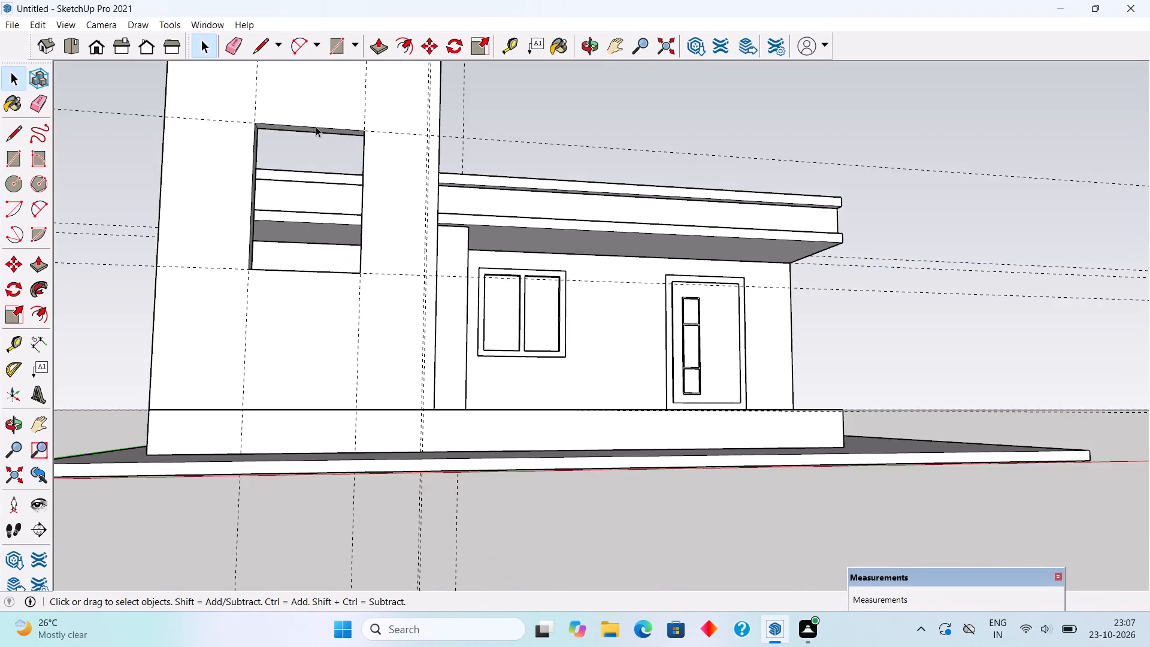
pyautogui.scroll(8, 316, 126)
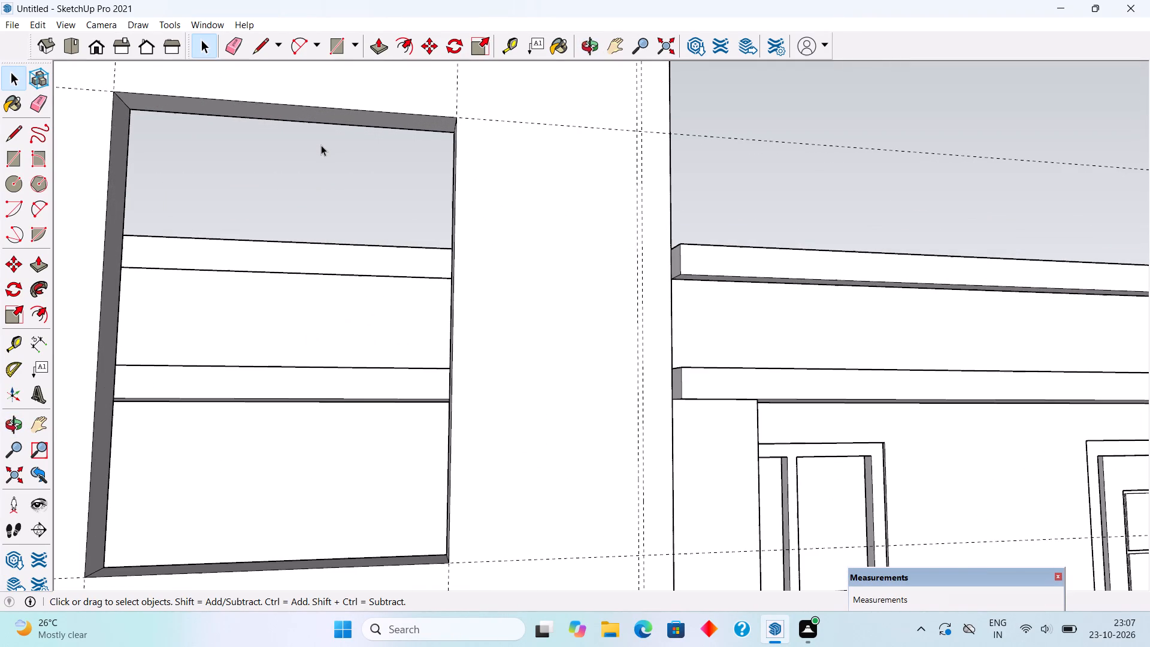
pyautogui.press('r')
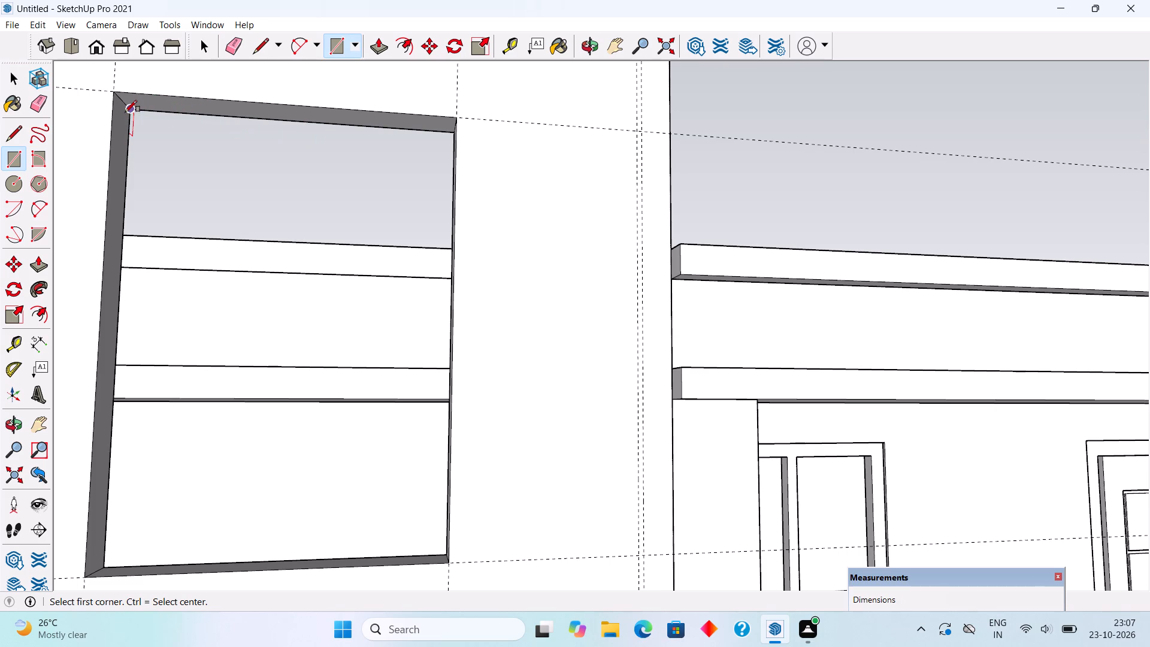
pyautogui.click(128, 108)
pyautogui.moveTo(149, 215); pyautogui.dragTo(213, 399, button='middle')
pyautogui.scroll(-5, 215, 389)
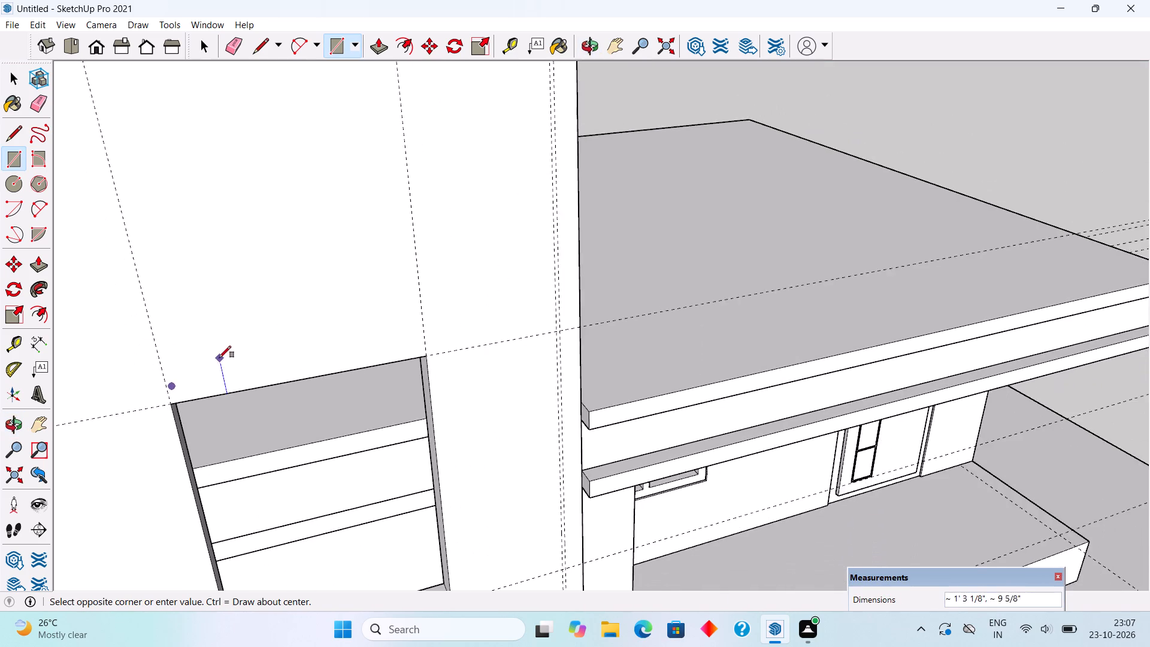
pyautogui.scroll(-4, 221, 359)
pyautogui.scroll(5, 371, 539)
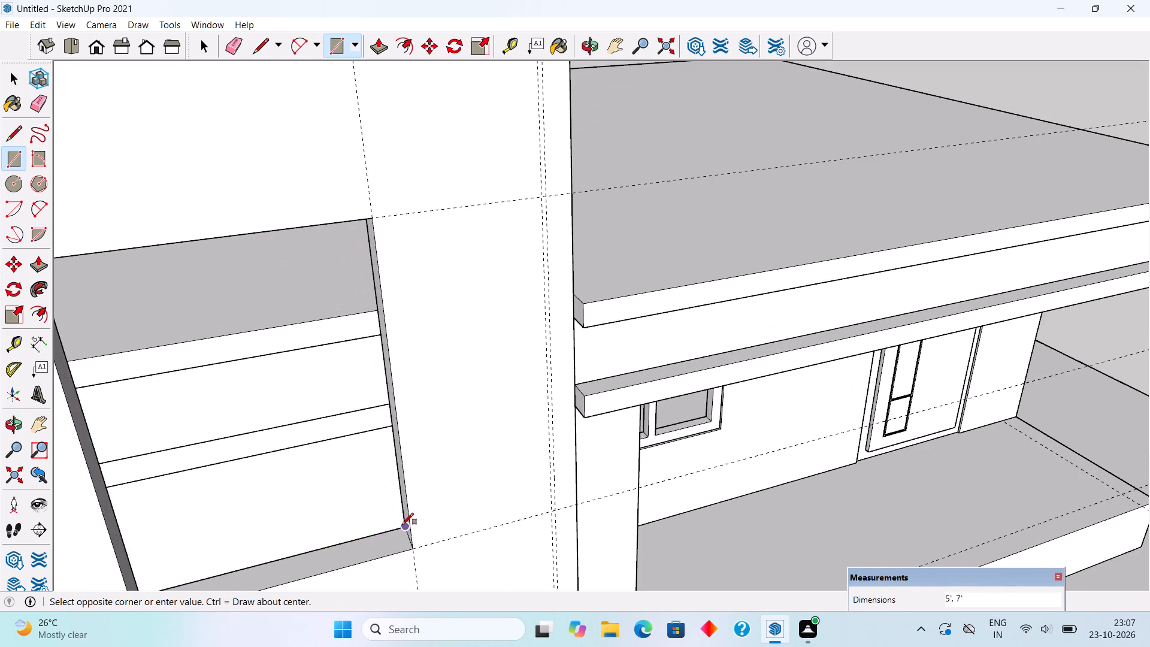
pyautogui.click(402, 525)
# Push/Pull the rectangle in the tall wall's opening by 1" to make a panel.
pyautogui.press('p')
pyautogui.click(391, 507)
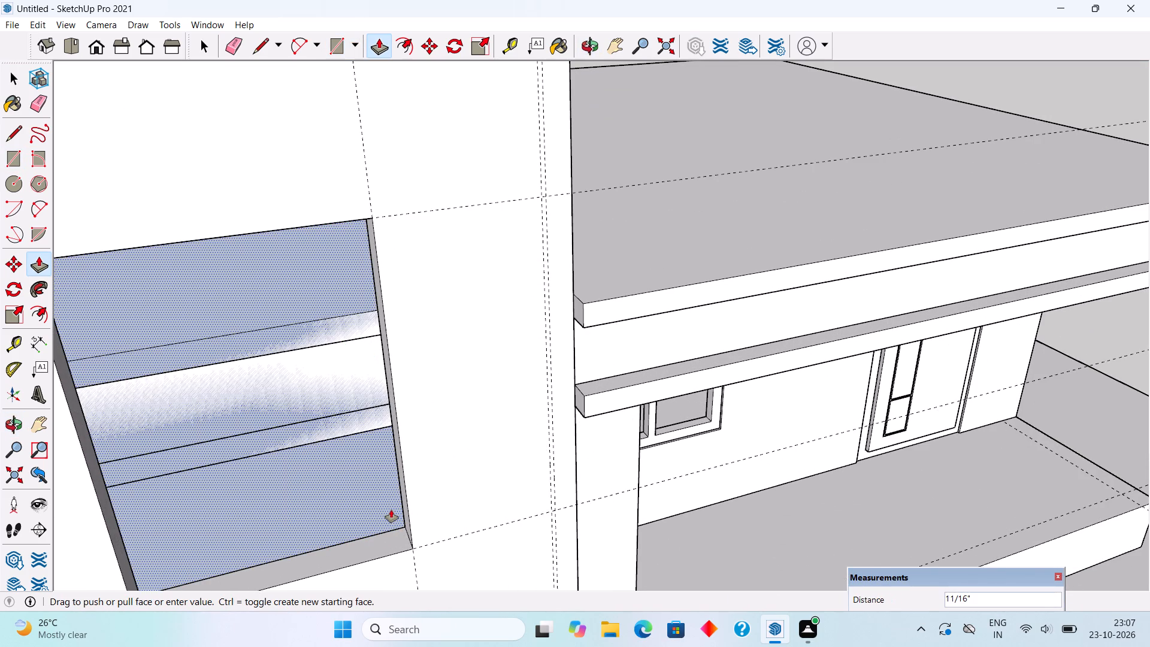
pyautogui.write('1"')
pyautogui.press('Return')
pyautogui.press('space')
# Select the whole 1" panel with its connected geometry, make it a group, and clear the selection.
pyautogui.tripleClick(391, 510)
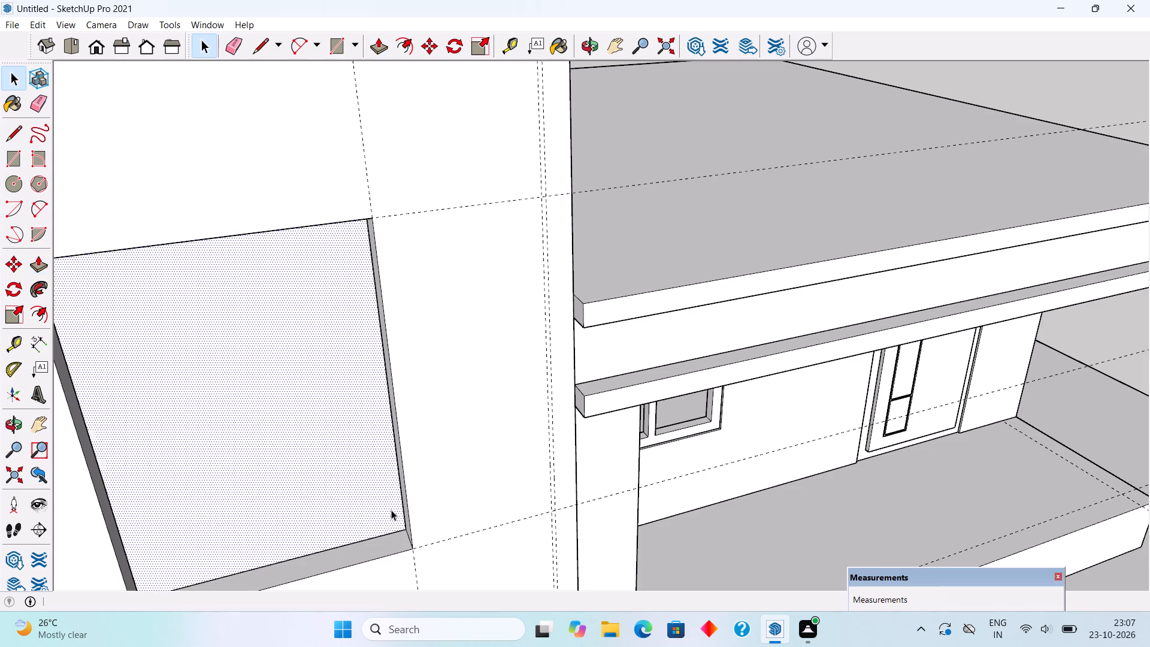
pyautogui.rightClick(391, 510)
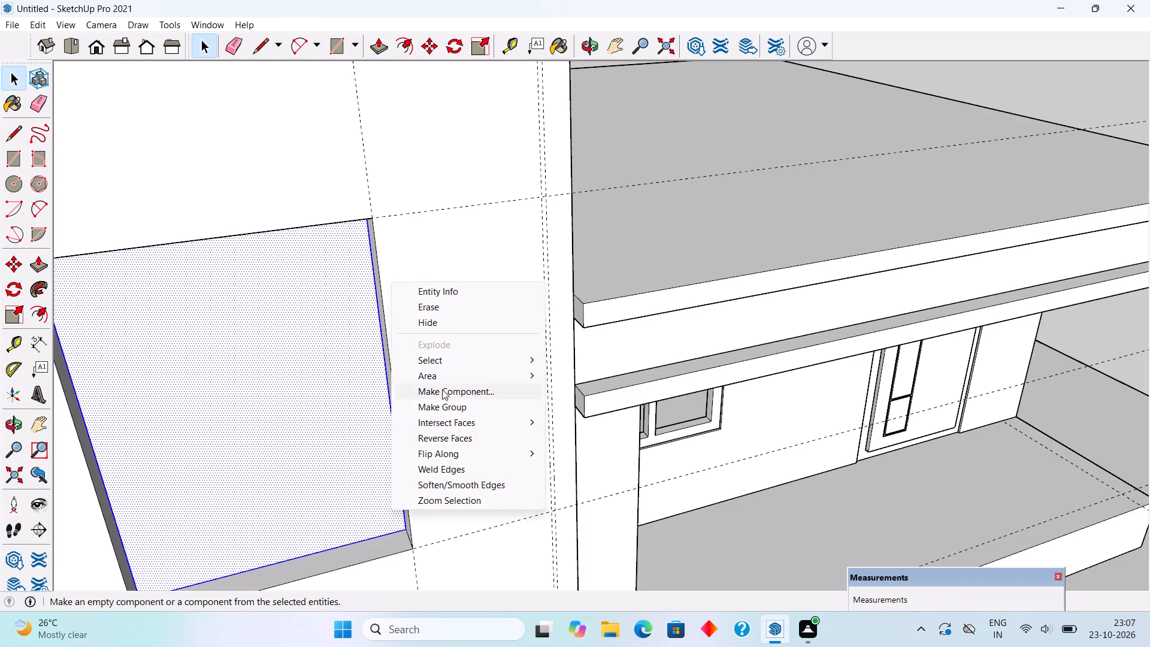
pyautogui.click(444, 403)
pyautogui.scroll(-10, 430, 410)
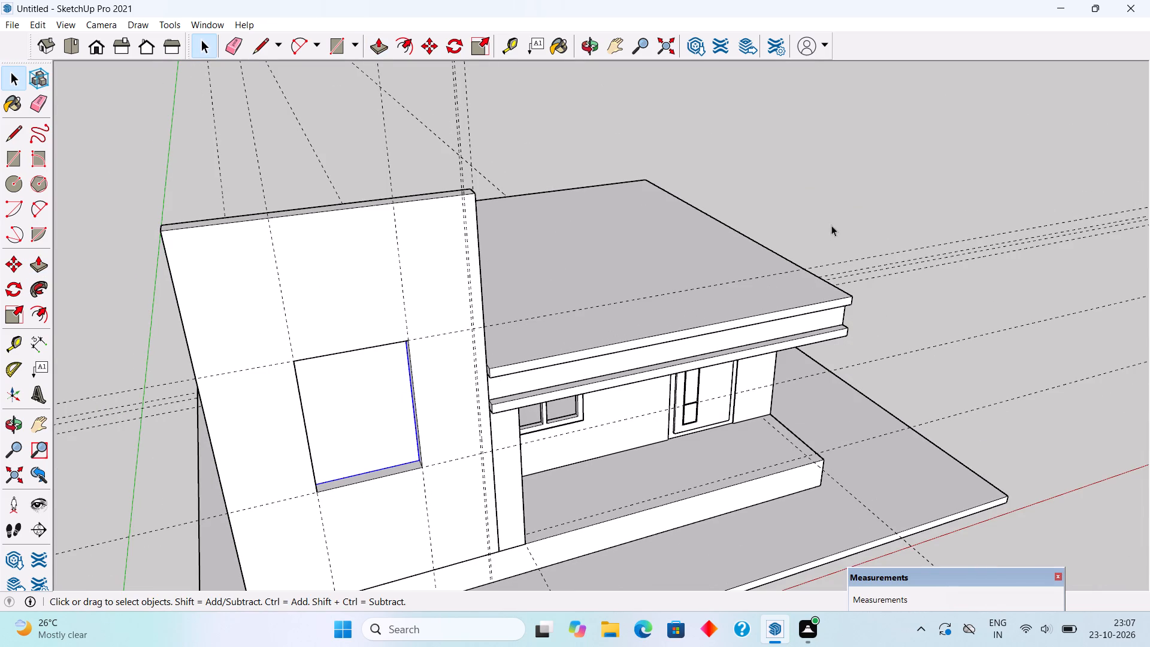
pyautogui.click(847, 211)
# Draw a 5' by 7' rectangle over the opening on the tall wall's front face, between the guide intersections.
pyautogui.moveTo(377, 351); pyautogui.dragTo(370, 350, button='middle')
pyautogui.press('r')
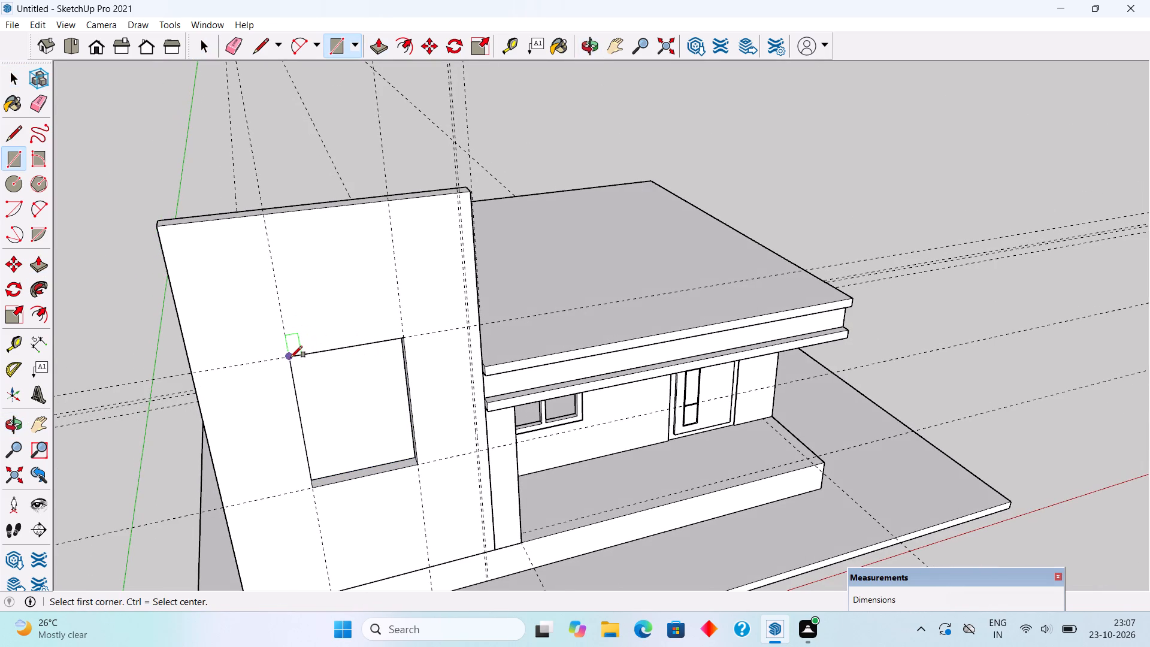
pyautogui.click(290, 358)
pyautogui.click(422, 465)
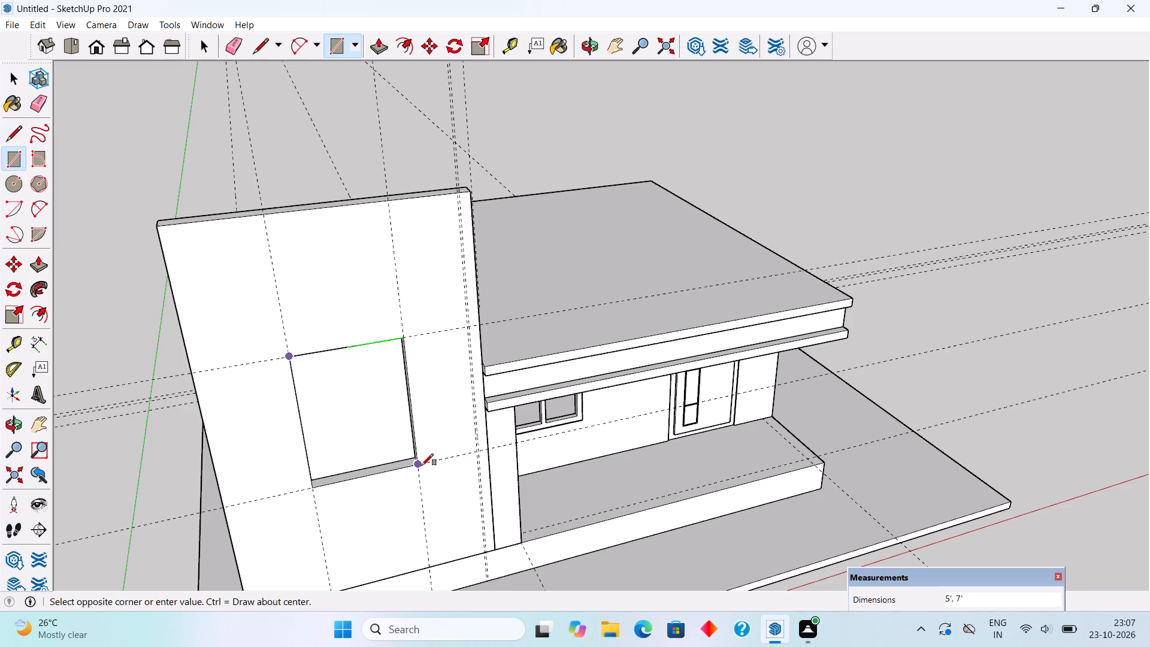
# Offset the front rectangle's edges 9" outward to form a border around the opening.
pyautogui.press('f')
pyautogui.click(394, 453)
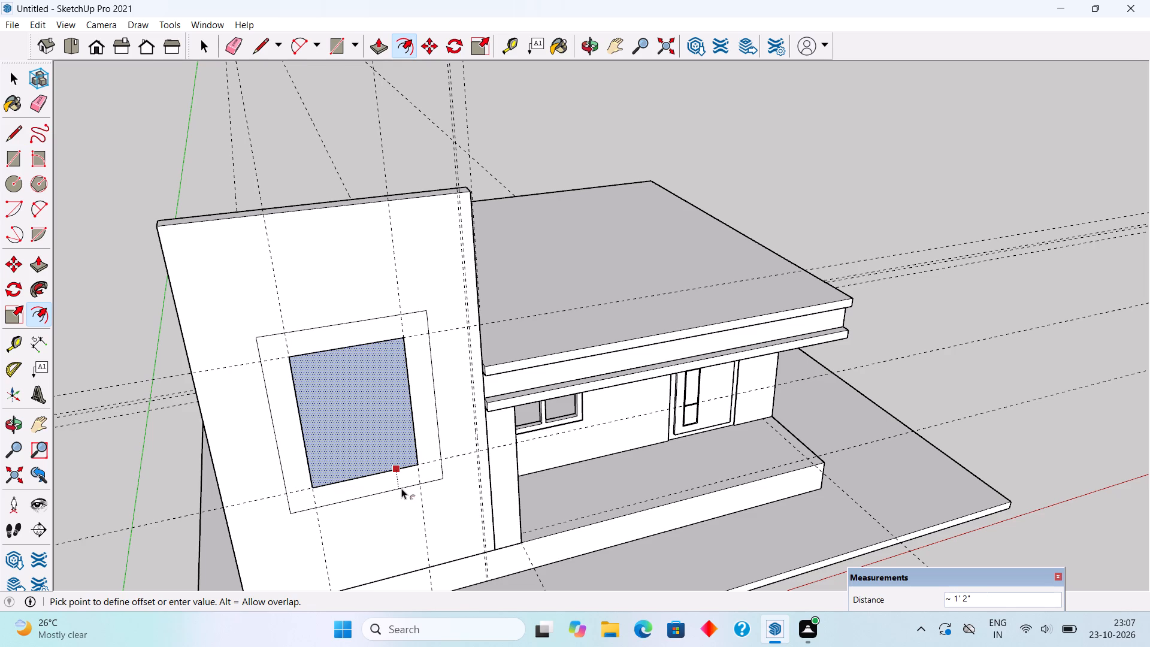
pyautogui.scroll(4, 356, 522)
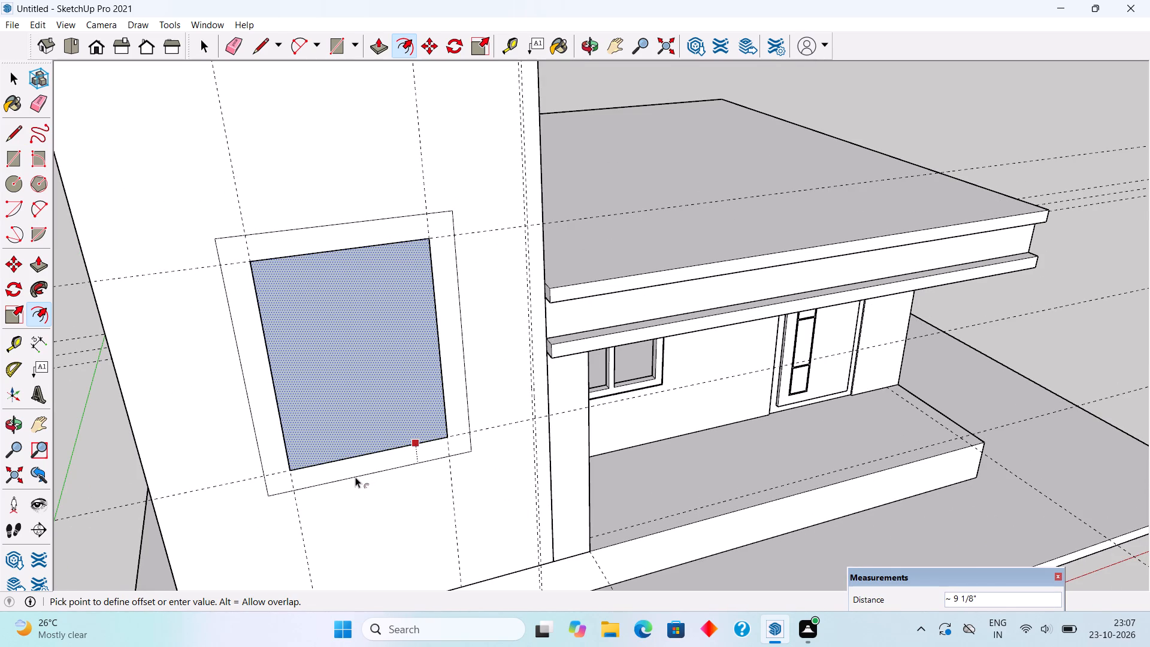
pyautogui.write('9"')
pyautogui.press('Return')
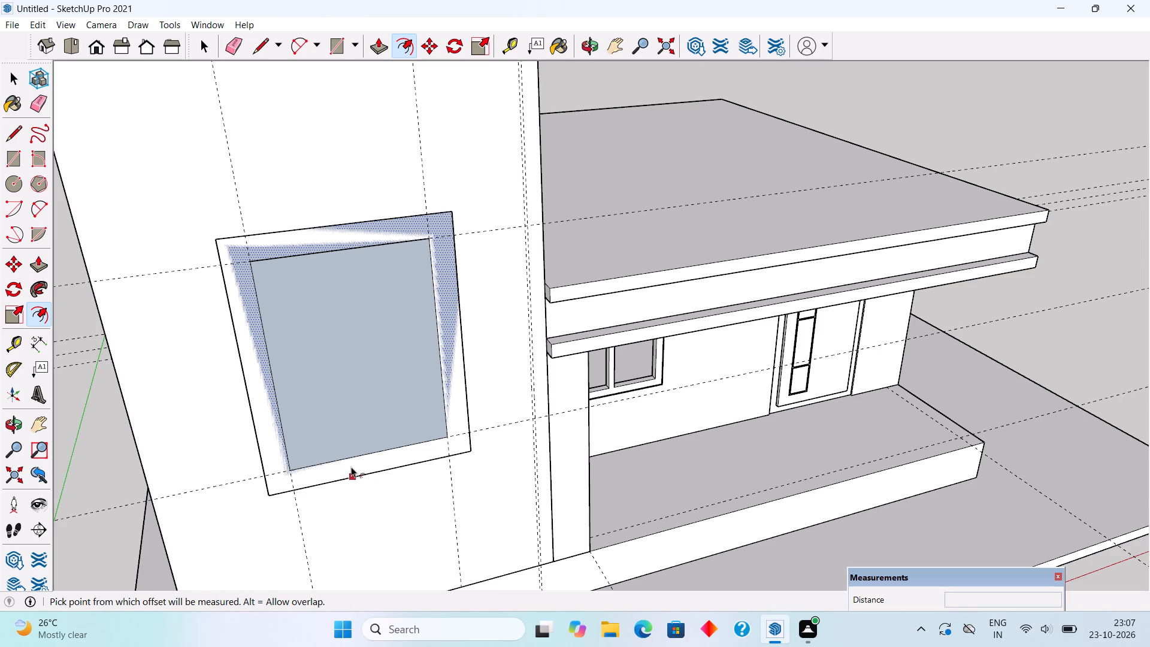
# Place a horizontal guide 2" above the border's bottom outer edge.
pyautogui.press('t')
pyautogui.click(356, 476)
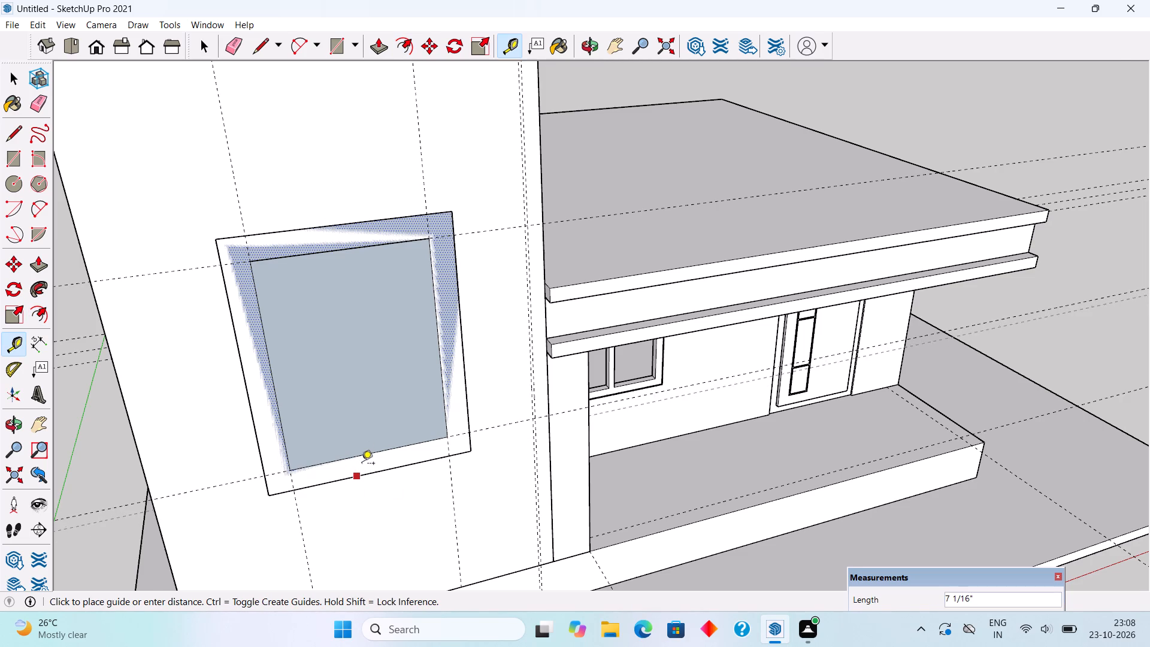
pyautogui.scroll(4, 362, 464)
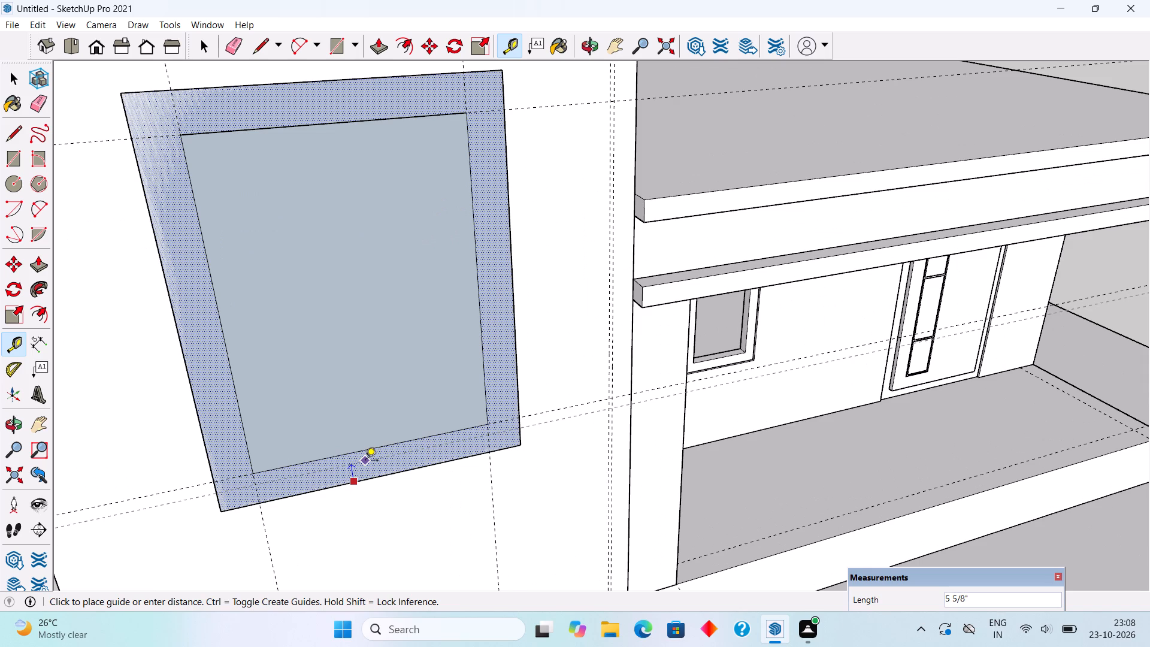
pyautogui.write('2"')
pyautogui.press('Return')
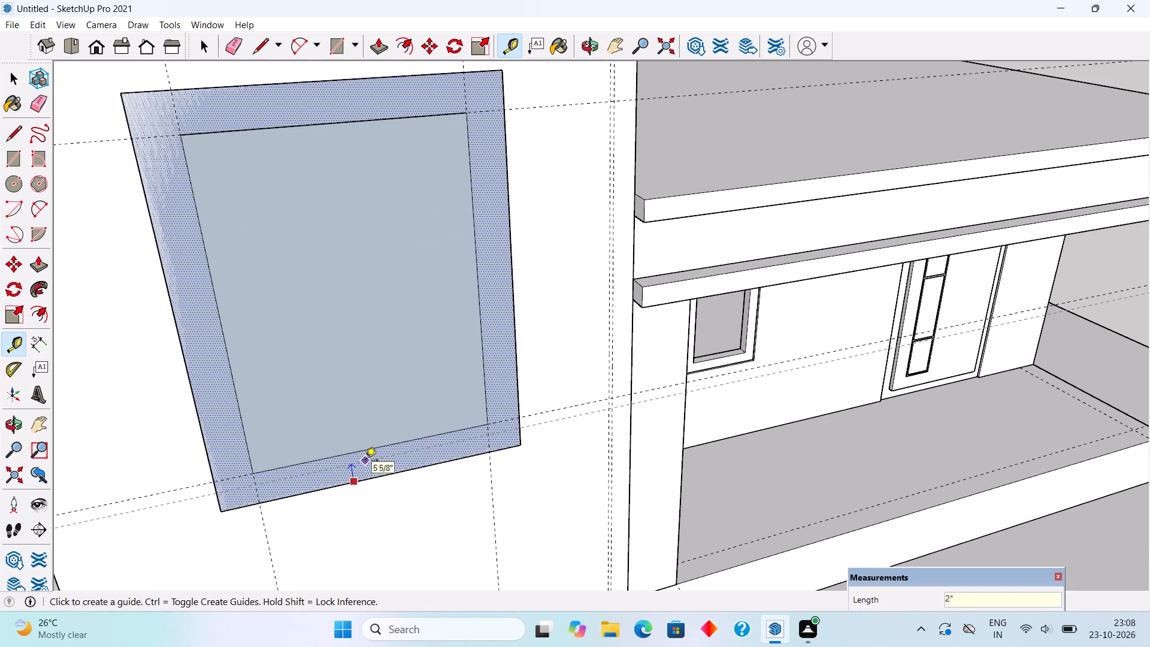
# Place a horizontal guide 2" below the border's top outer edge.
pyautogui.scroll(-4, 360, 462)
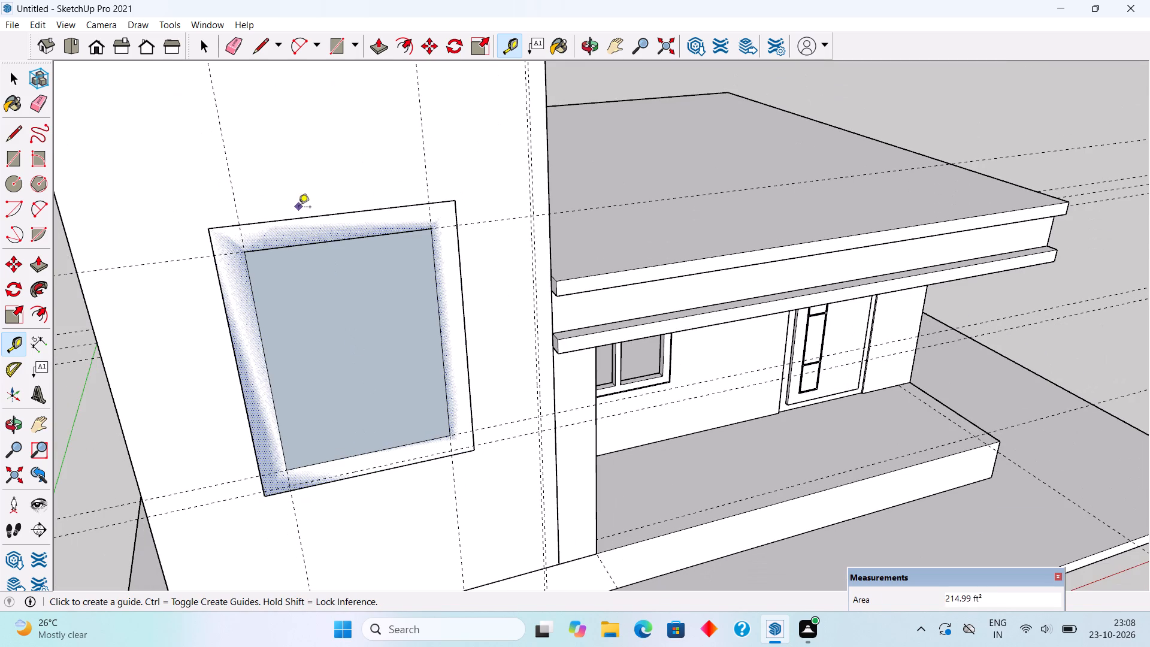
pyautogui.click(300, 221)
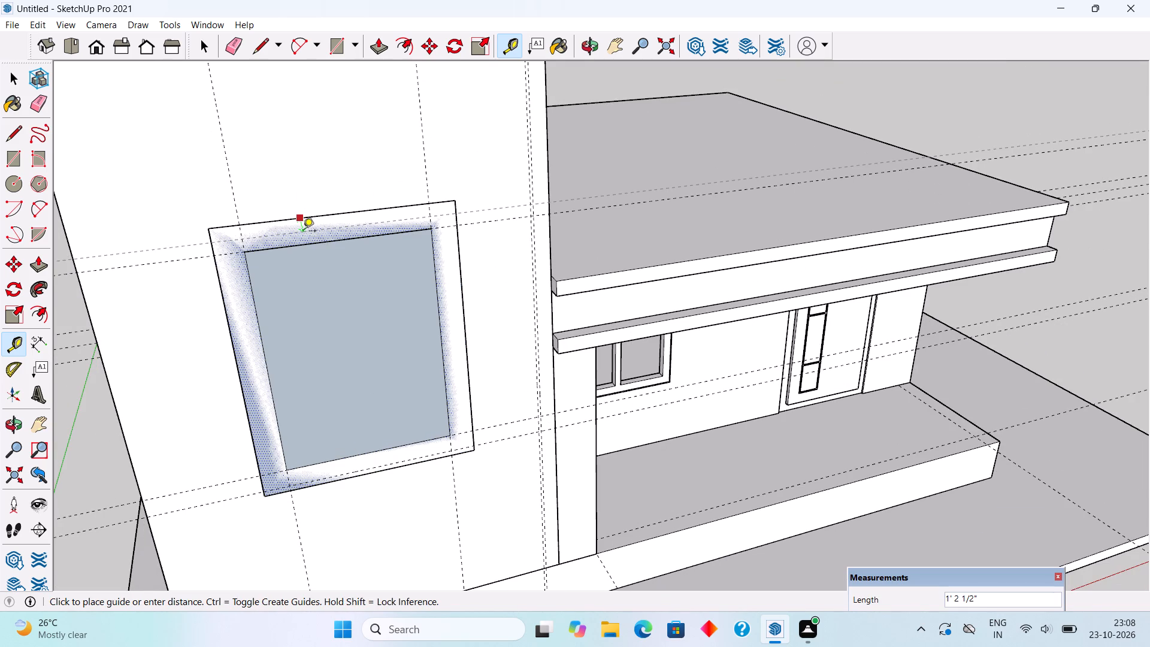
pyautogui.write('2"')
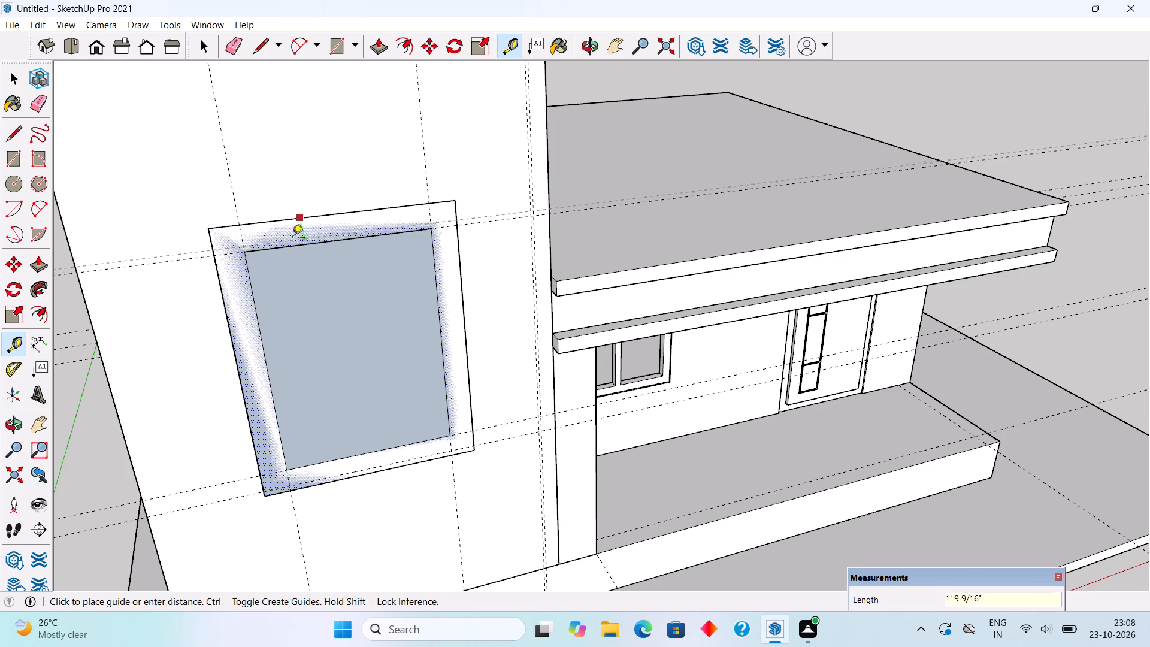
pyautogui.scroll(4, 288, 238)
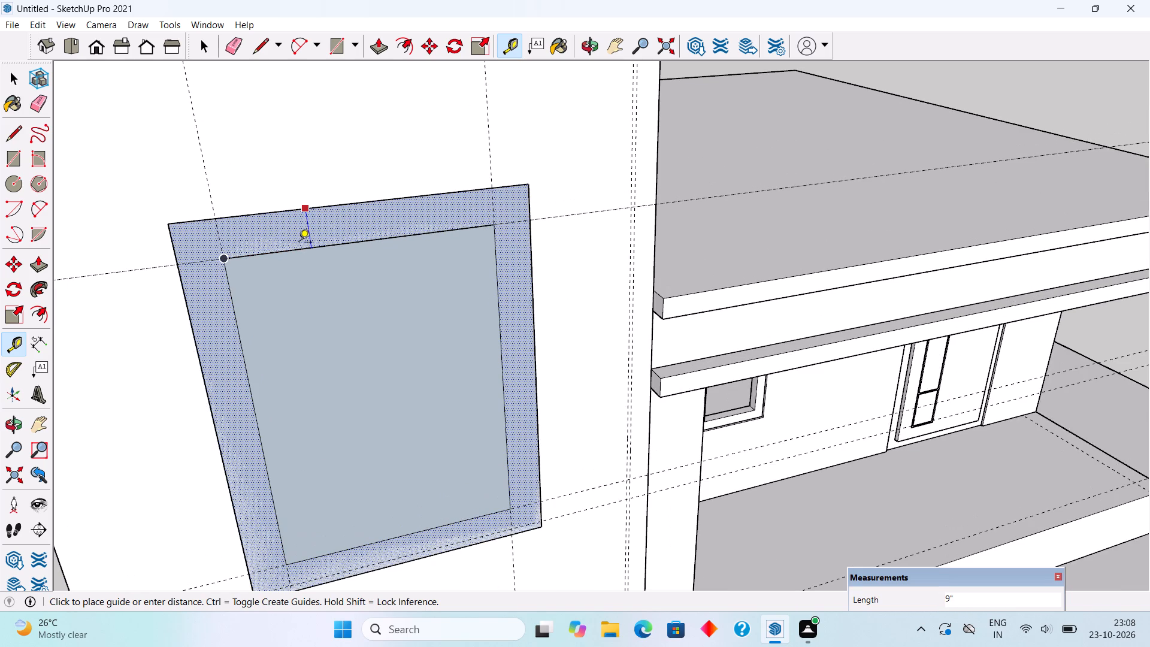
pyautogui.write('2"')
pyautogui.press('Return')
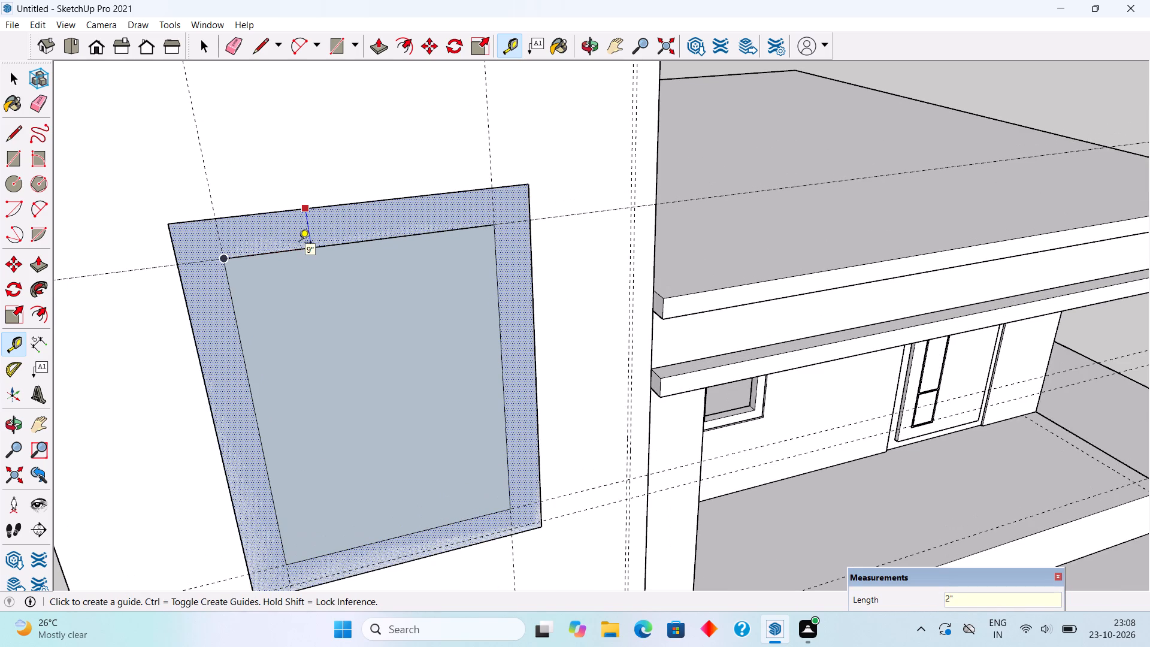
# Draw 6' 6" lines across the border along the upper and lower 2" guides.
pyautogui.press('l')
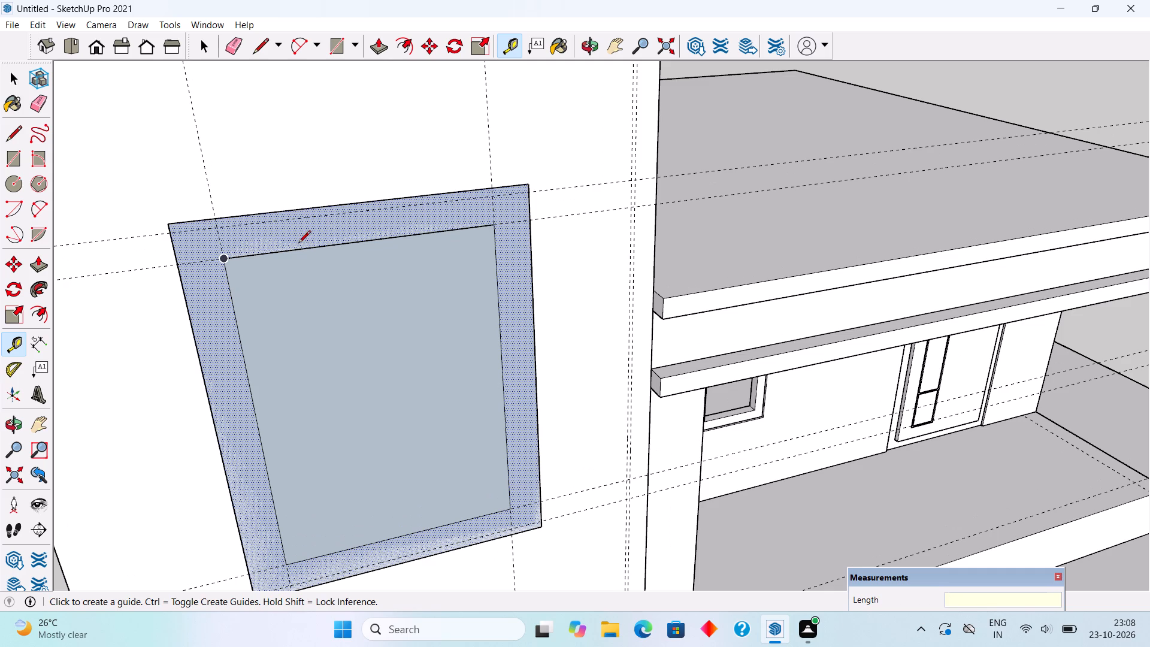
pyautogui.click(173, 233)
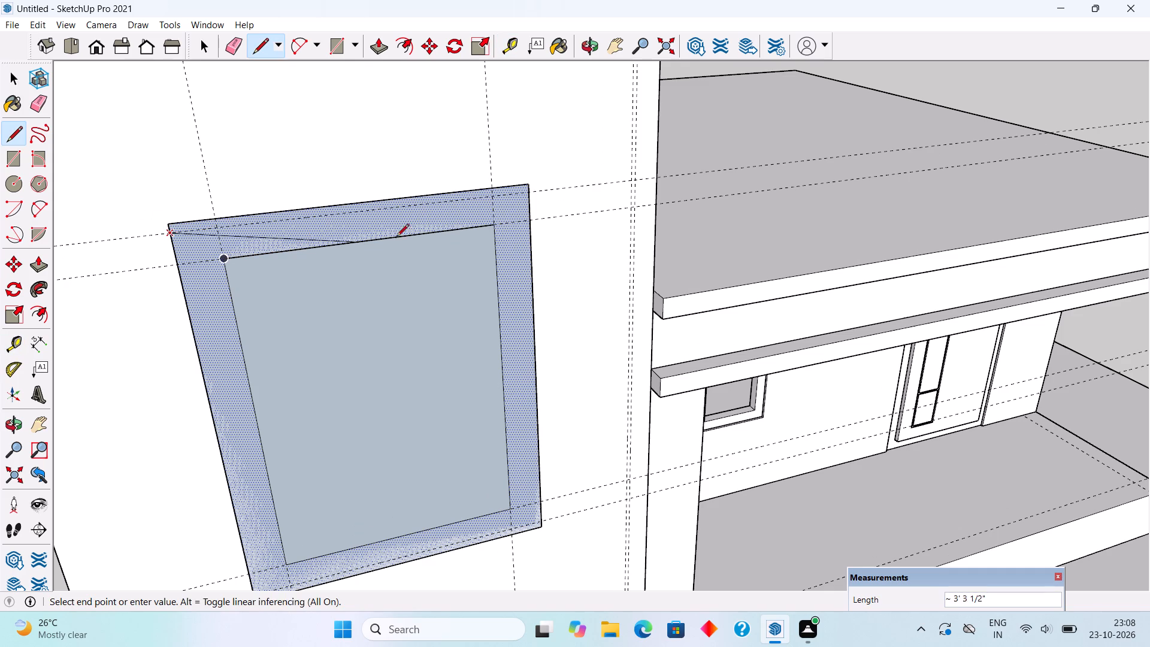
pyautogui.click(531, 195)
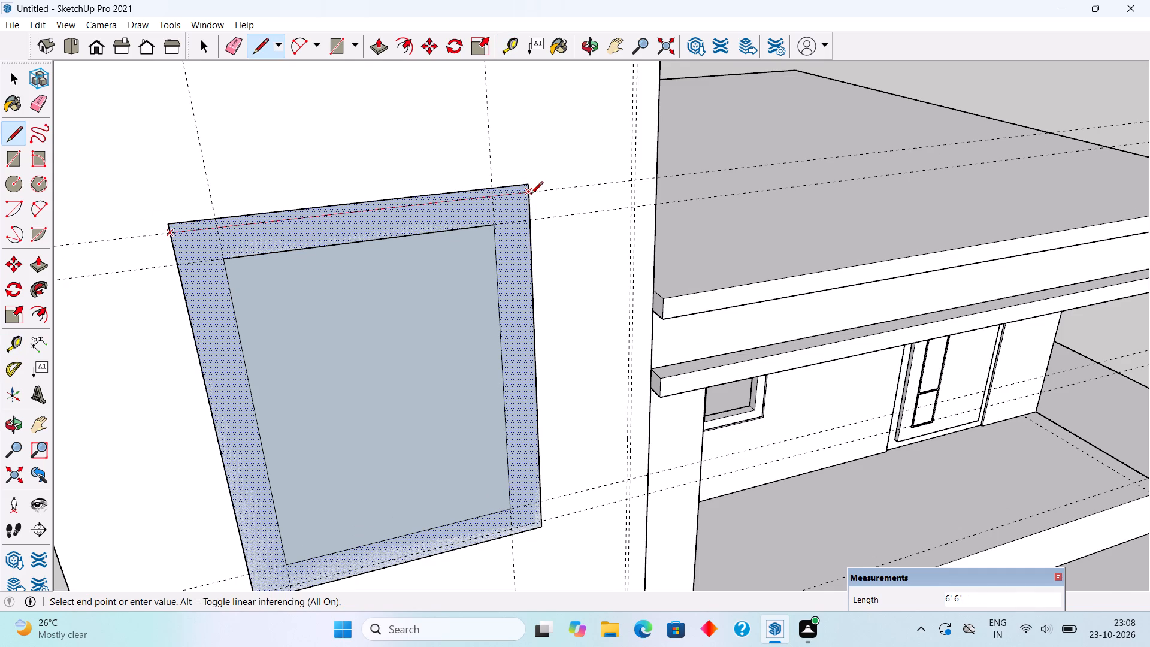
pyautogui.scroll(-4, 422, 255)
pyautogui.scroll(4, 311, 498)
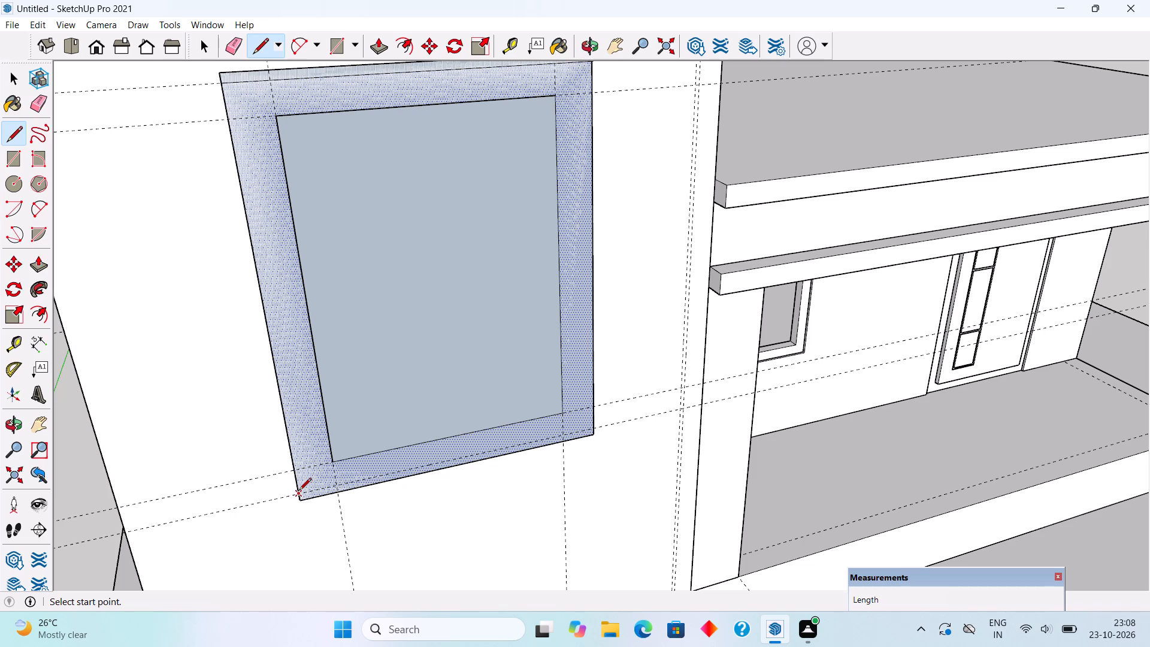
pyautogui.click(299, 491)
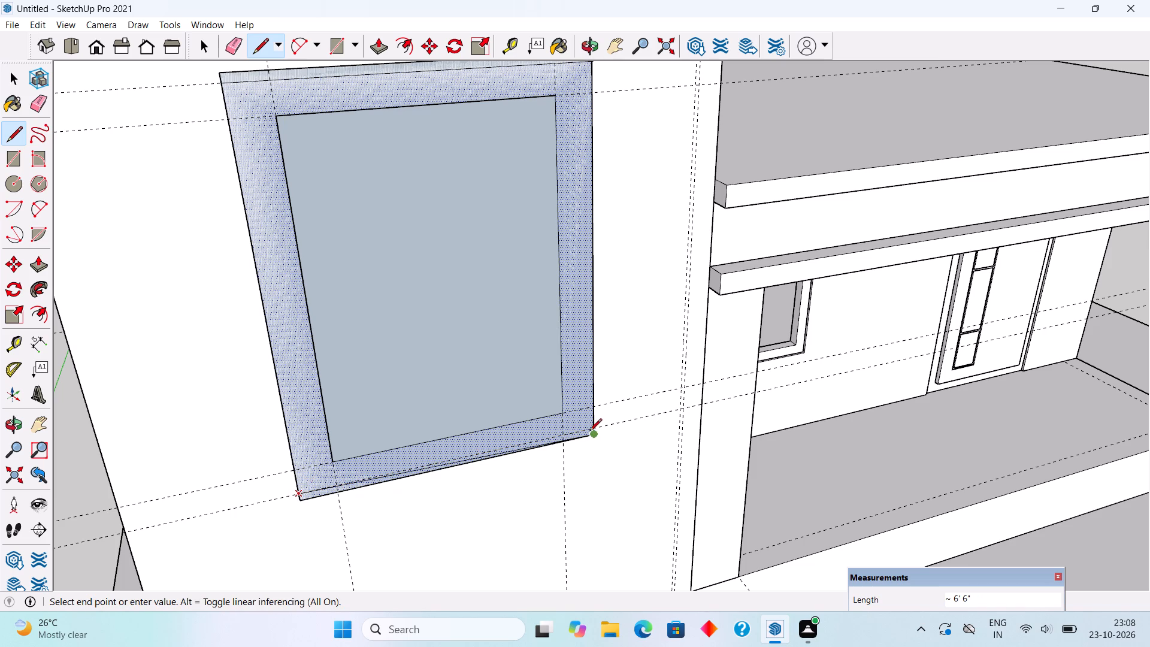
pyautogui.scroll(1, 594, 425)
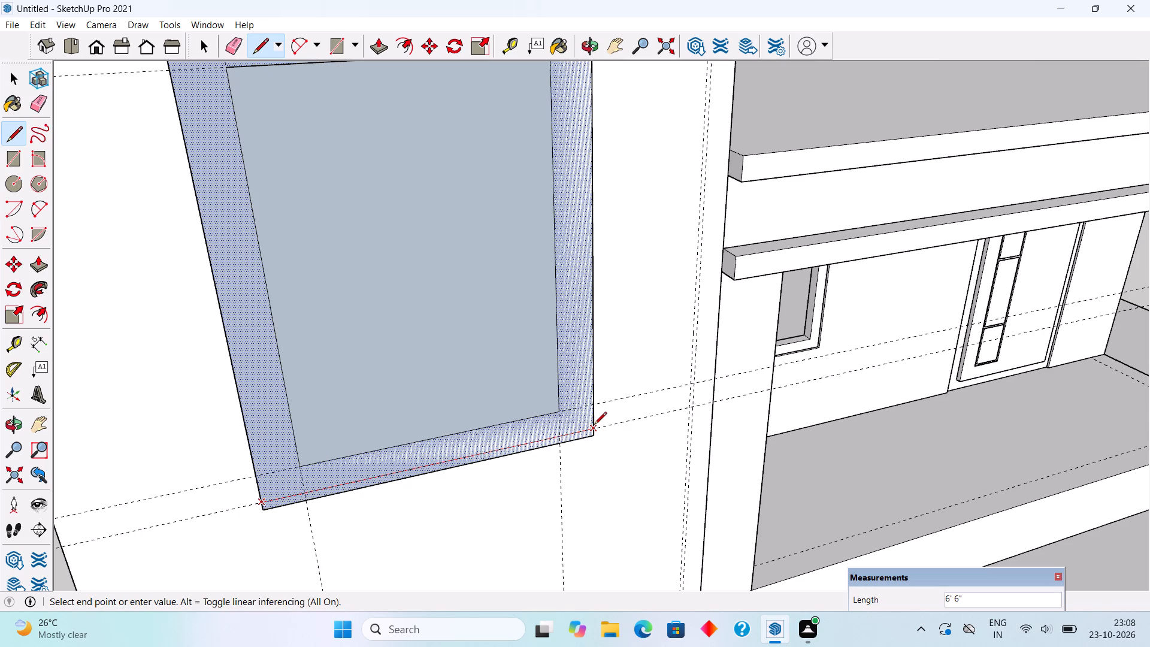
pyautogui.click(594, 425)
pyautogui.press('space')
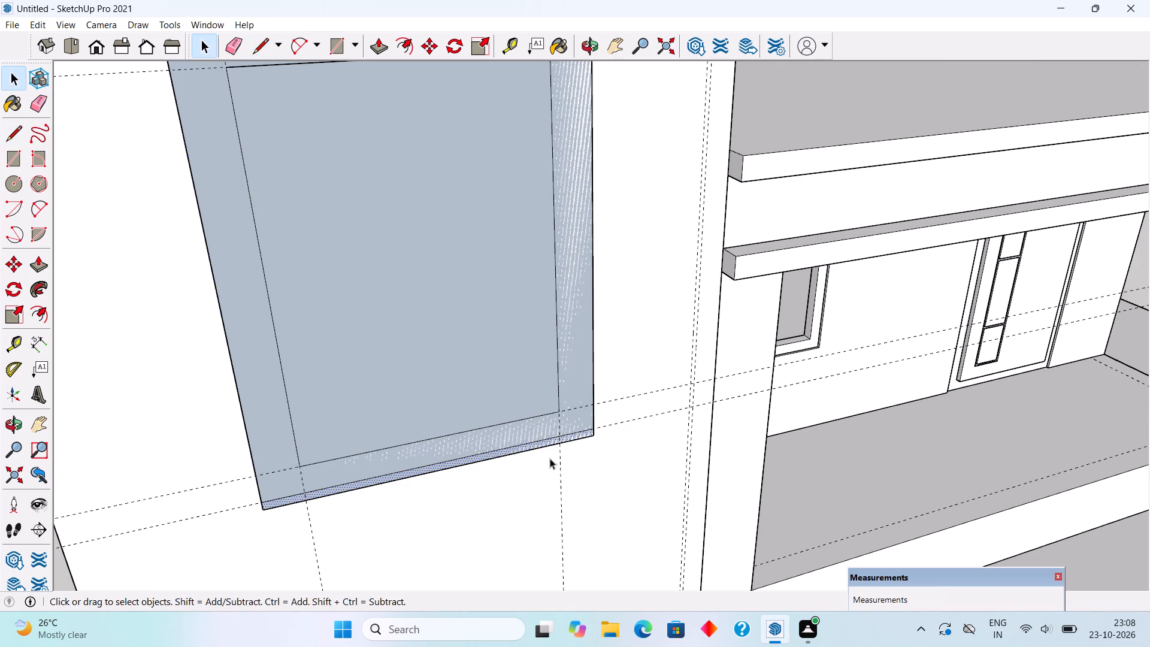
# Delete the border's bottom outer edge and the two short edge stubs below the lower line.
pyautogui.click(537, 447)
pyautogui.press('Delete')
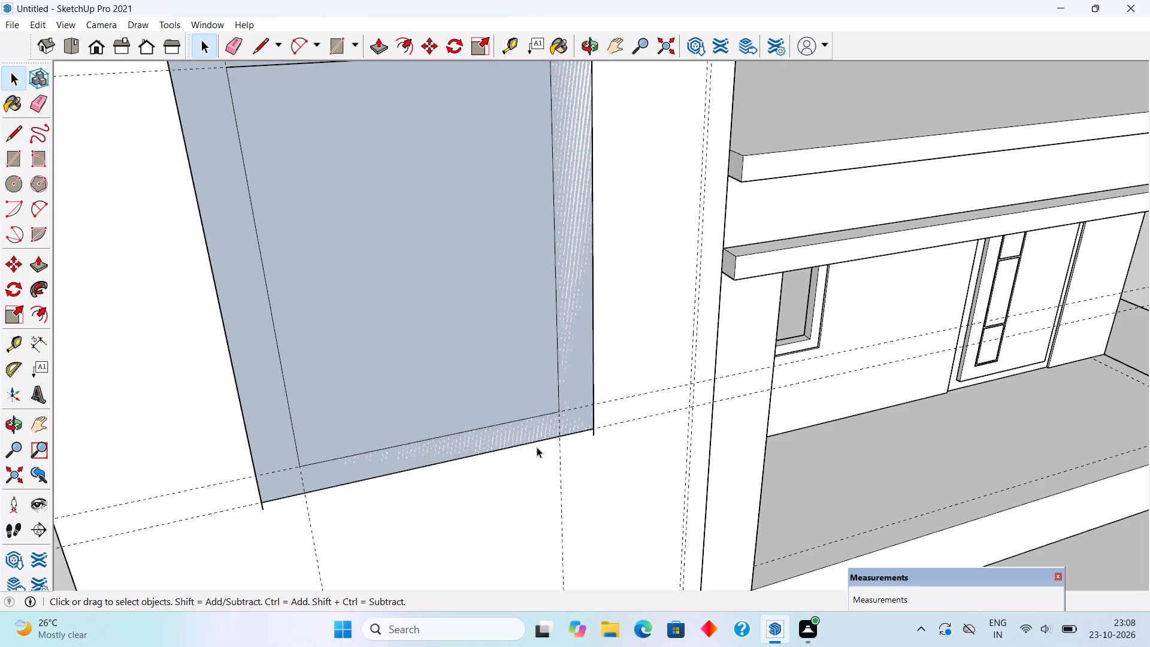
pyautogui.click(594, 433)
pyautogui.press('Delete')
pyautogui.click(262, 506)
pyautogui.press('Delete')
# Delete the border's top outer edge and the two short edge stubs above the upper line.
pyautogui.scroll(-6, 247, 515)
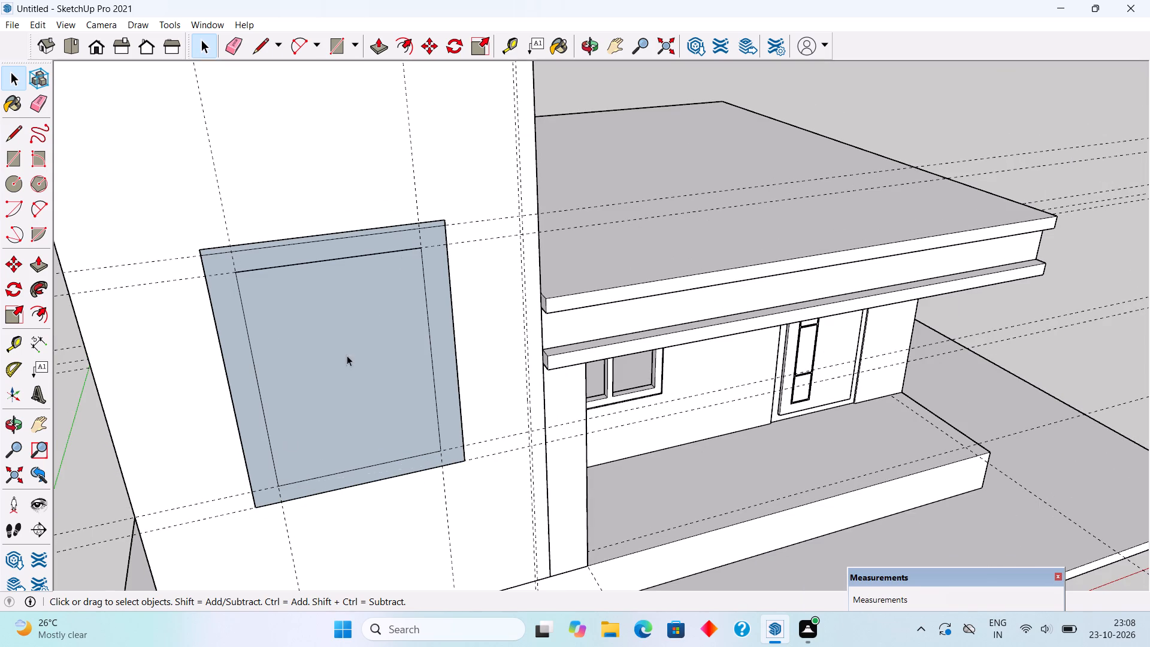
pyautogui.scroll(3, 434, 216)
pyautogui.click(437, 221)
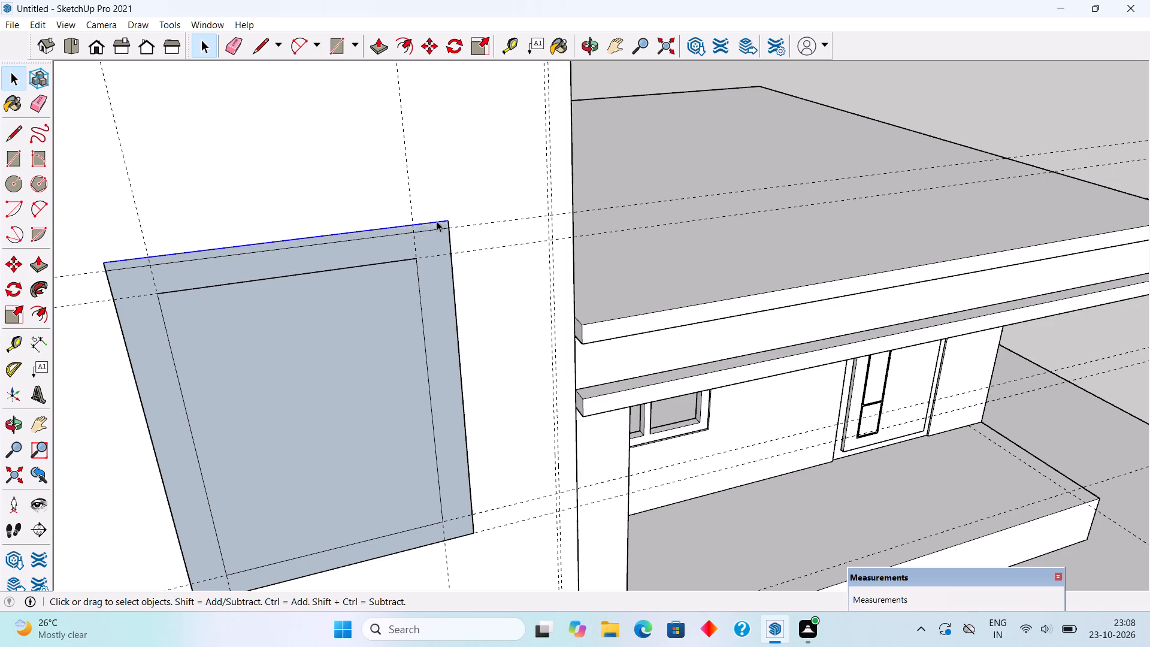
pyautogui.press('Delete')
pyautogui.click(449, 224)
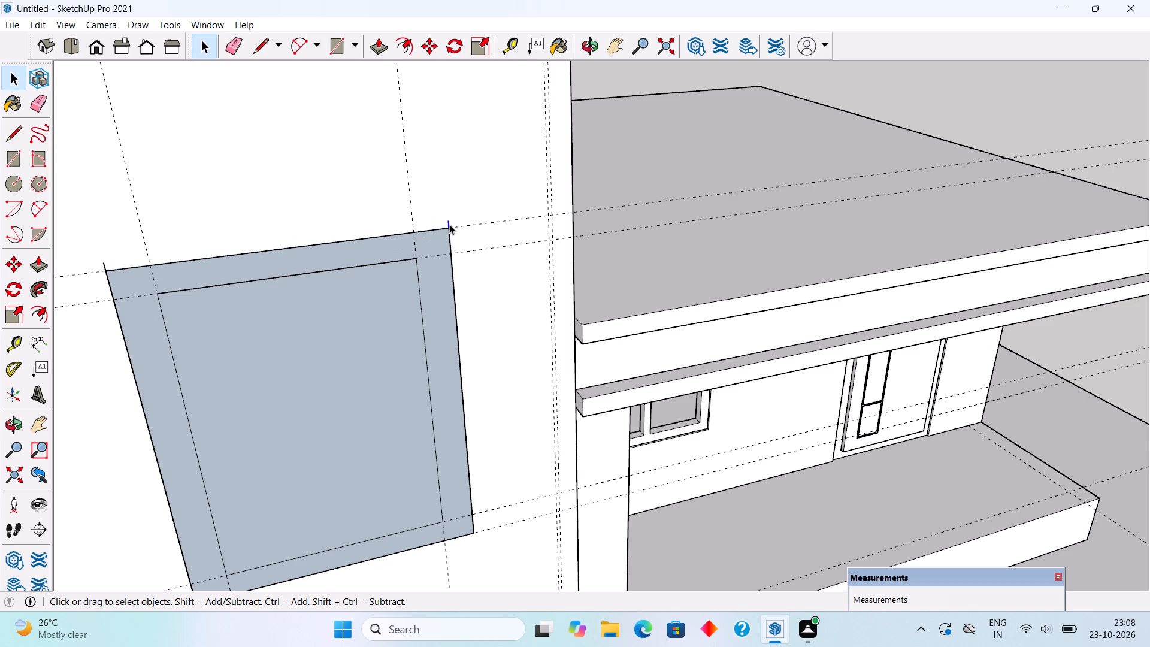
pyautogui.press('Delete')
pyautogui.click(106, 268)
pyautogui.press('Delete')
# Delete the face inside the border to leave the opening clear.
pyautogui.click(184, 317)
pyautogui.press('Delete')
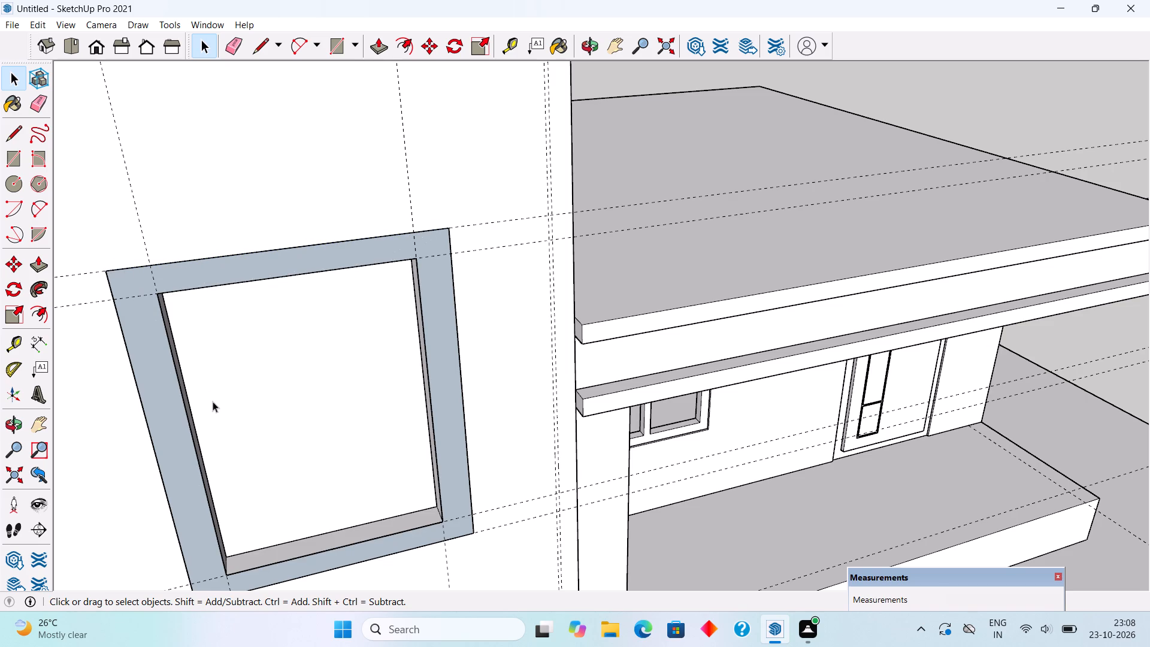
# Push/Pull the border face outward from the tall front wall to form a raised frame.
pyautogui.press('p')
pyautogui.click(455, 443)
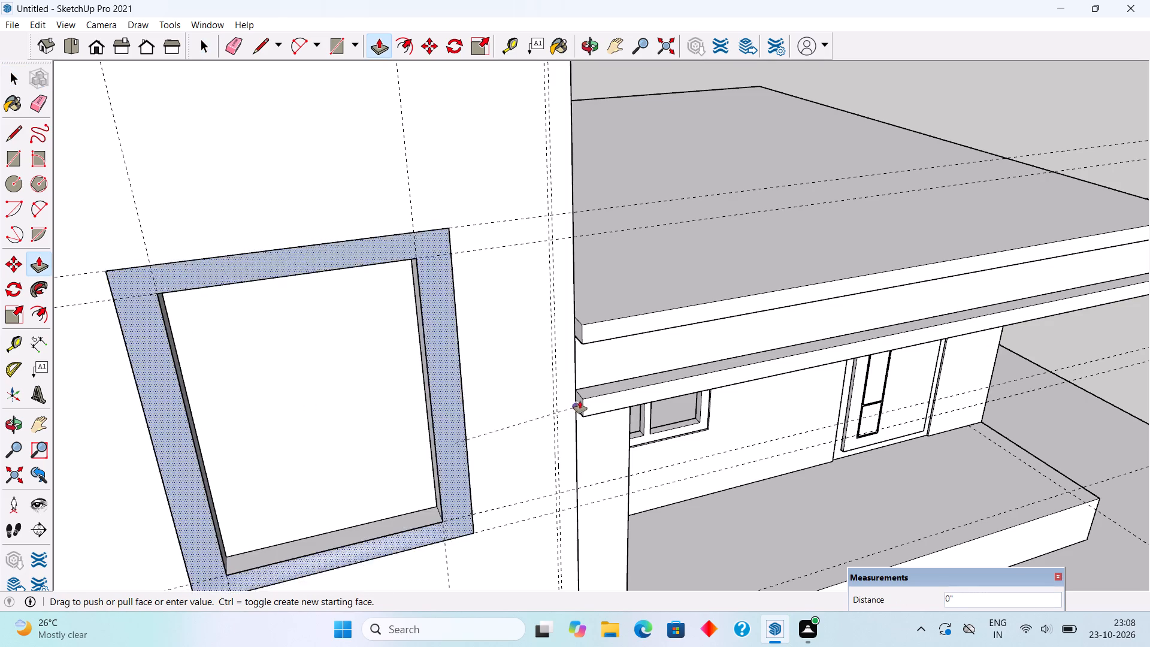
pyautogui.click(598, 398)
pyautogui.press('space')
# Select the whole raised frame with its connected geometry and make it a group.
pyautogui.tripleClick(446, 459)
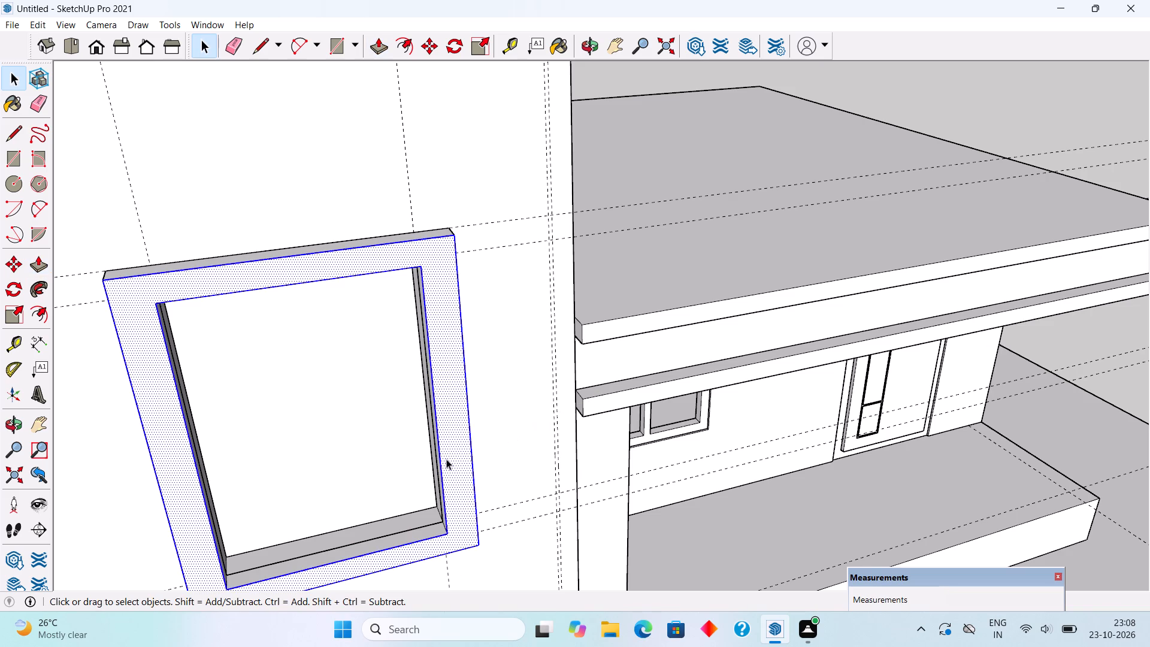
pyautogui.rightClick(446, 459)
pyautogui.click(495, 361)
pyautogui.scroll(-4, 486, 364)
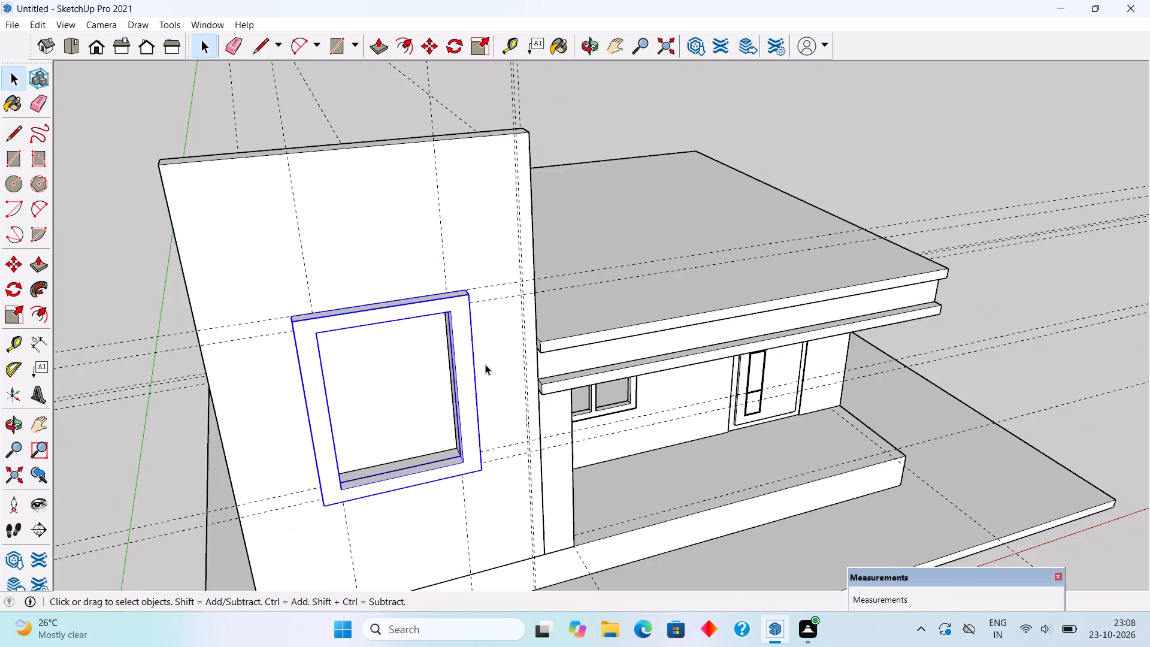
pyautogui.scroll(-6, 485, 364)
pyautogui.click(722, 104)
pyautogui.moveTo(402, 446); pyautogui.dragTo(384, 398, button='middle')
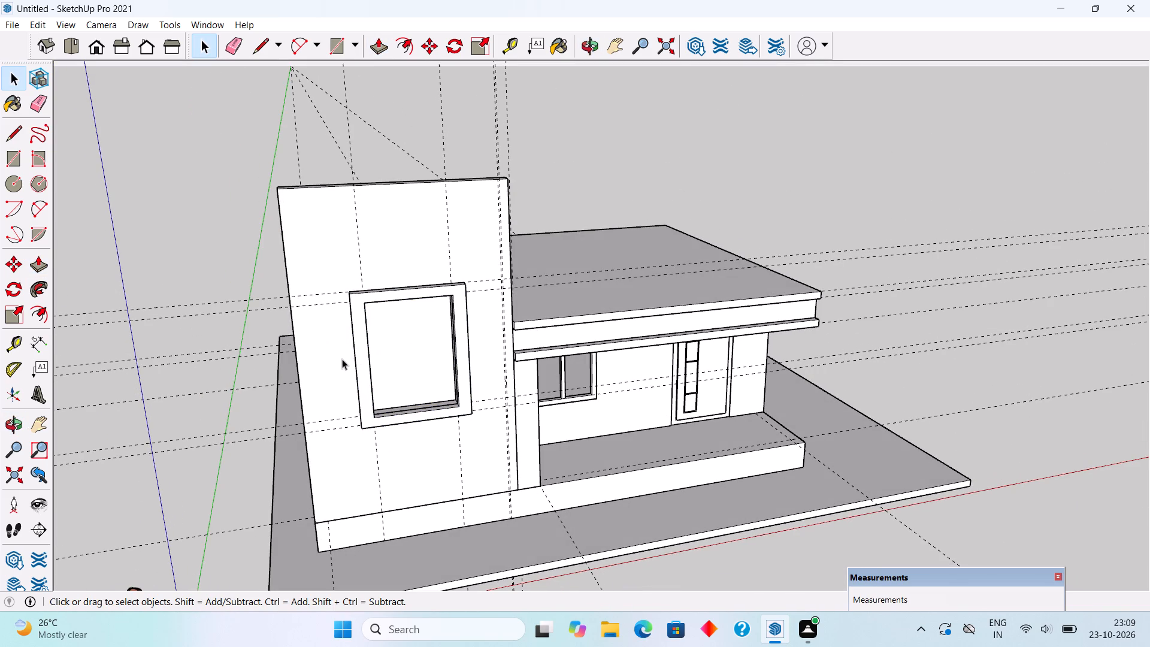
# Draw a rectangle filling the frame's opening and offset its outline 3" inward.
pyautogui.press('r')
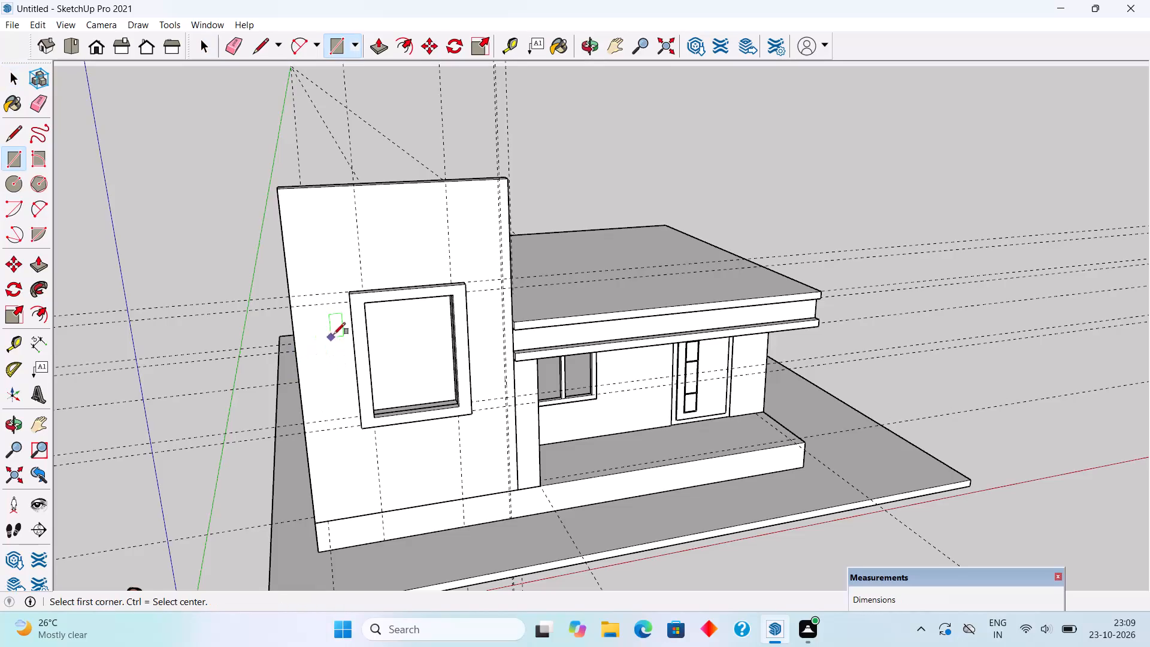
pyautogui.click(367, 303)
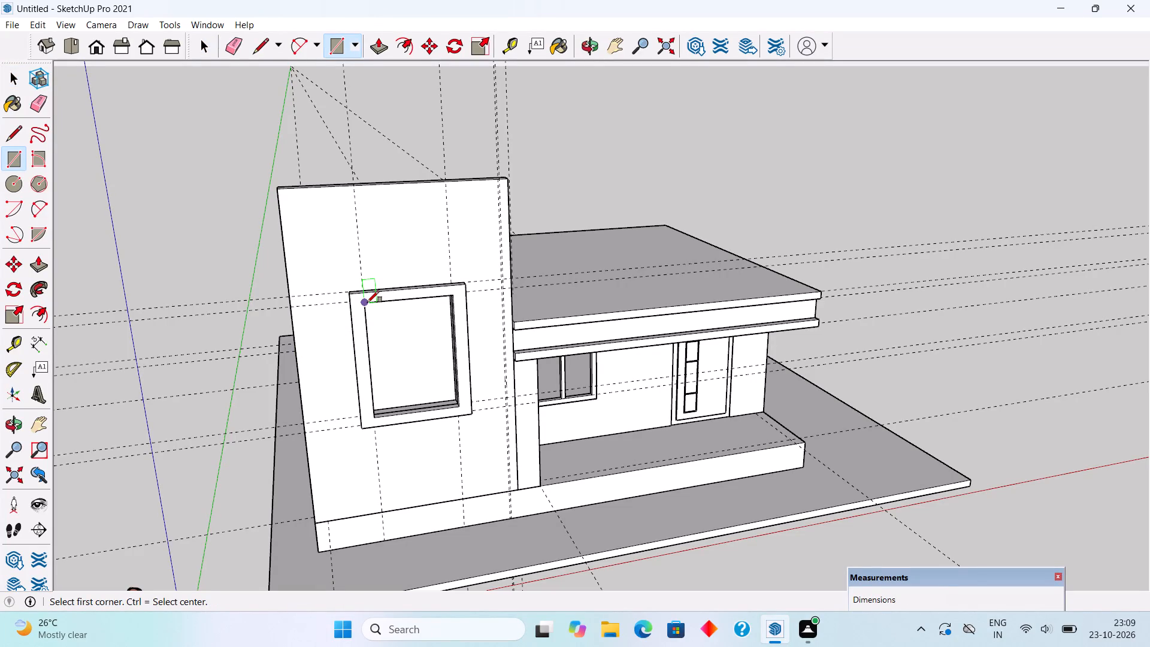
pyautogui.click(463, 407)
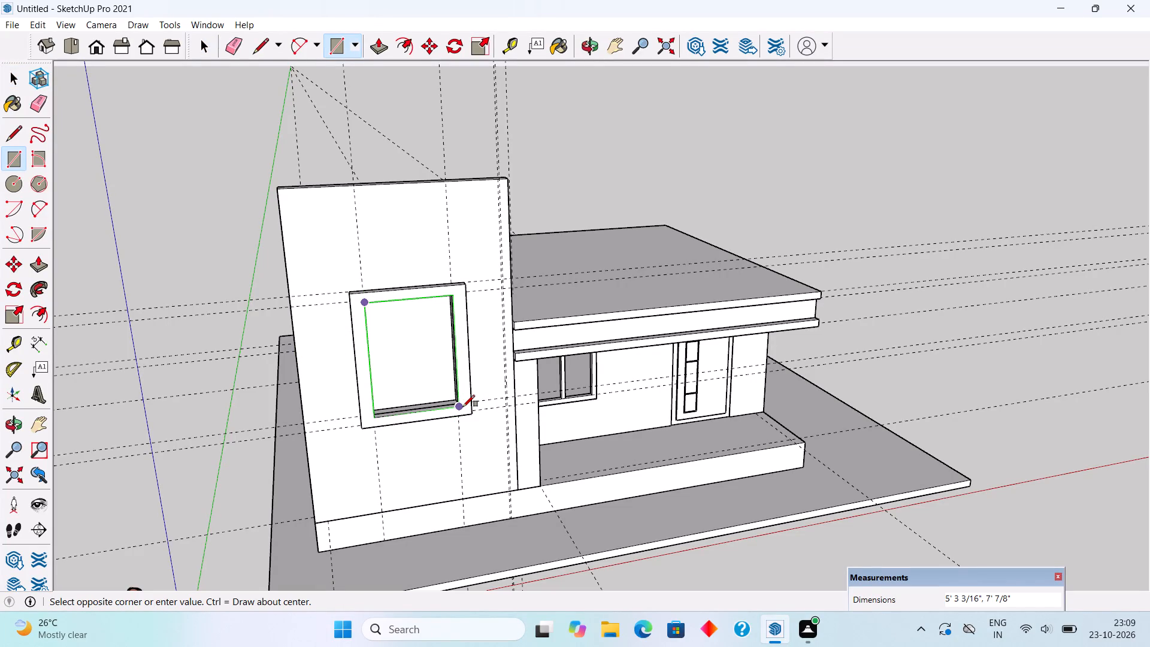
pyautogui.press('f')
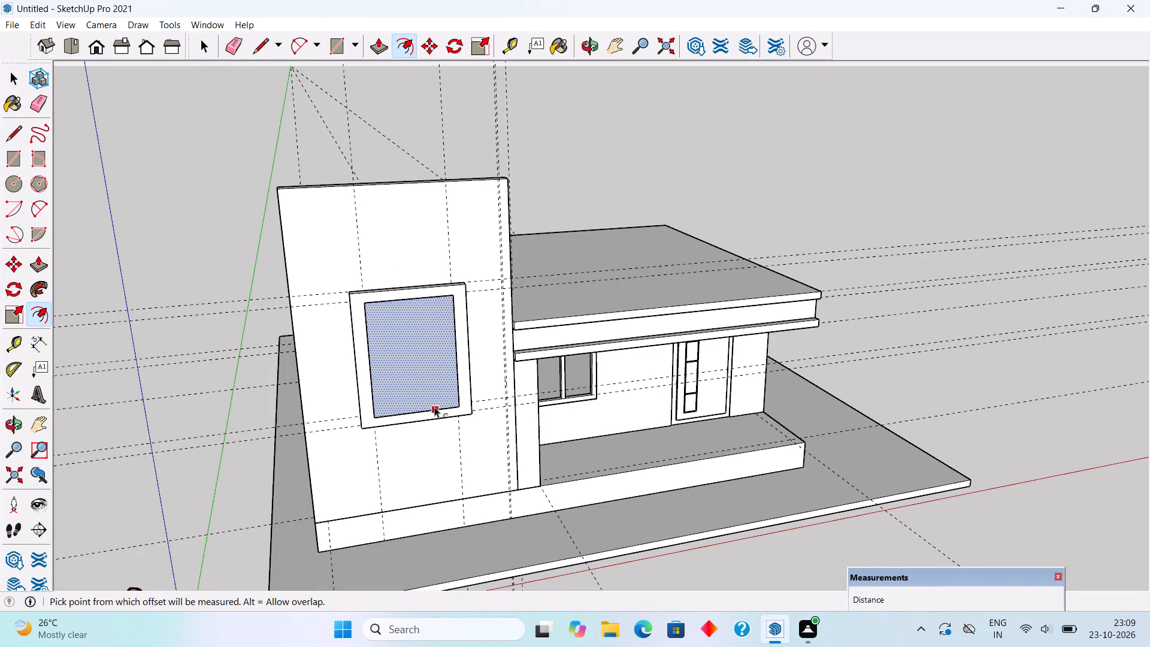
pyautogui.click(434, 407)
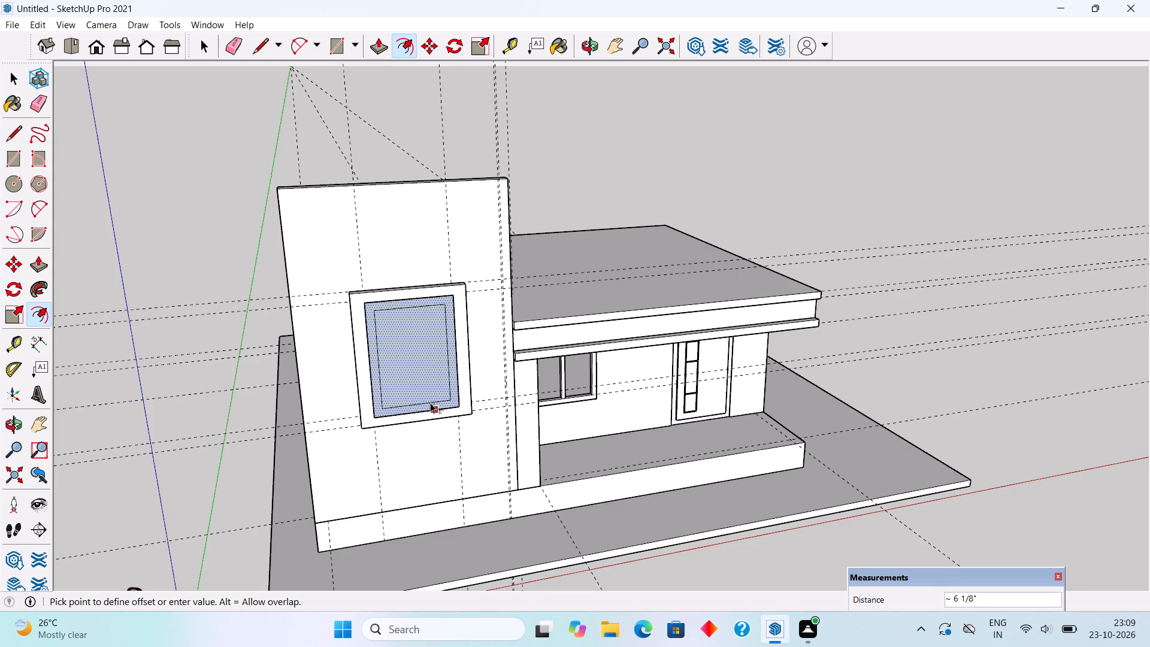
pyautogui.write('3"')
pyautogui.press('Return')
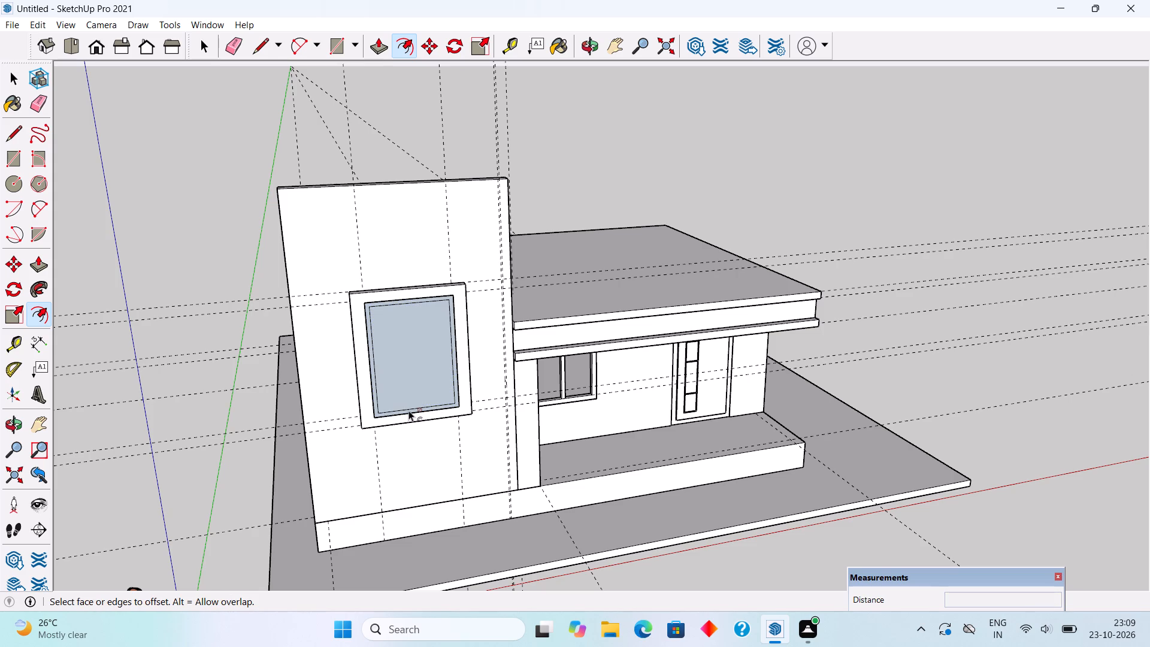
# Place a vertical and a horizontal guide through the midpoints of the inset rectangle's bottom and left edges.
pyautogui.press('t')
pyautogui.scroll(5, 371, 375)
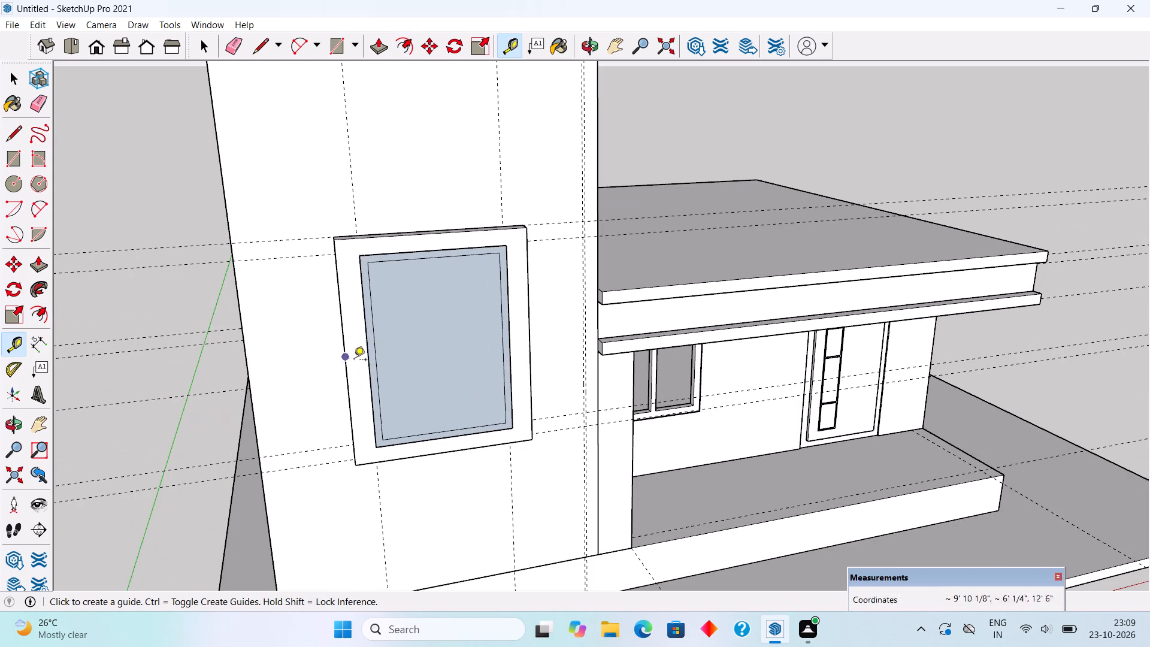
pyautogui.click(378, 352)
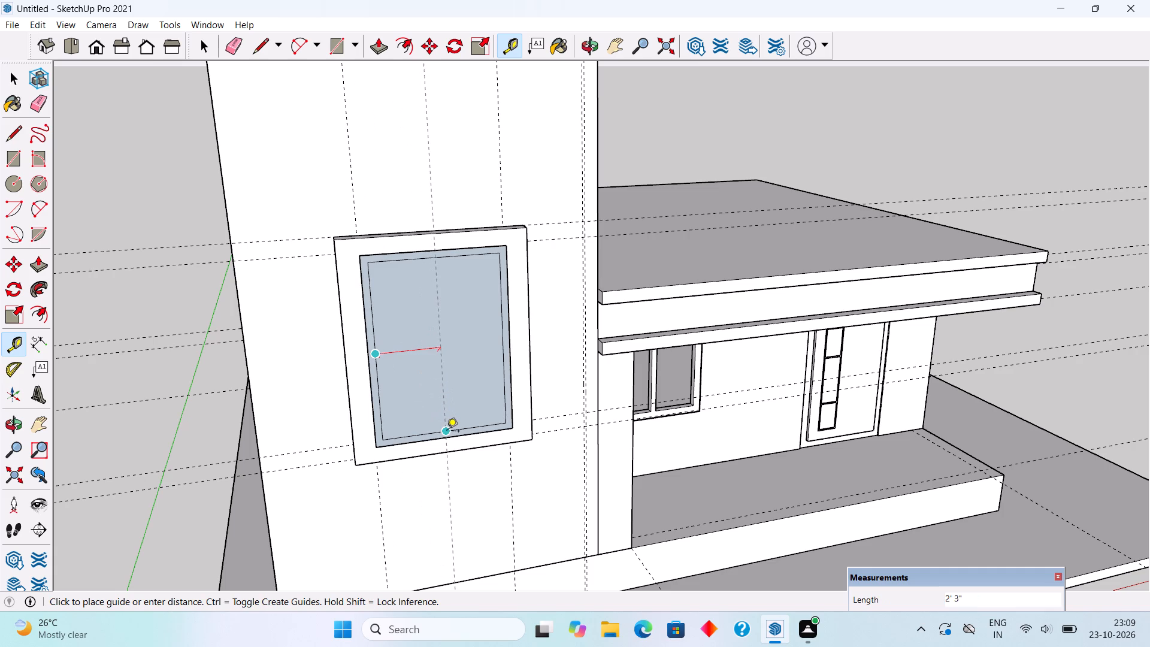
pyautogui.click(447, 432)
pyautogui.click(419, 432)
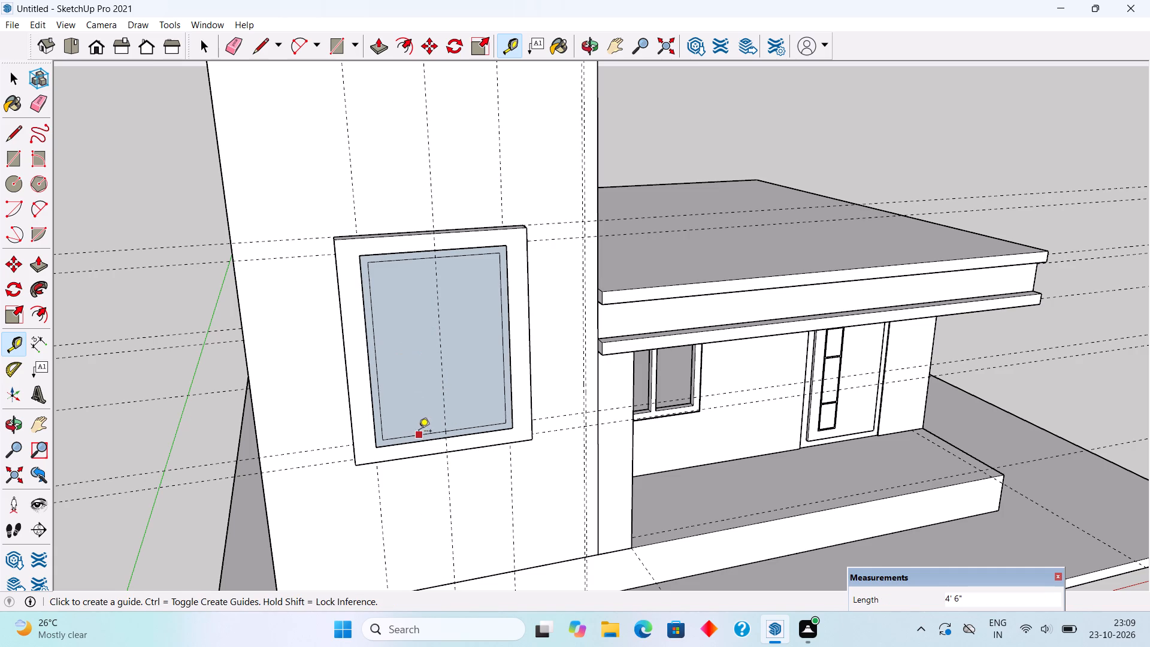
pyautogui.click(373, 349)
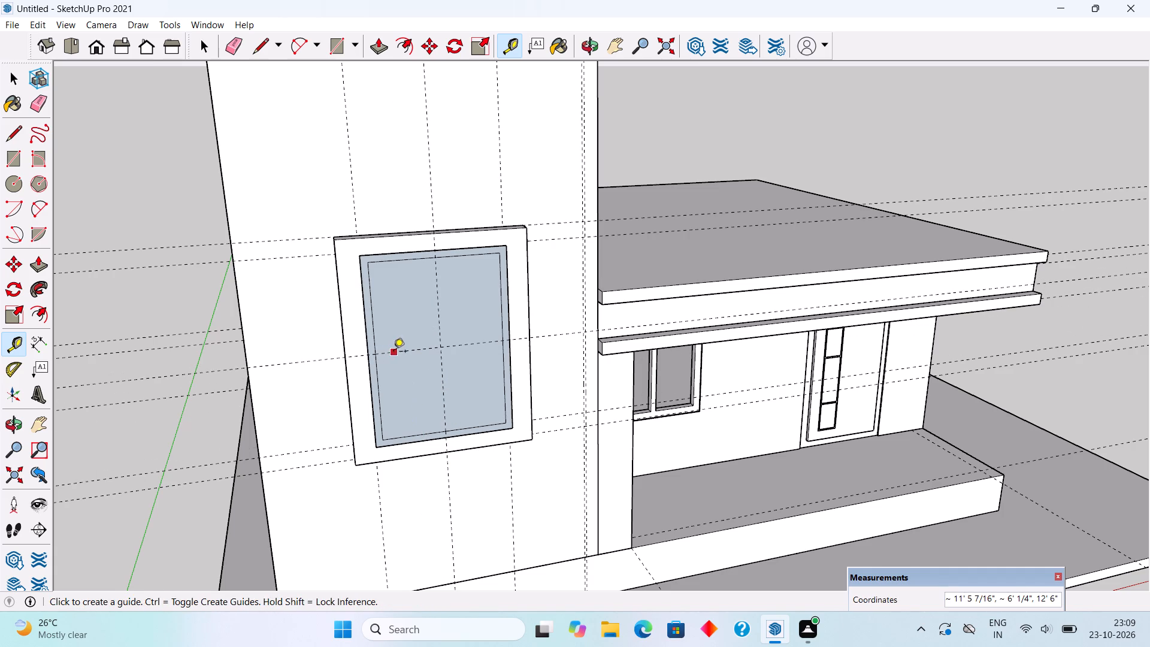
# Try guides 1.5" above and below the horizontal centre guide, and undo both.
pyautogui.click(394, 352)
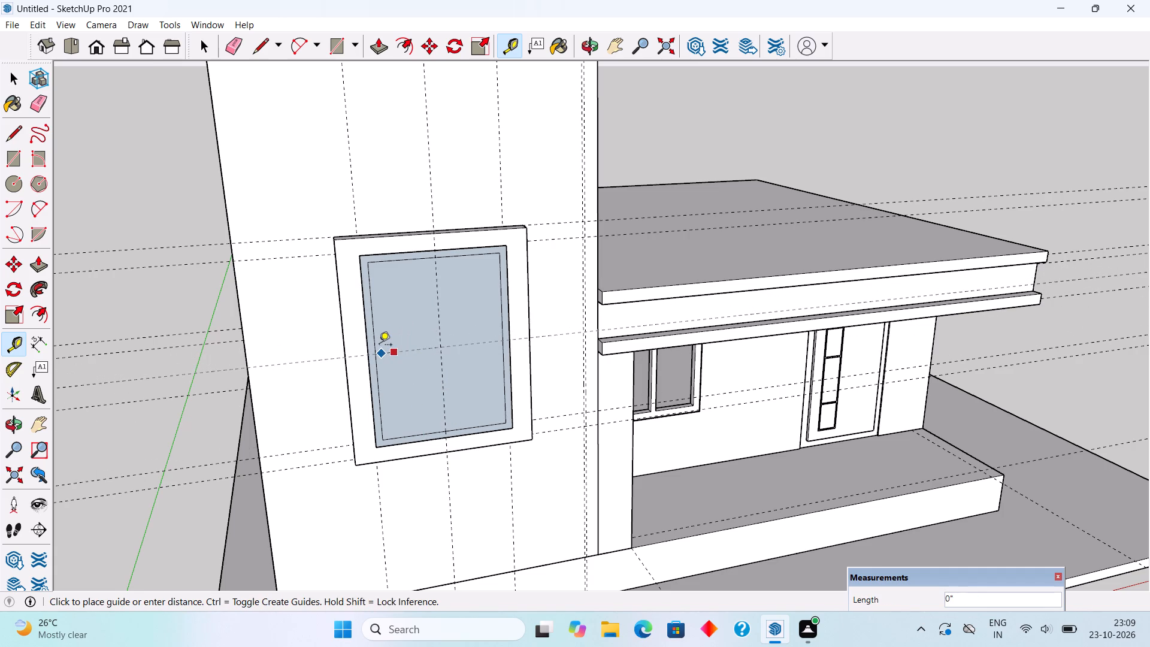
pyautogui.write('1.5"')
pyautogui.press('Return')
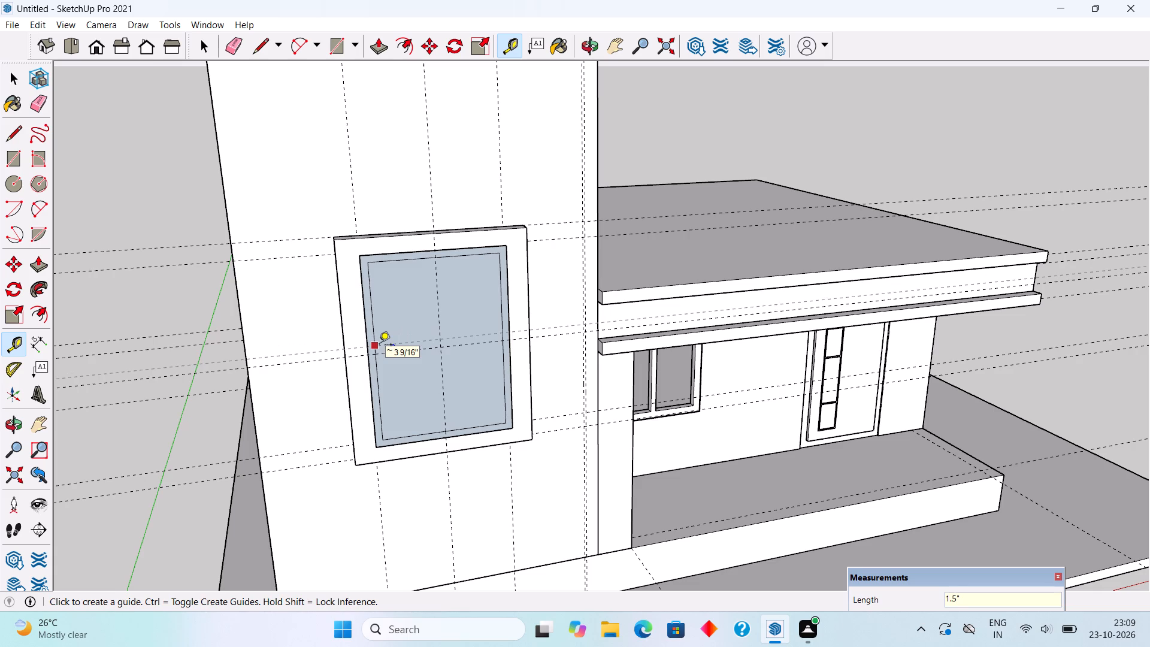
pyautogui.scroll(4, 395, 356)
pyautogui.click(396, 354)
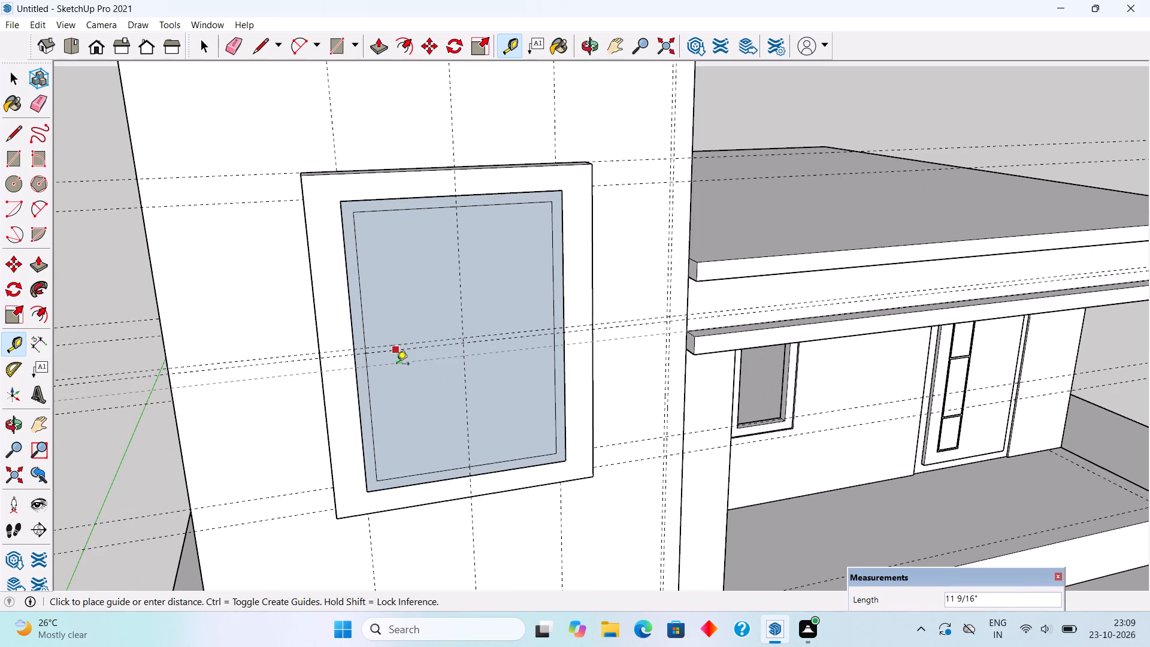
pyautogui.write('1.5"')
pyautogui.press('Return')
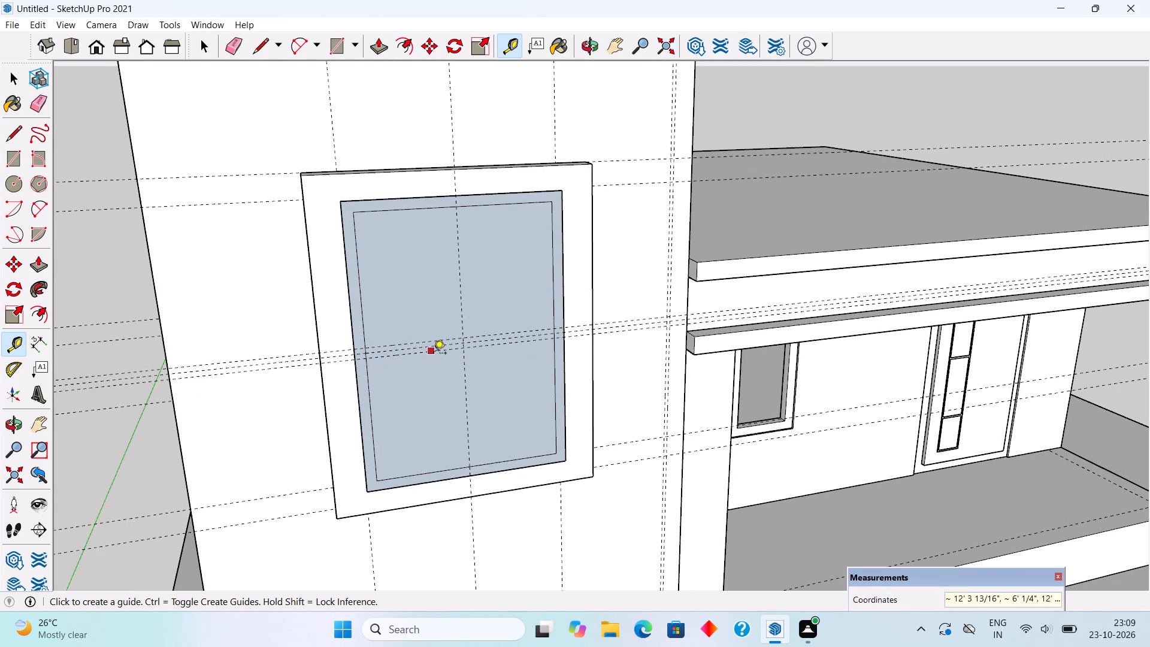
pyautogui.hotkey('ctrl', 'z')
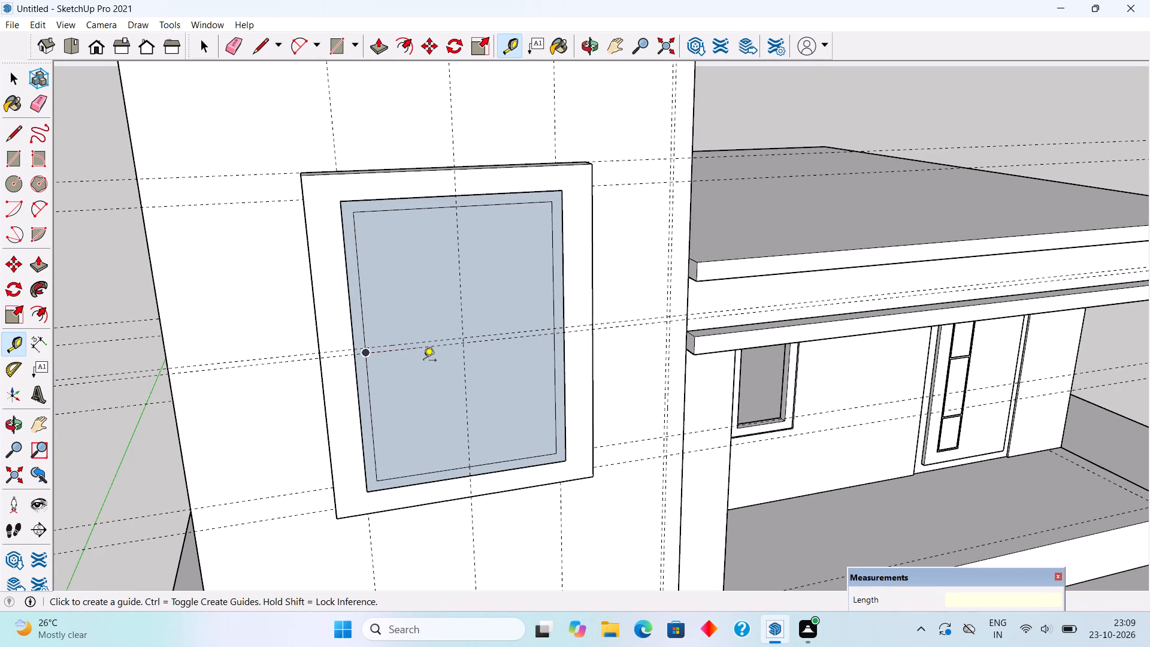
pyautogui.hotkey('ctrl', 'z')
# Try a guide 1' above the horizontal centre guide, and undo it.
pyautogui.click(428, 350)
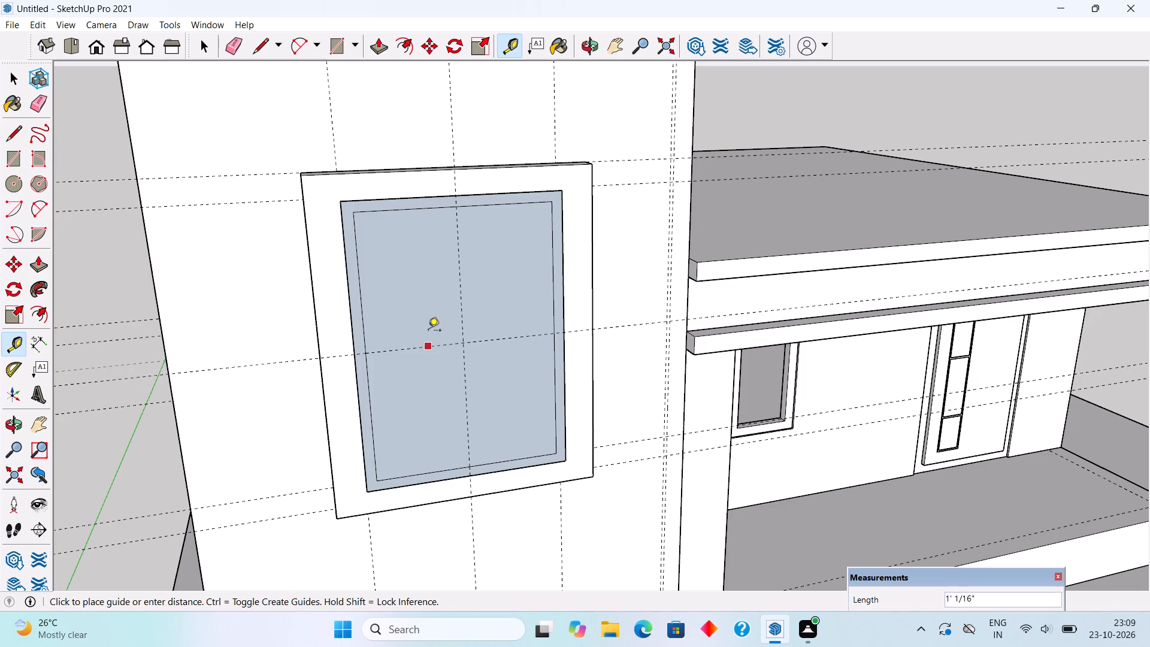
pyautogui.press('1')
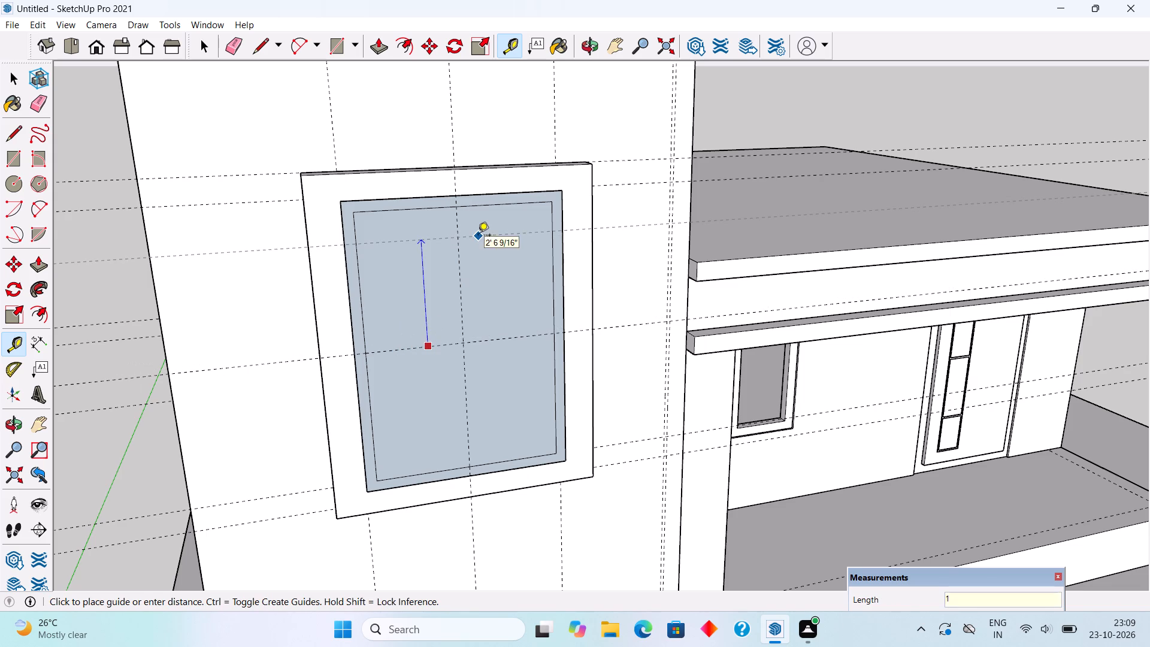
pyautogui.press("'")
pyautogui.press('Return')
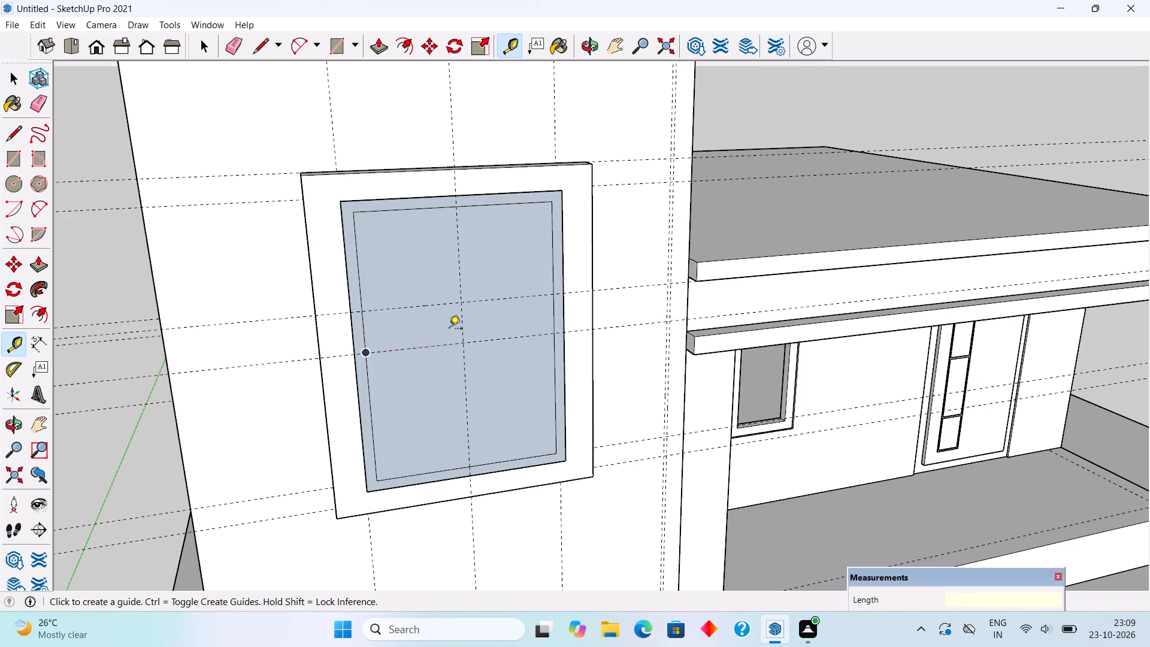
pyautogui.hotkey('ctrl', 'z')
# Place horizontal guides 1" above and 1" below the horizontal centre guide of the window panel.
pyautogui.click(442, 345)
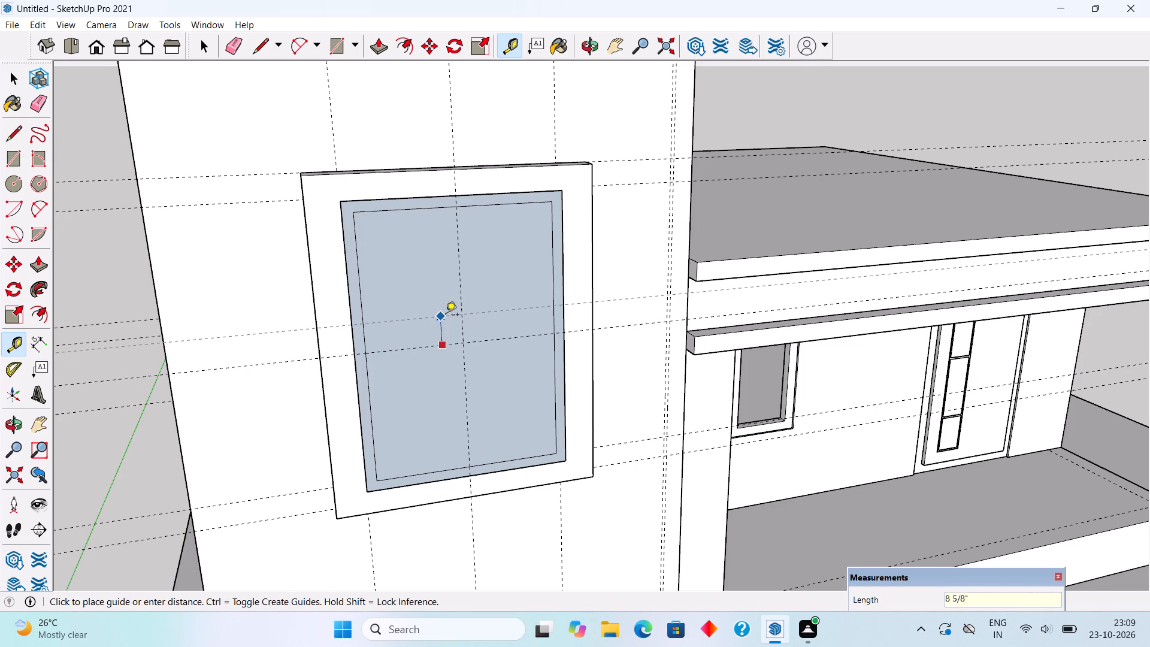
pyautogui.press('1')
pyautogui.hotkey('shift', '"')
pyautogui.press('Return')
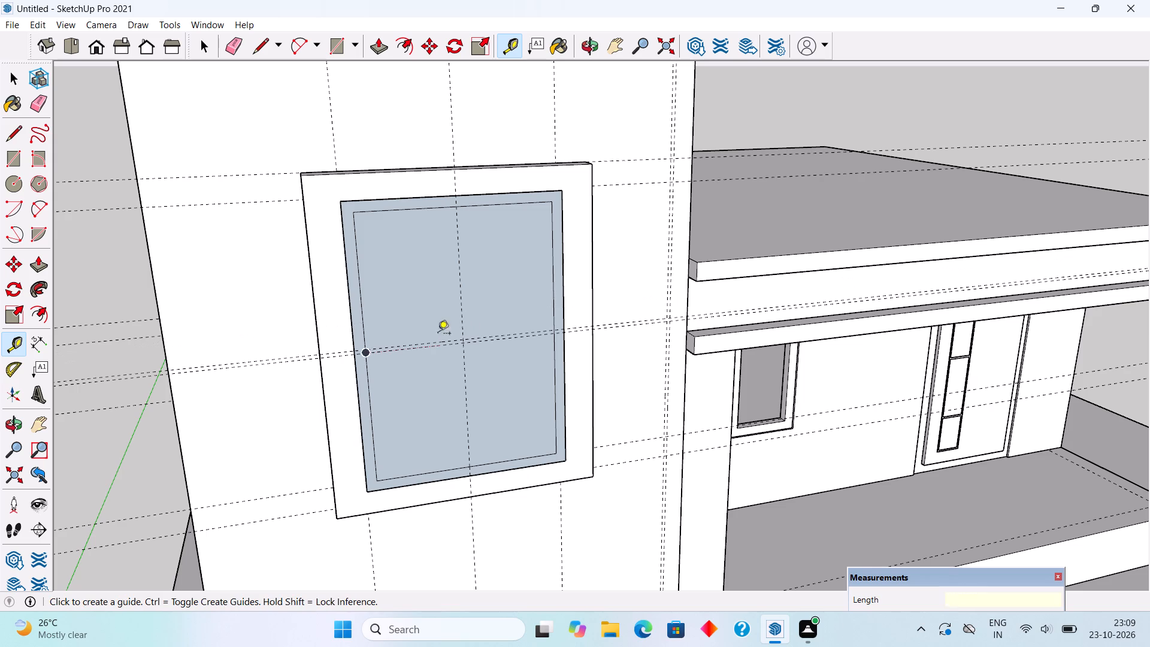
pyautogui.click(435, 349)
pyautogui.press('1')
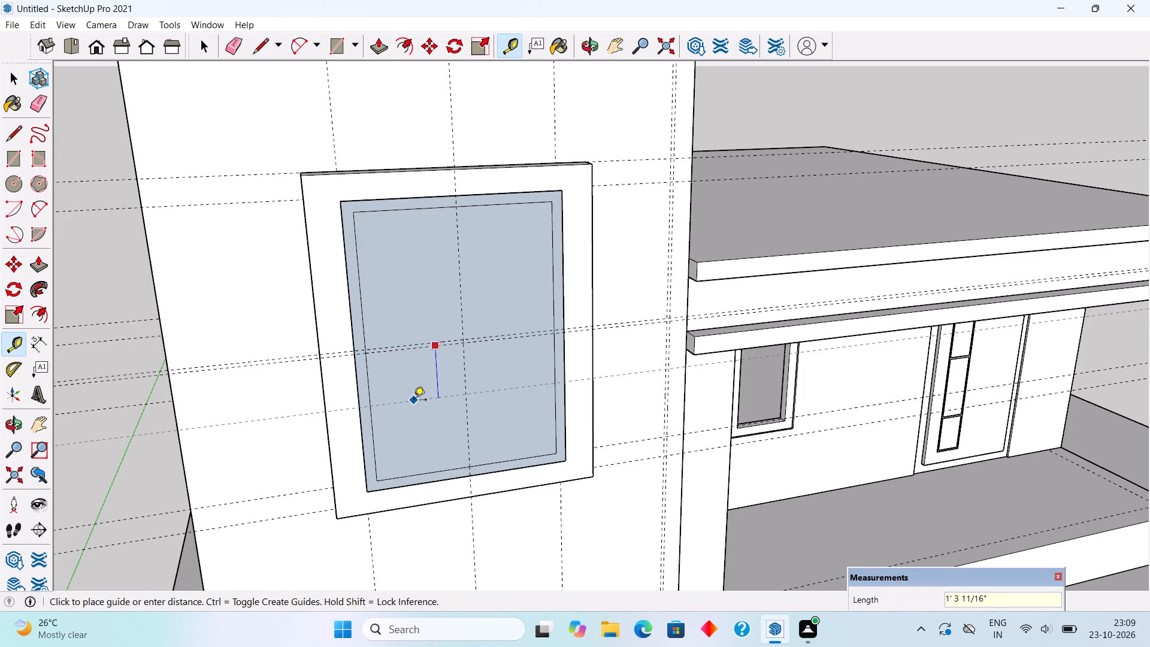
pyautogui.write('1"')
pyautogui.press('Return')
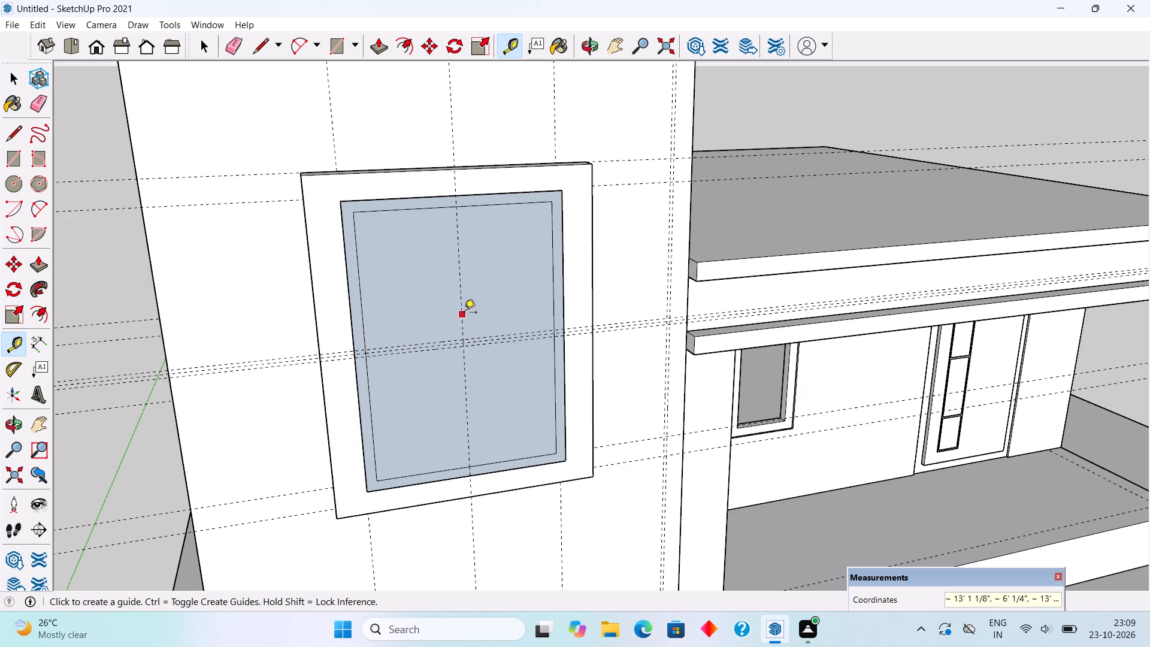
# Place a vertical guide 1" right of the vertical centre guide and another 2" left of that new guide.
pyautogui.click(463, 313)
pyautogui.write('1"')
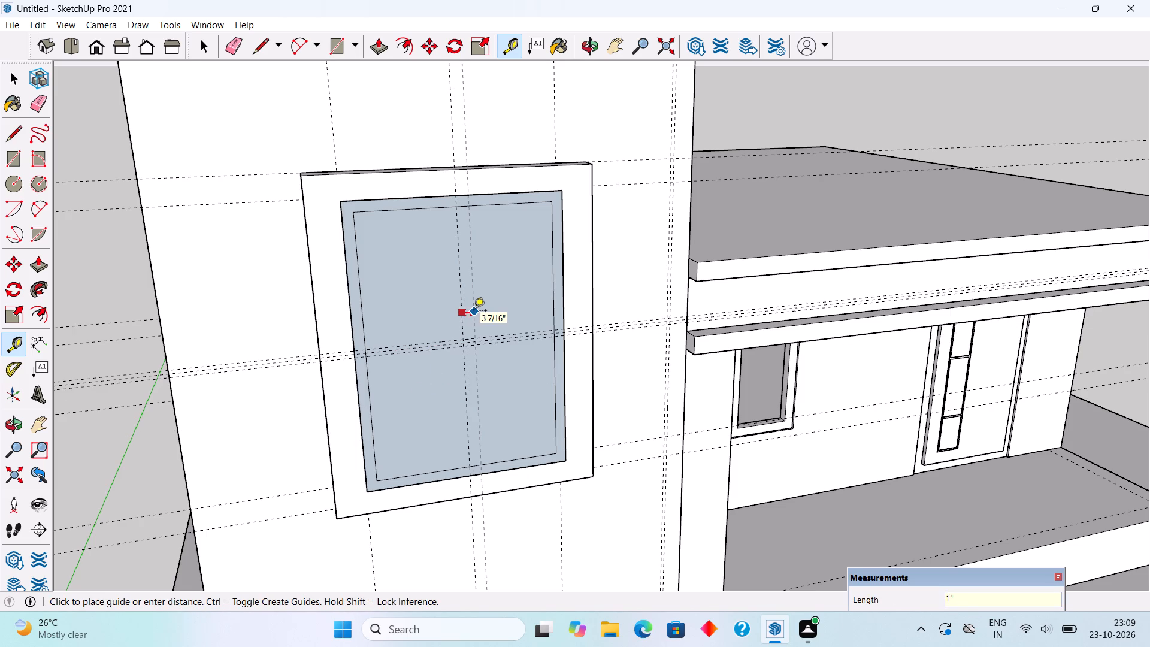
pyautogui.press('Return')
pyautogui.moveTo(469, 316); pyautogui.dragTo(460, 326)
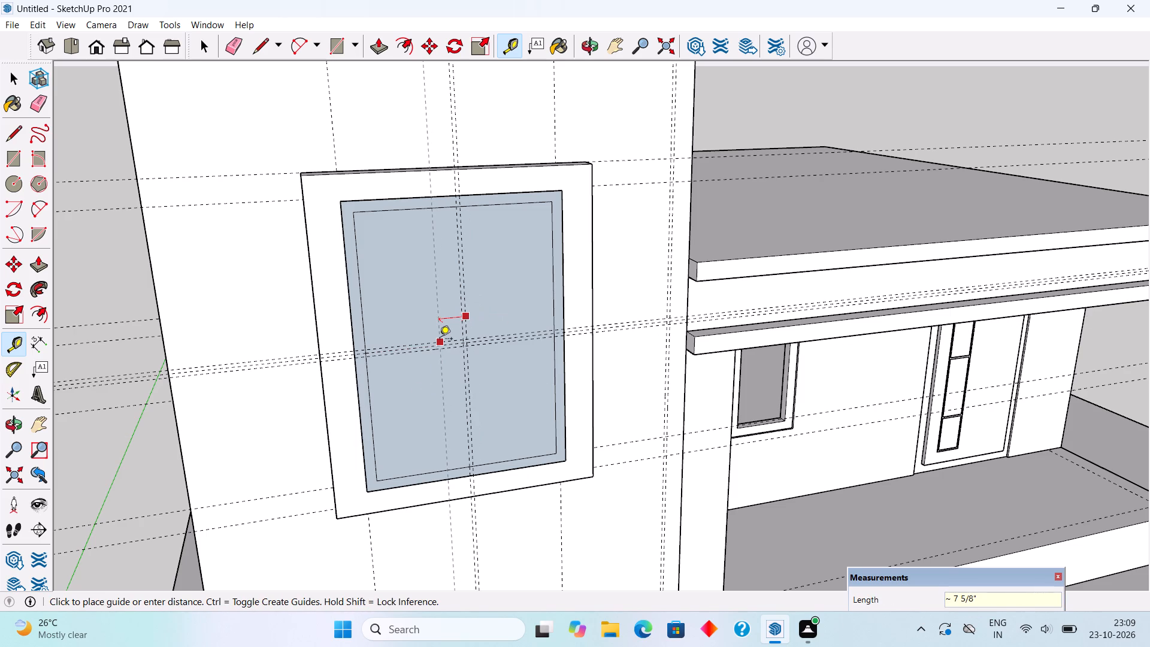
pyautogui.write('2"')
pyautogui.press('Return')
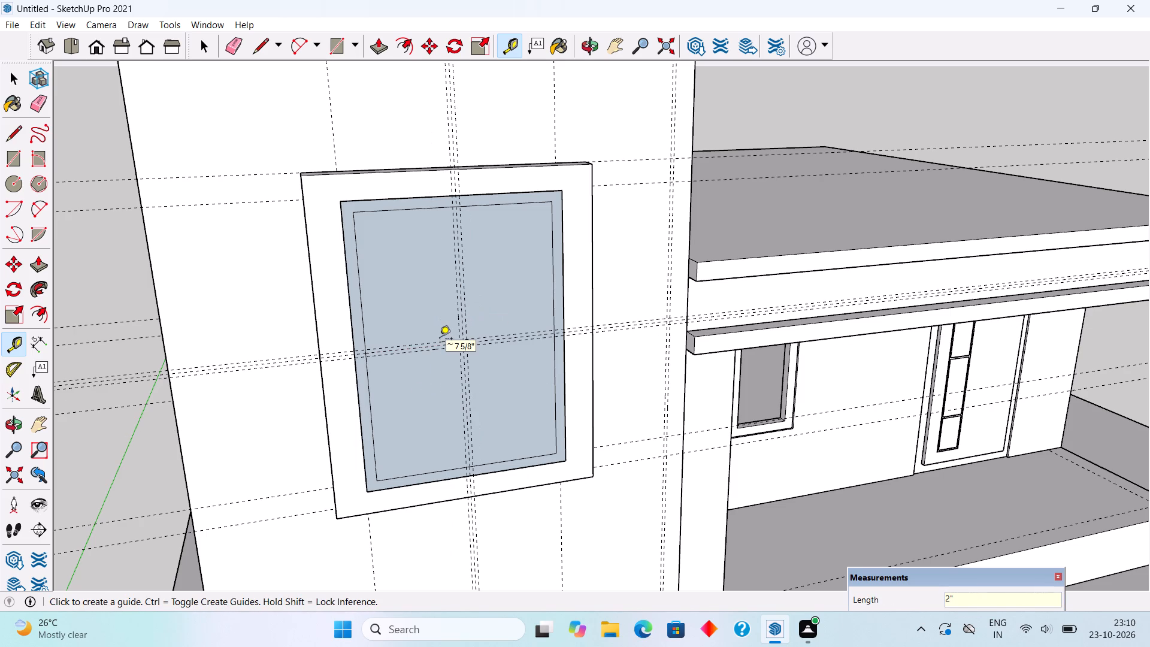
pyautogui.press('space')
# Draw two horizontal 4' 6" lines across the window panel's inner rectangle along the guides above and below its centre guide.
pyautogui.press('l')
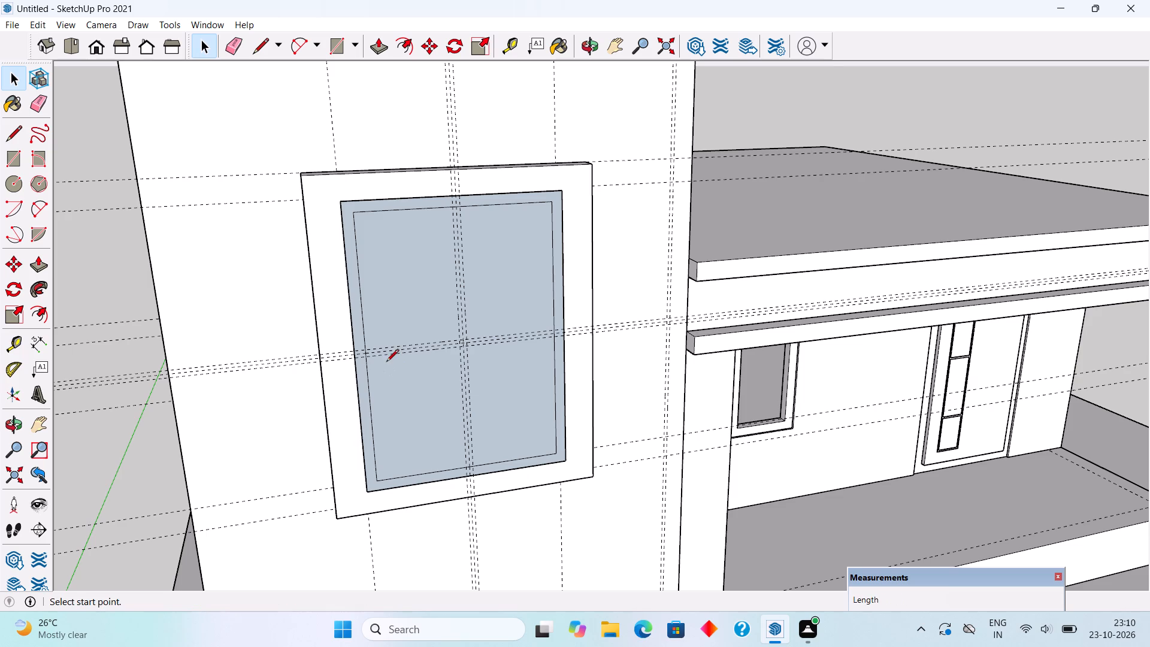
pyautogui.scroll(8, 364, 365)
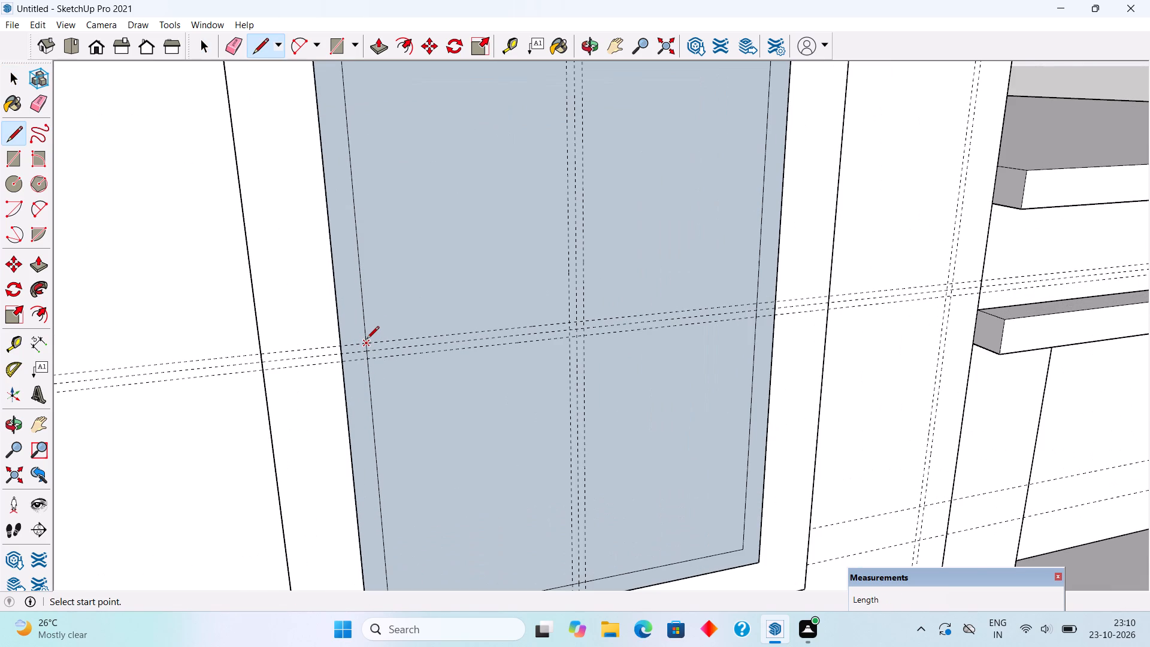
pyautogui.click(367, 340)
pyautogui.click(756, 301)
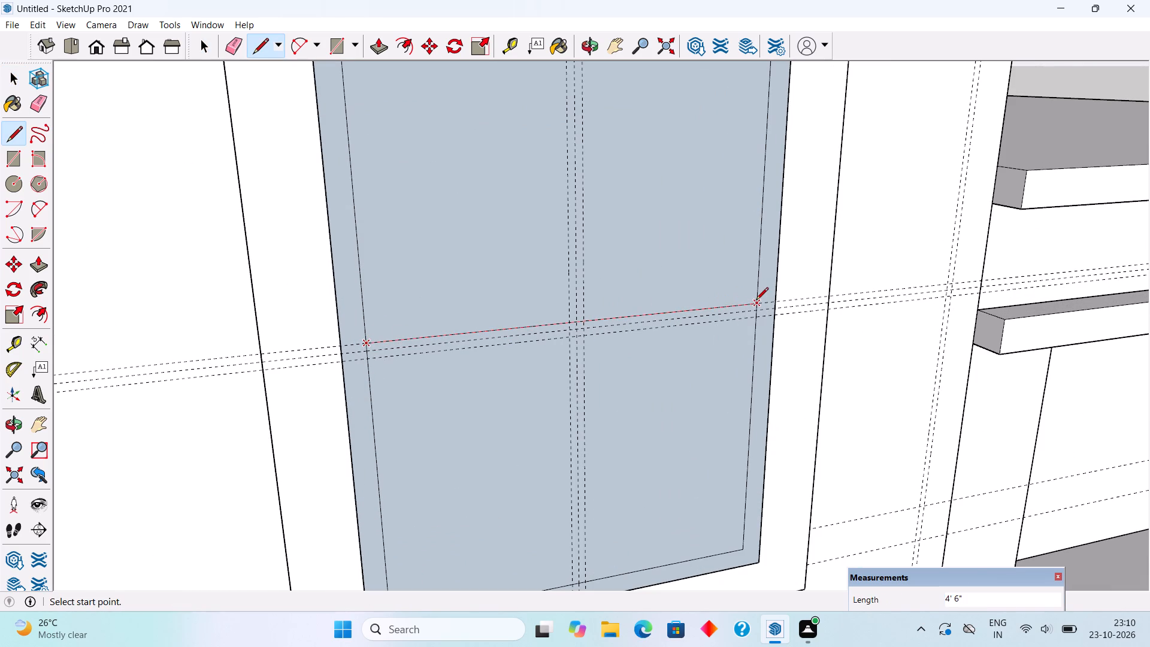
pyautogui.click(368, 359)
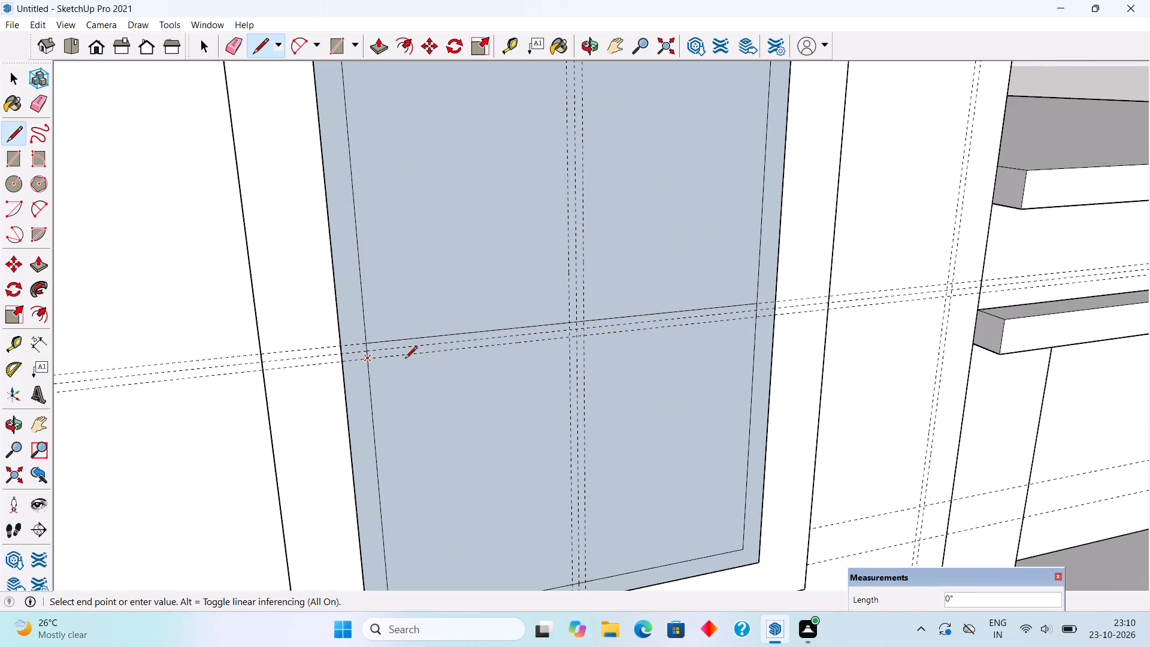
pyautogui.click(760, 320)
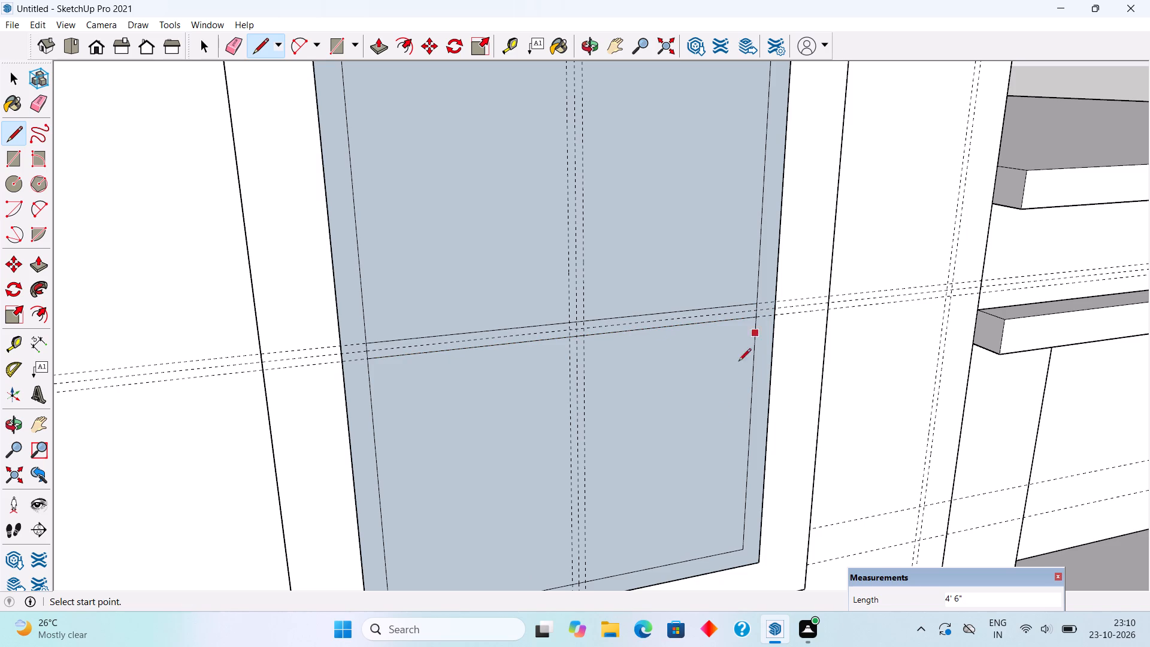
# Draw two vertical 6' 6" lines across the inner rectangle along the guides on either side of the vertical centre guide.
pyautogui.click(586, 582)
pyautogui.scroll(-5, 518, 420)
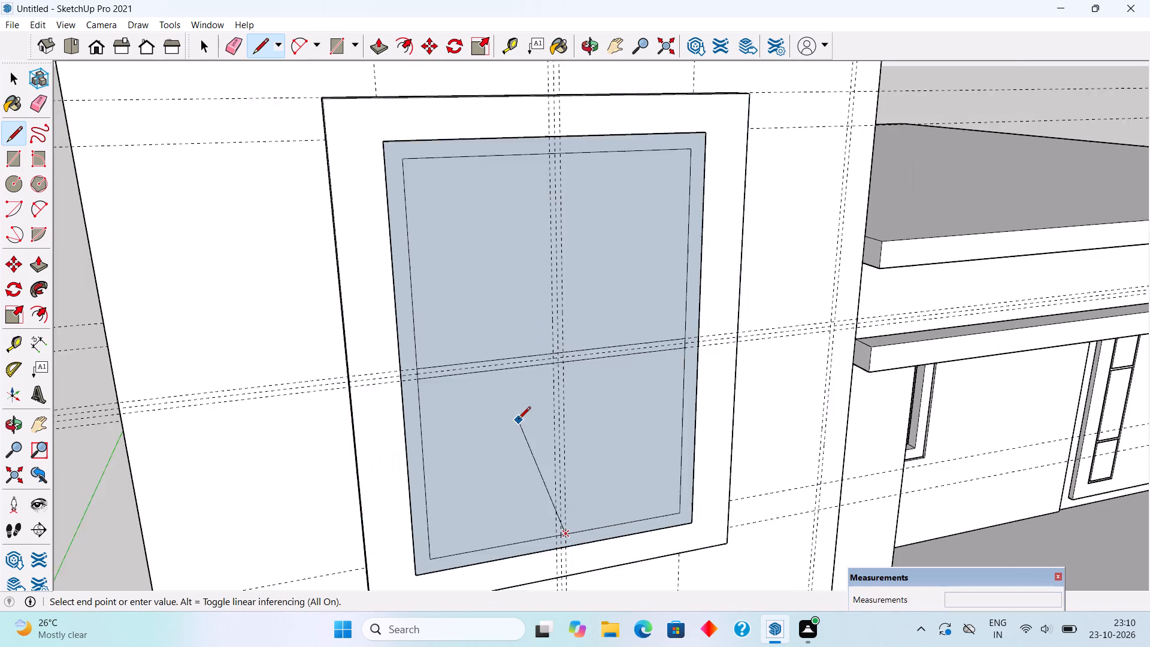
pyautogui.scroll(3, 558, 176)
pyautogui.click(558, 176)
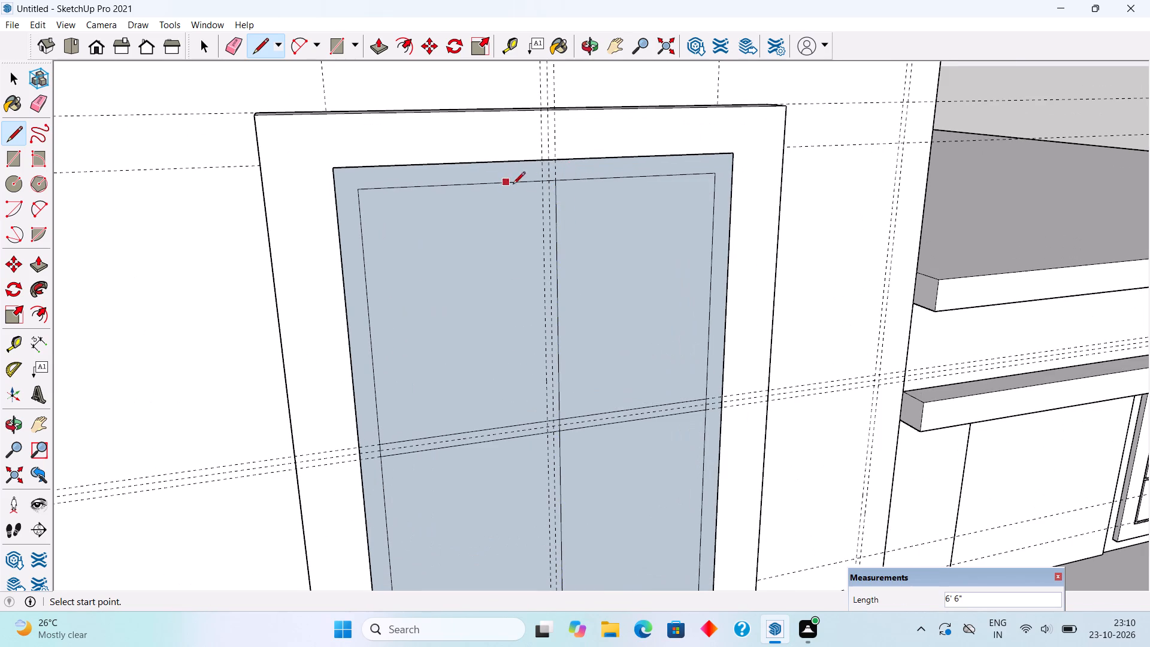
pyautogui.click(540, 183)
pyautogui.scroll(-4, 547, 317)
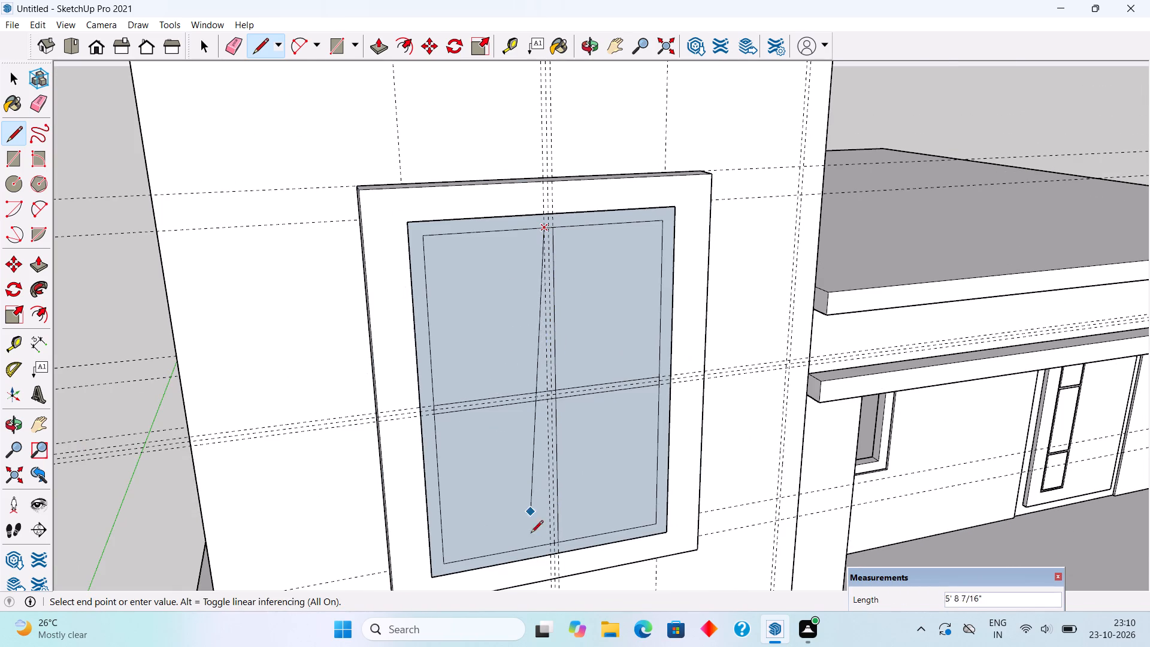
pyautogui.scroll(5, 543, 546)
pyautogui.click(553, 542)
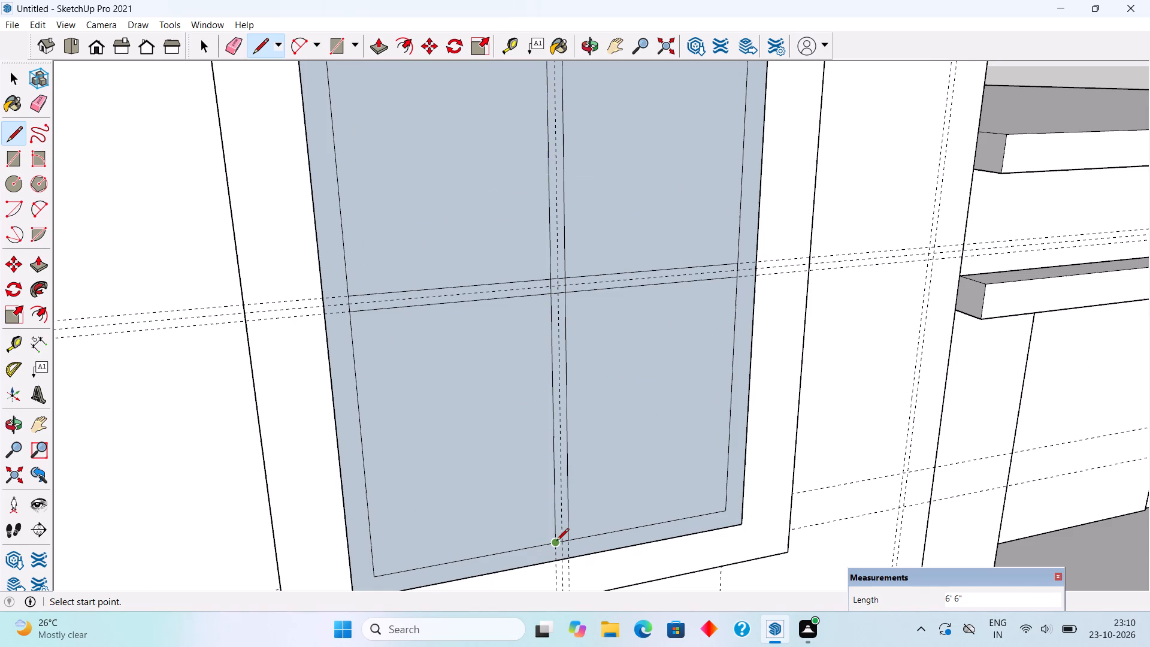
# Erase the short line segments where the bars cross and meet the outer frame, along with the guides overlapping them.
pyautogui.press('e')
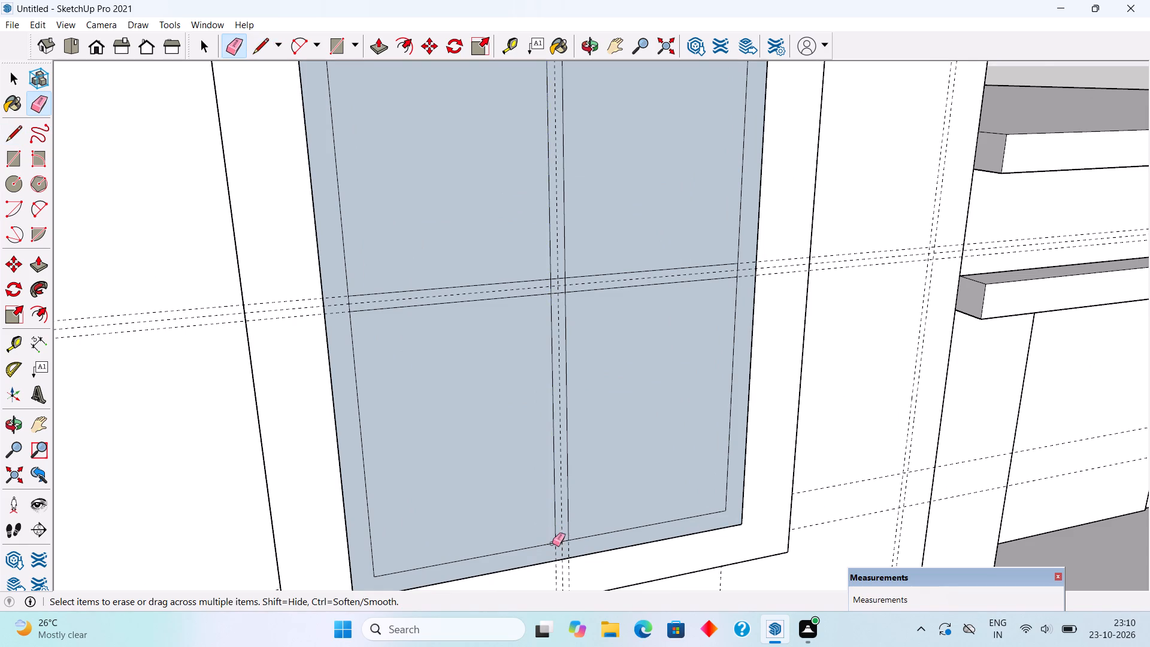
pyautogui.scroll(1, 337, 312)
pyautogui.click(350, 307)
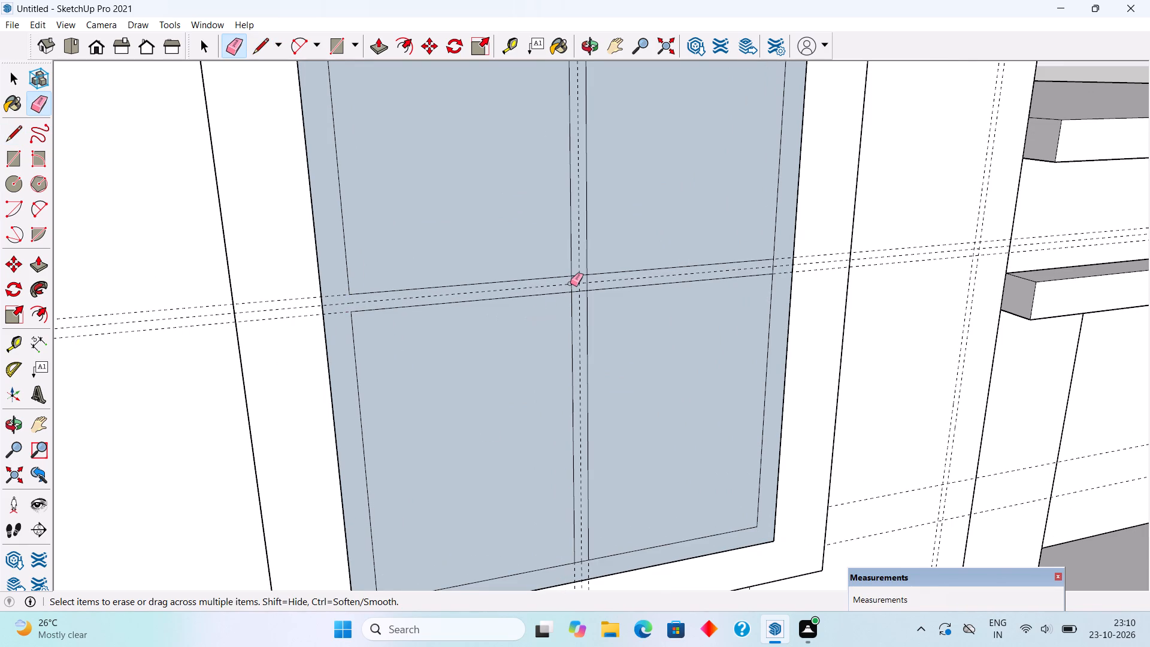
pyautogui.click(570, 282)
pyautogui.click(582, 276)
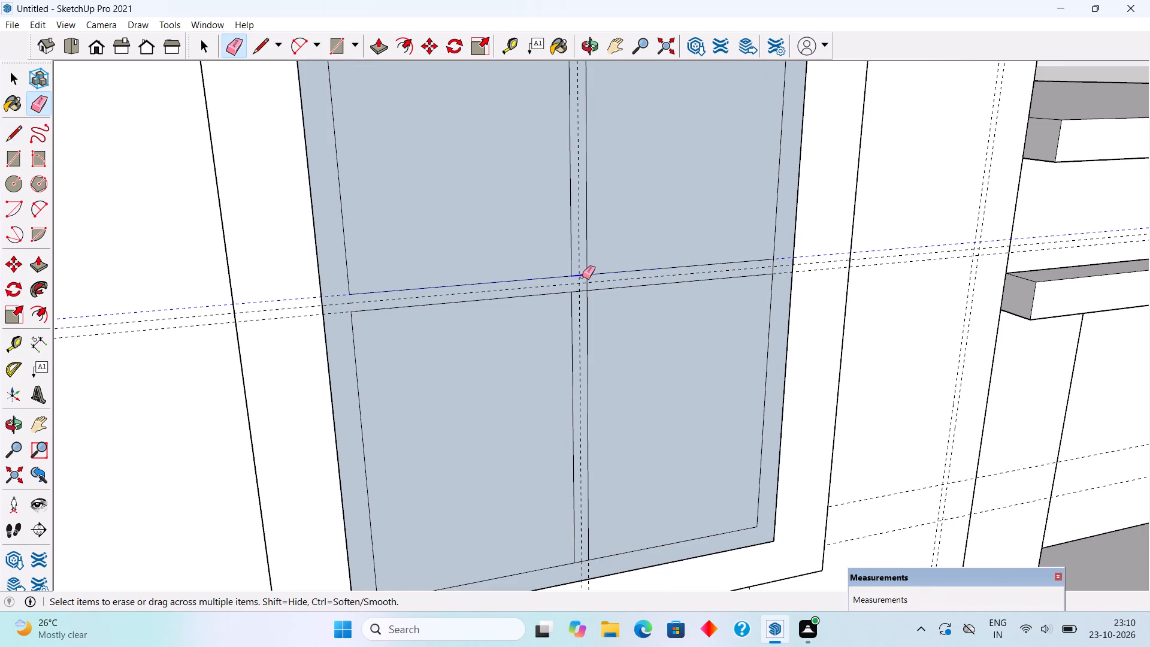
pyautogui.click(587, 279)
pyautogui.click(583, 292)
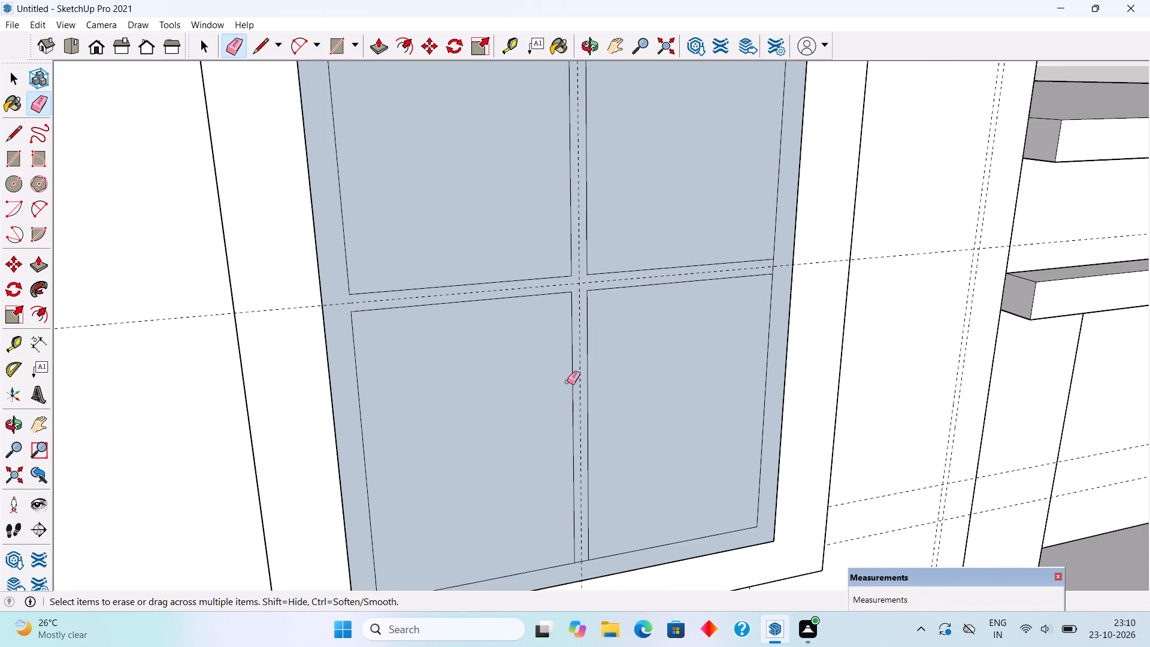
pyautogui.click(584, 560)
pyautogui.click(773, 268)
pyautogui.scroll(-5, 644, 346)
pyautogui.scroll(3, 607, 99)
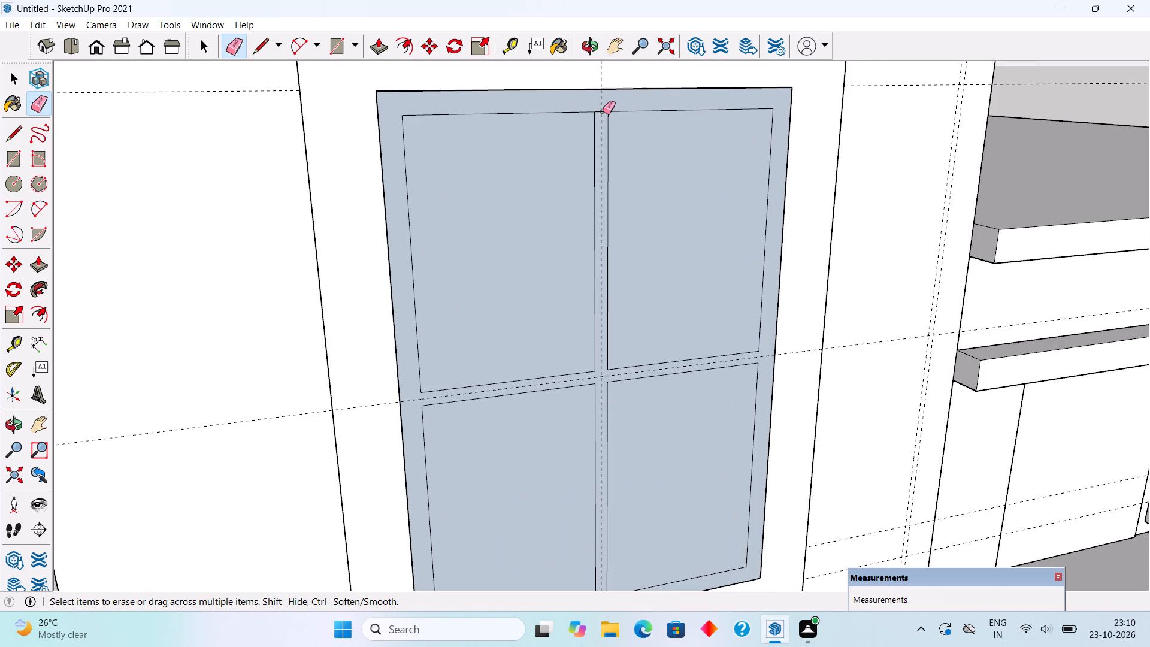
pyautogui.click(603, 111)
# Delete the four pane faces to leave openings between the frame and its cross bars.
pyautogui.press('space')
pyautogui.click(542, 211)
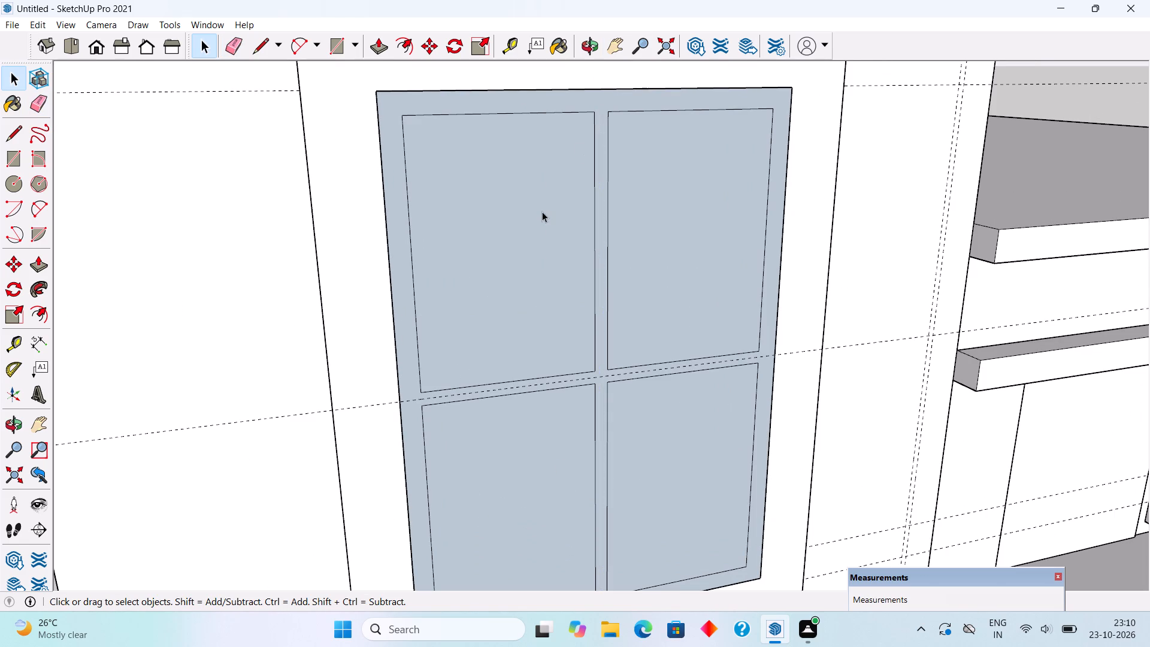
pyautogui.press('Delete')
pyautogui.click(757, 274)
pyautogui.press('Delete')
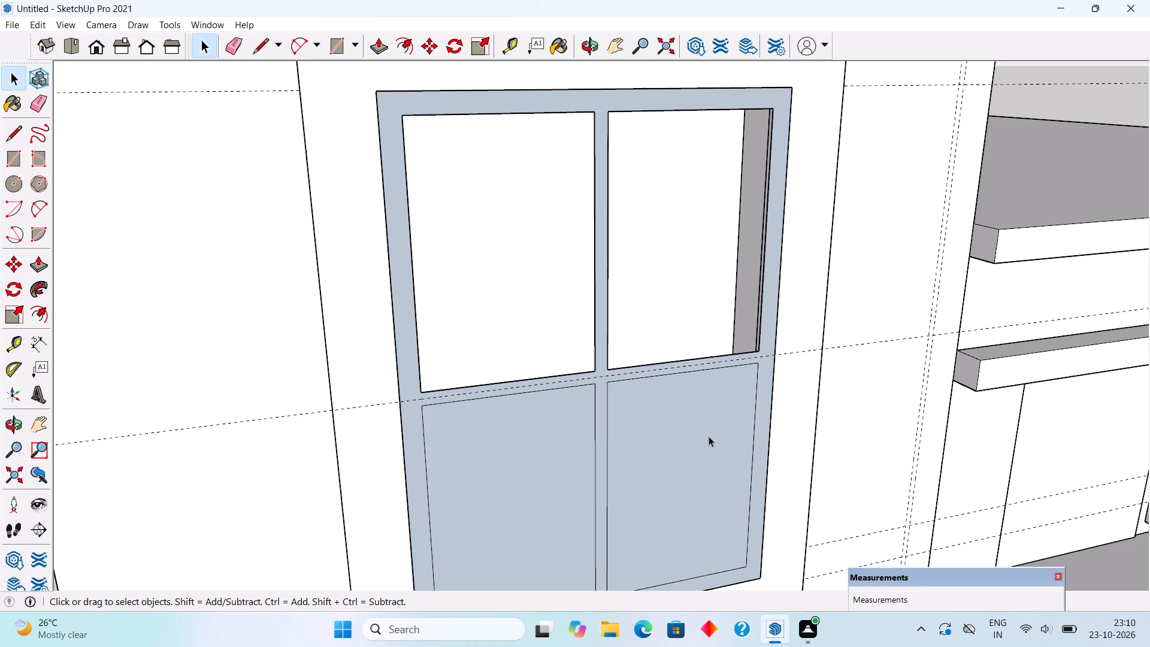
pyautogui.click(709, 436)
pyautogui.press('Delete')
pyautogui.click(559, 524)
pyautogui.press('Delete')
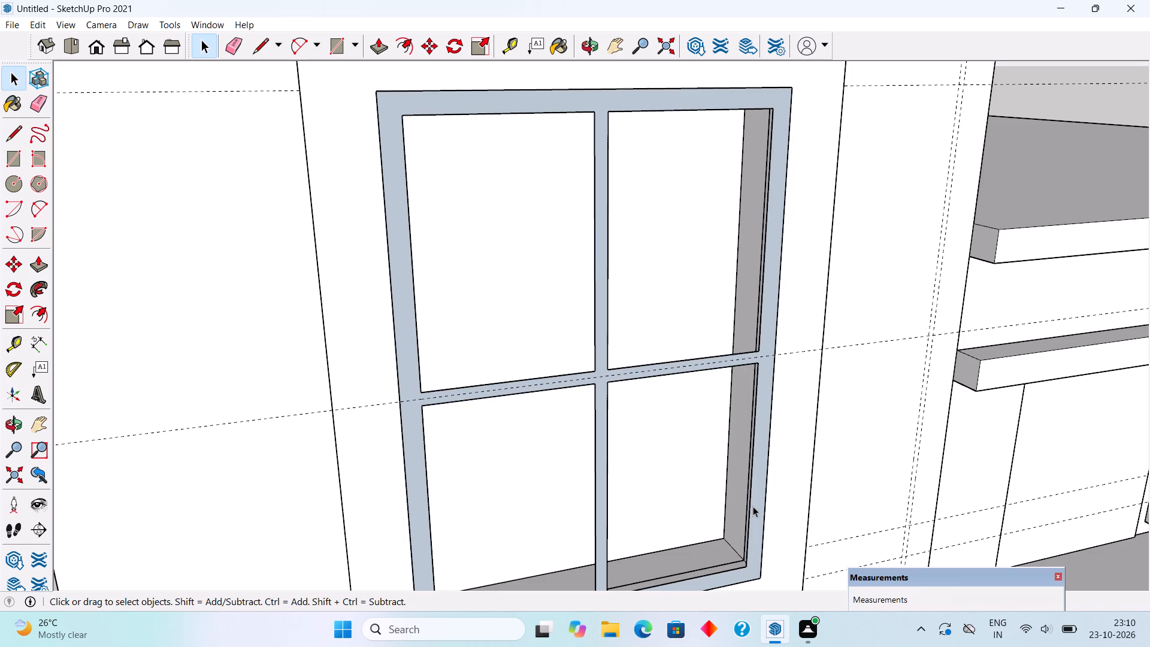
# Push/Pull the four-pane window frame face by 3".
pyautogui.press('p')
pyautogui.click(757, 502)
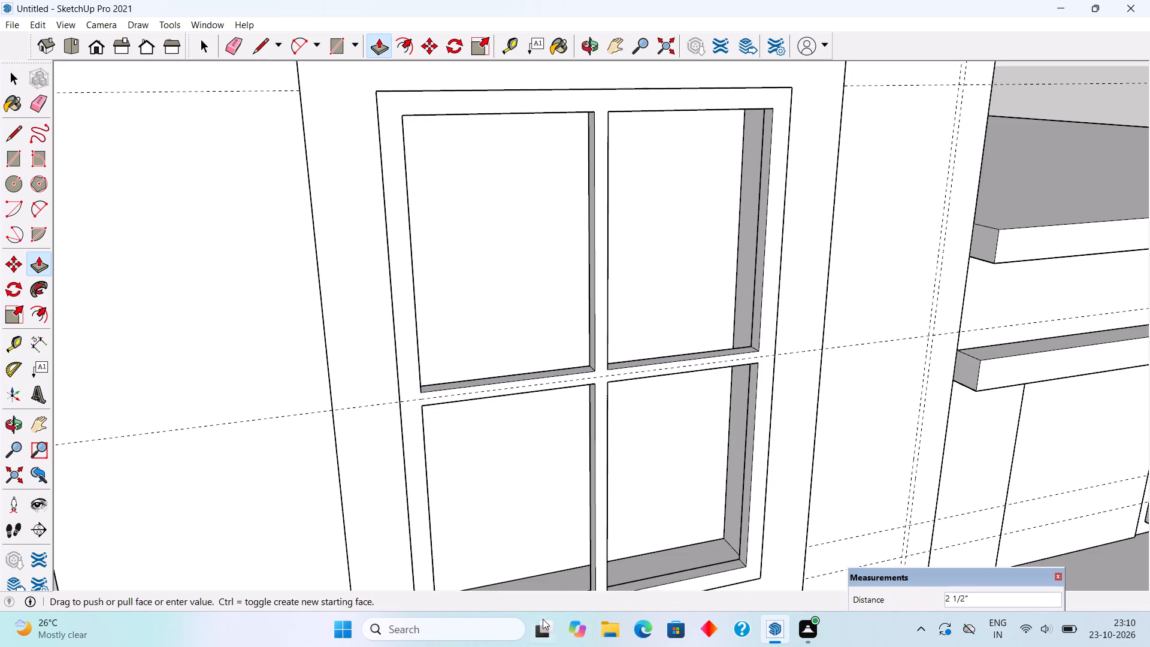
pyautogui.scroll(-4, 649, 396)
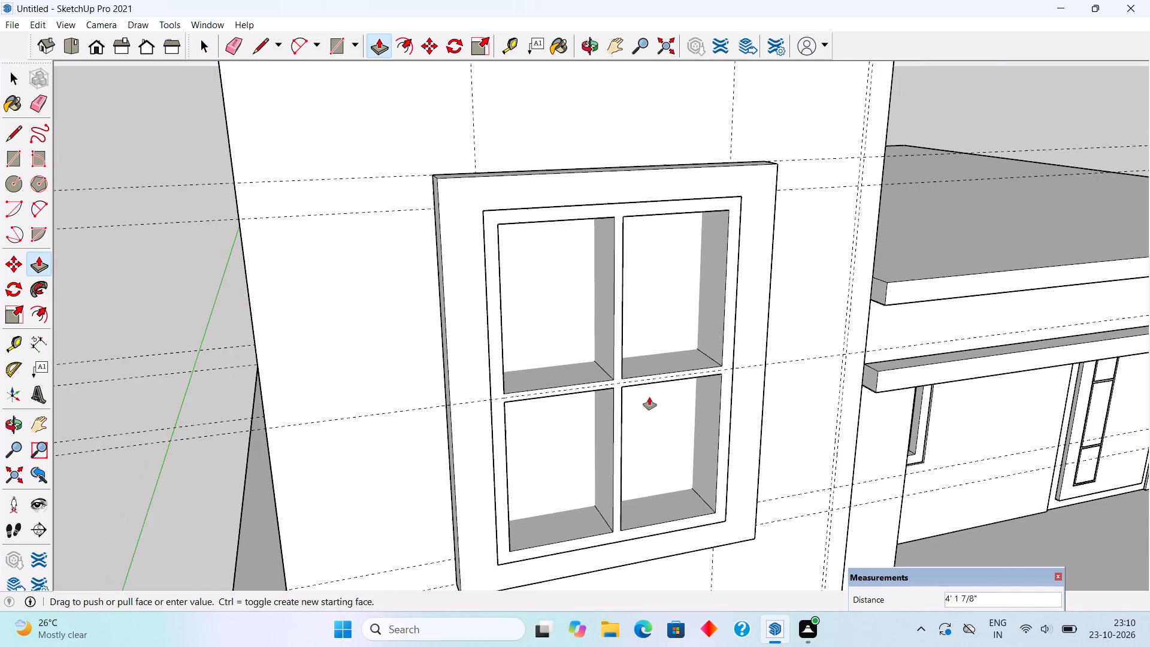
pyautogui.write('3"')
pyautogui.press('Return')
pyautogui.press('space')
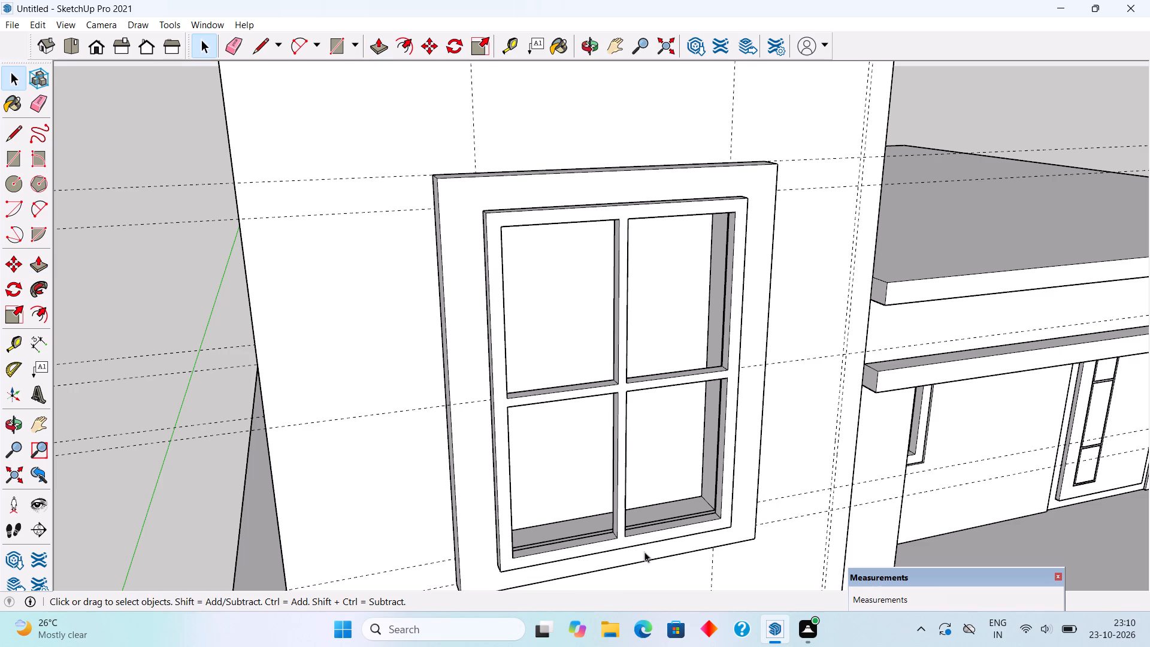
# Make a group of the whole extruded four-pane window frame.
pyautogui.scroll(4, 721, 543)
pyautogui.tripleClick(730, 507)
pyautogui.rightClick(730, 507)
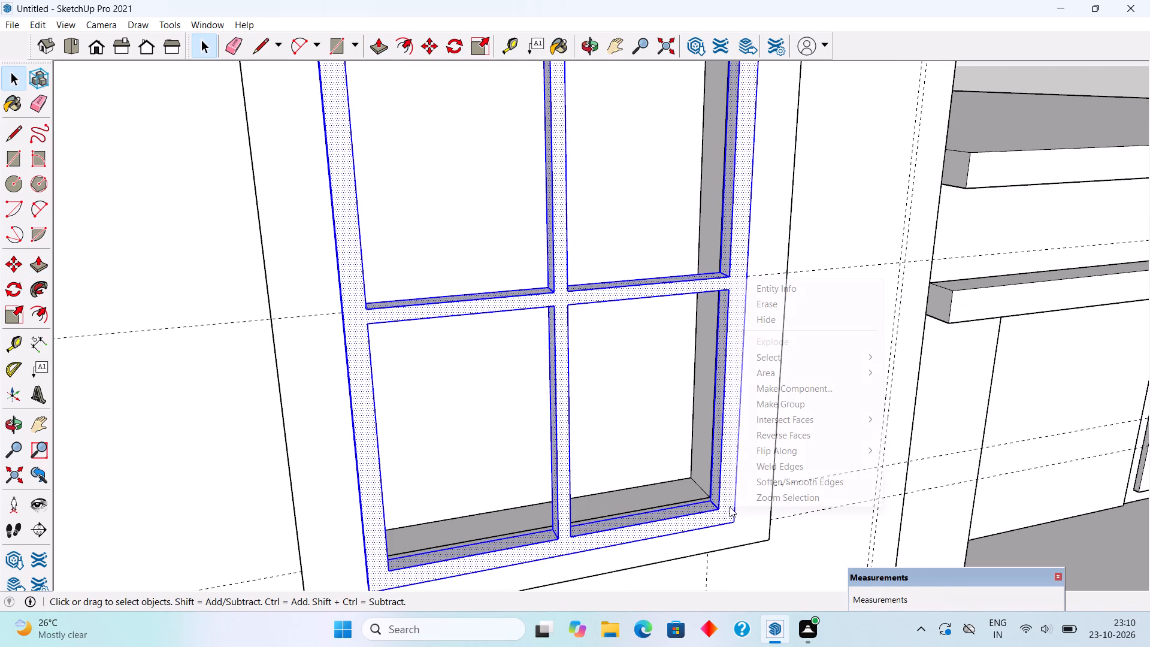
pyautogui.click(769, 405)
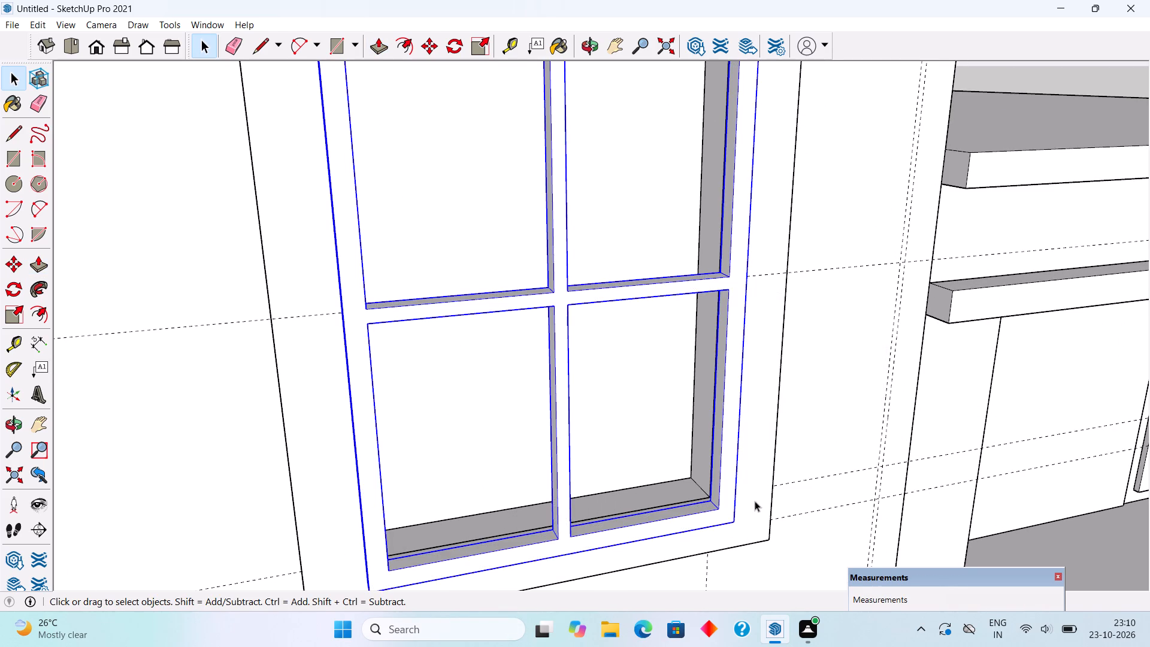
# Move the window frame group back into the wall opening, from its lower-right outer corner to the recess's inner edge.
pyautogui.press('m')
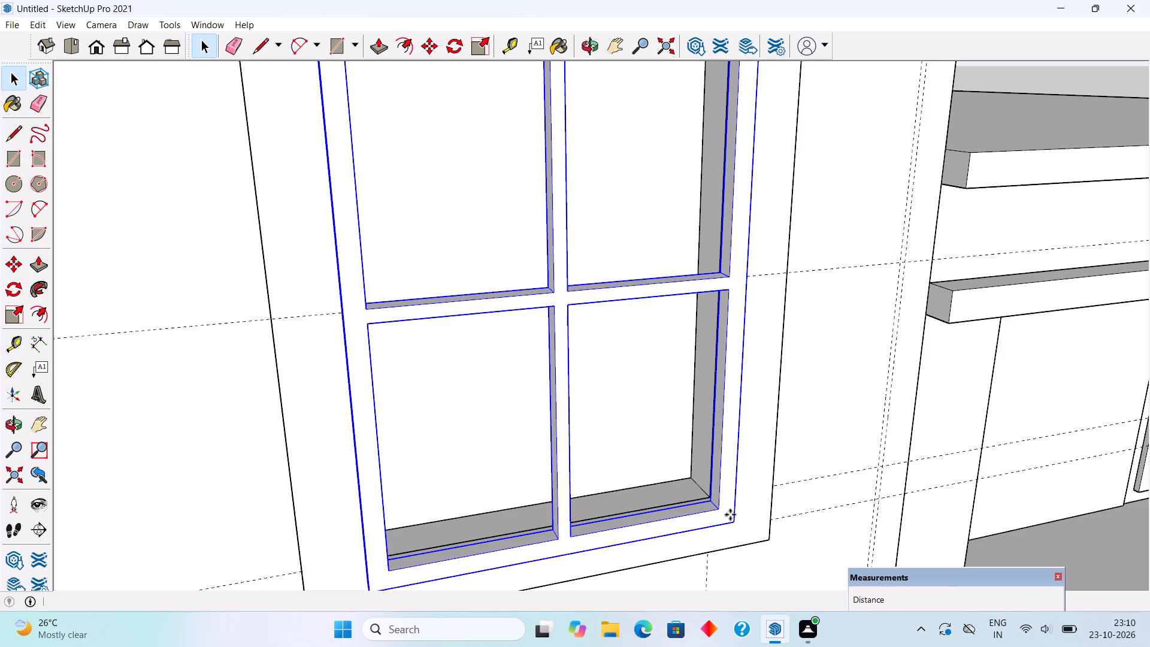
pyautogui.click(736, 523)
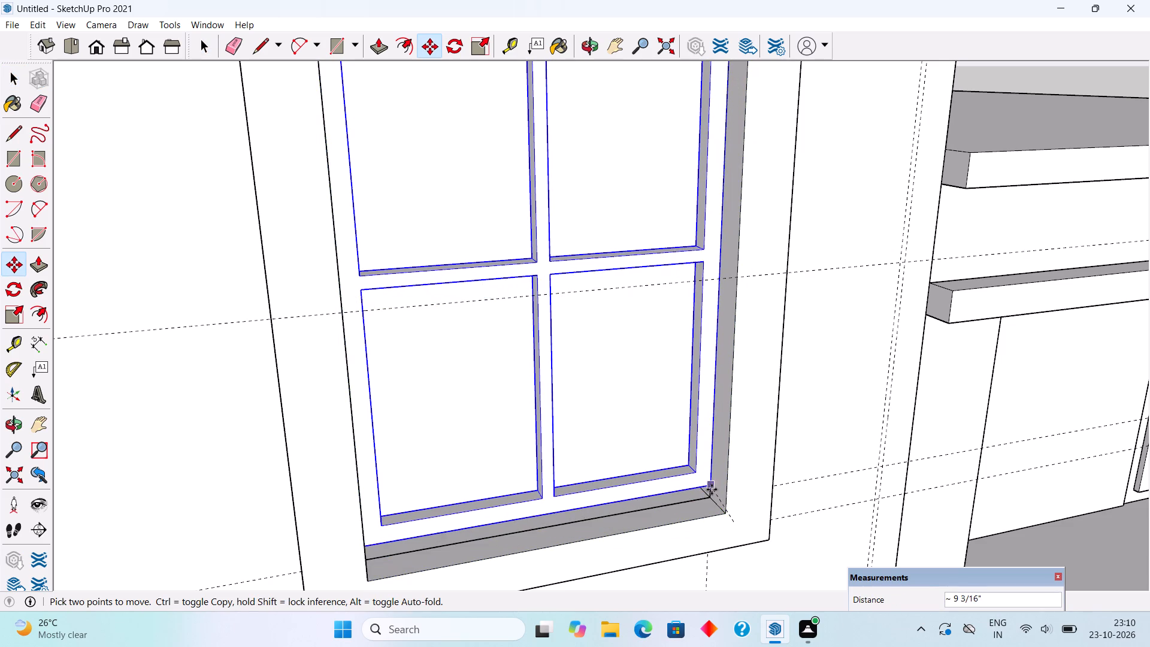
pyautogui.click(712, 491)
pyautogui.press('space')
# Draw a 2' 2" by 3' 2" rectangle in each of the four frame openings as glass panes.
pyautogui.scroll(-6, 704, 494)
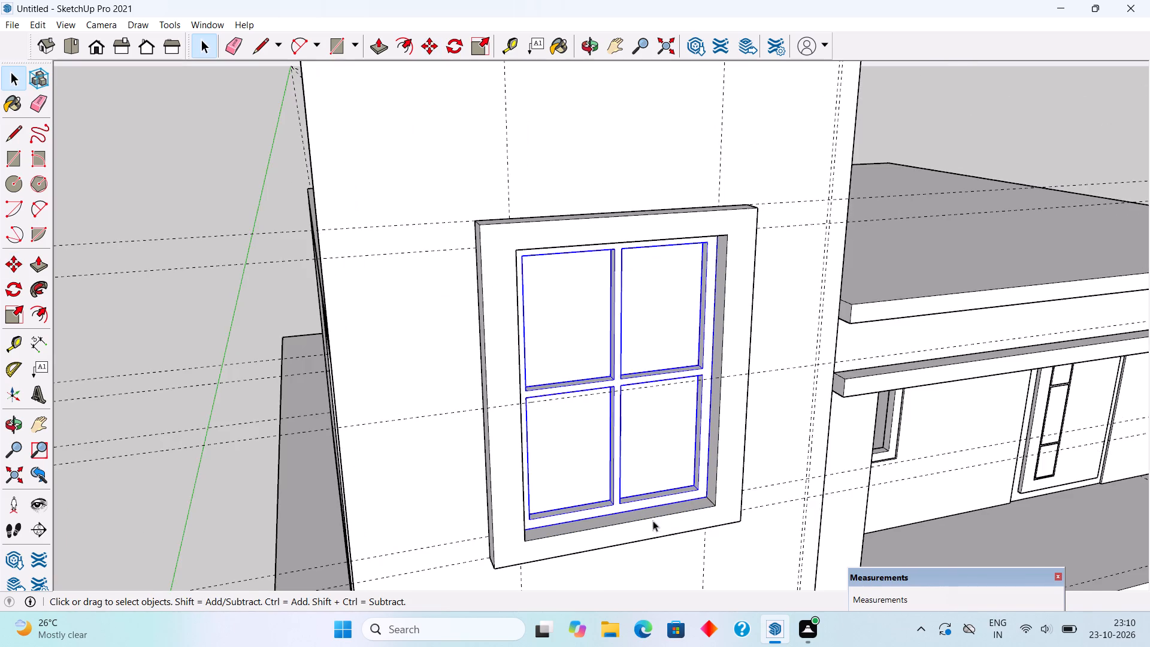
pyautogui.scroll(-4, 597, 492)
pyautogui.moveTo(486, 385); pyautogui.dragTo(412, 296, button='middle')
pyautogui.scroll(3, 495, 249)
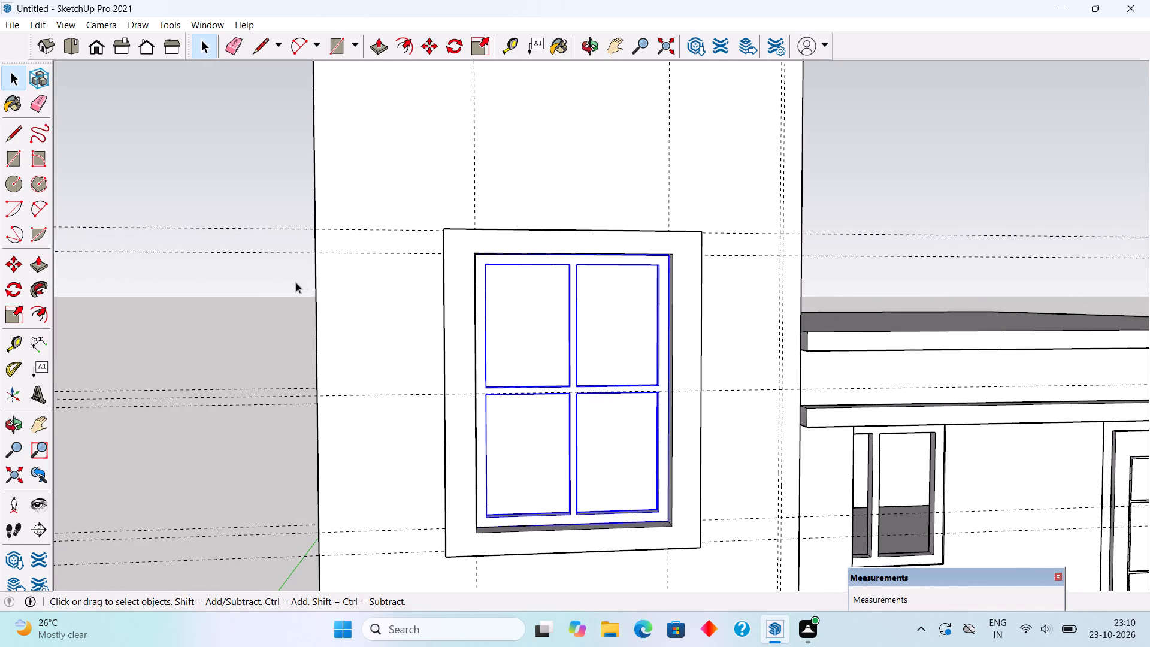
pyautogui.click(296, 282)
pyautogui.press('r')
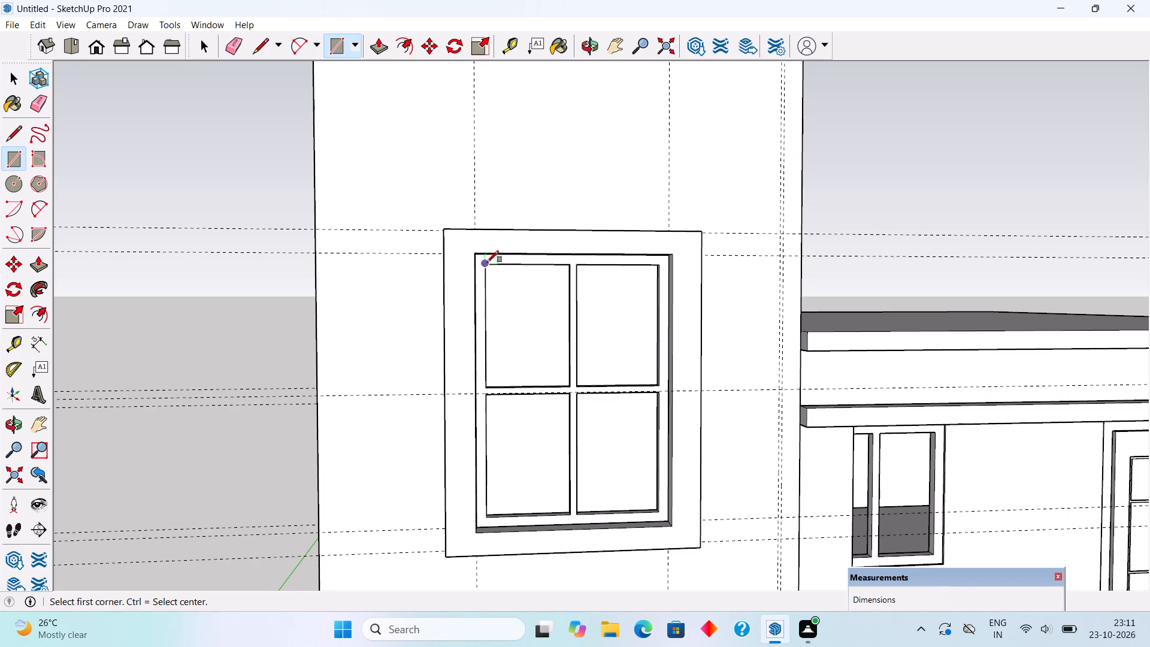
pyautogui.click(489, 264)
pyautogui.click(565, 385)
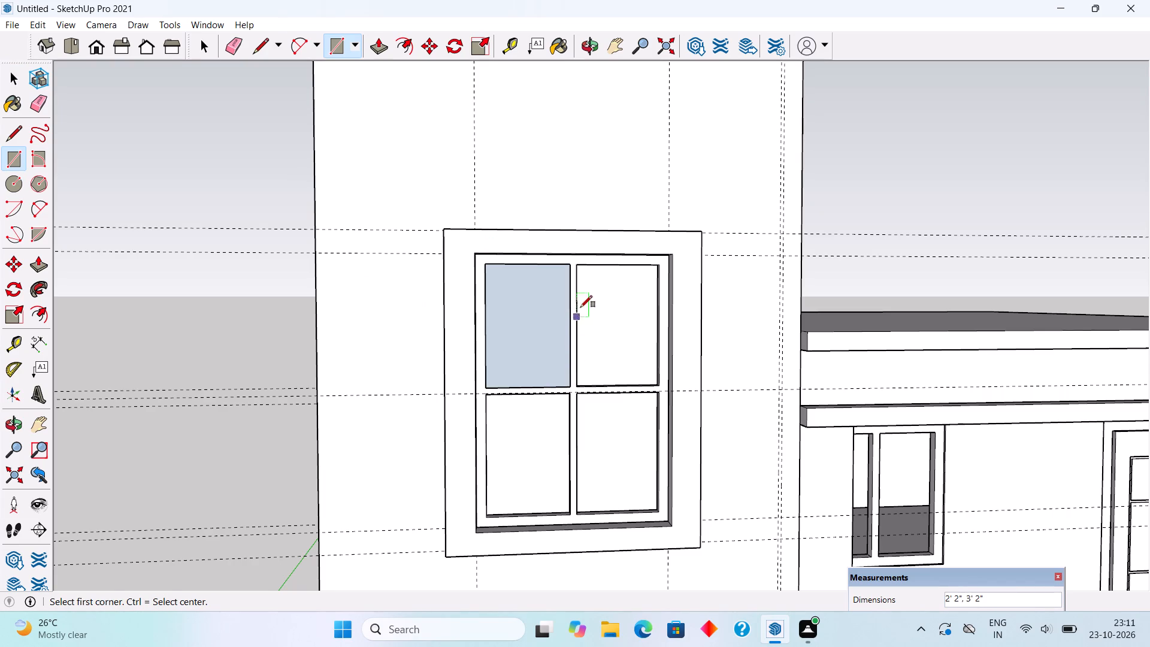
pyautogui.click(581, 264)
pyautogui.click(659, 381)
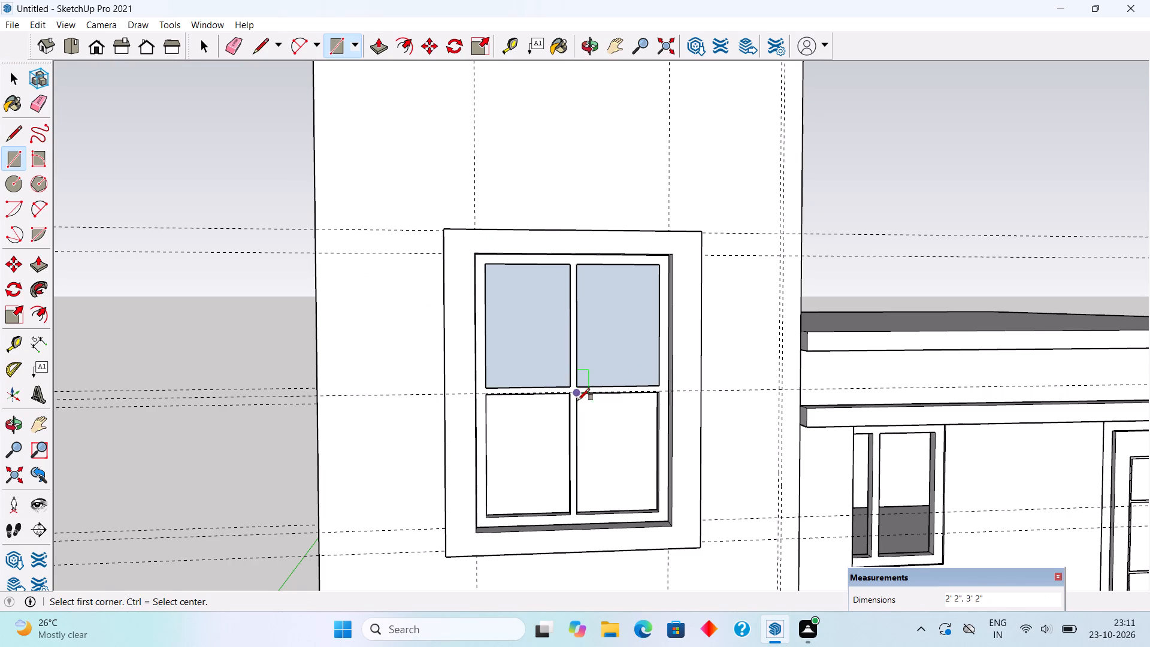
pyautogui.click(582, 391)
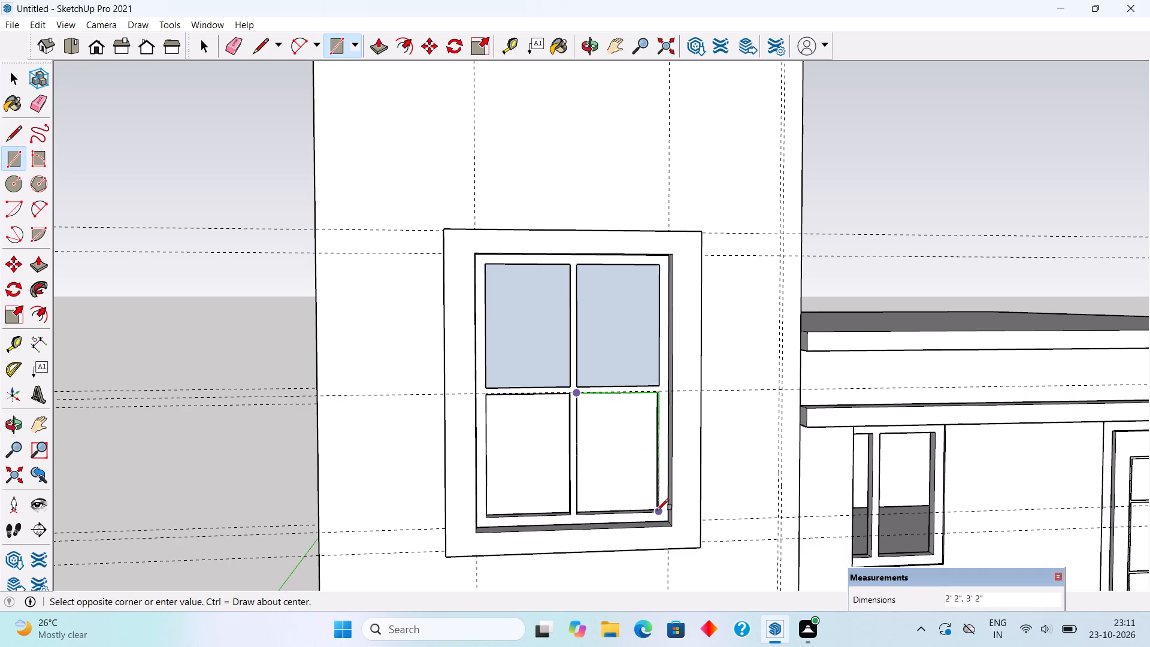
pyautogui.click(657, 510)
pyautogui.click(484, 396)
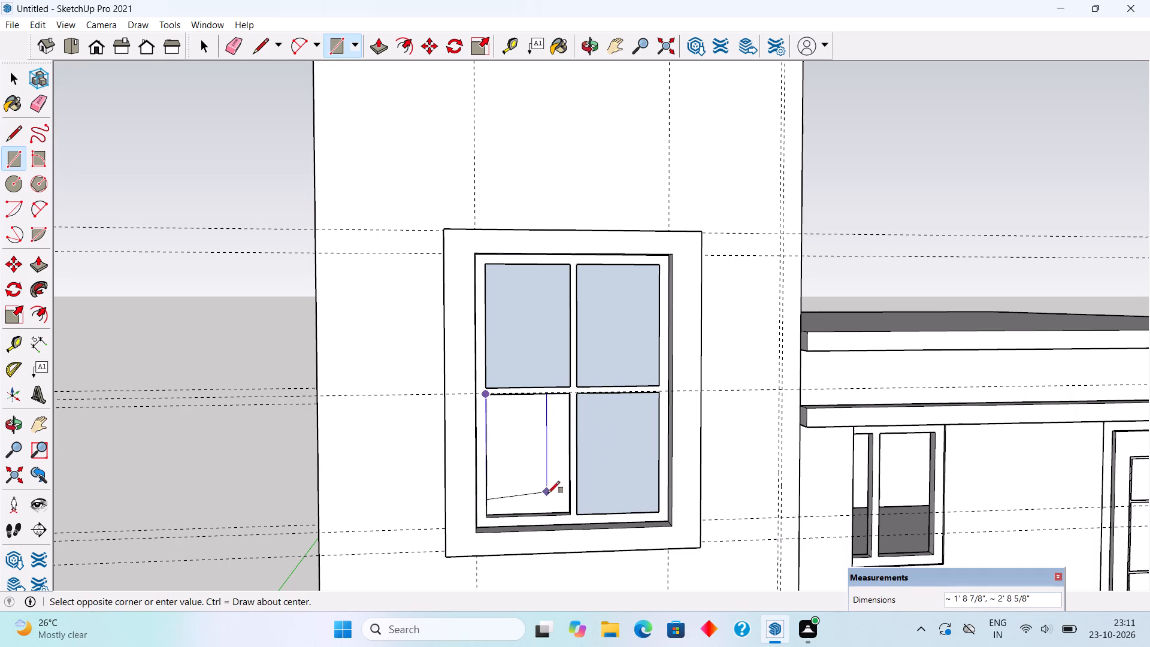
pyautogui.click(567, 514)
pyautogui.press('space')
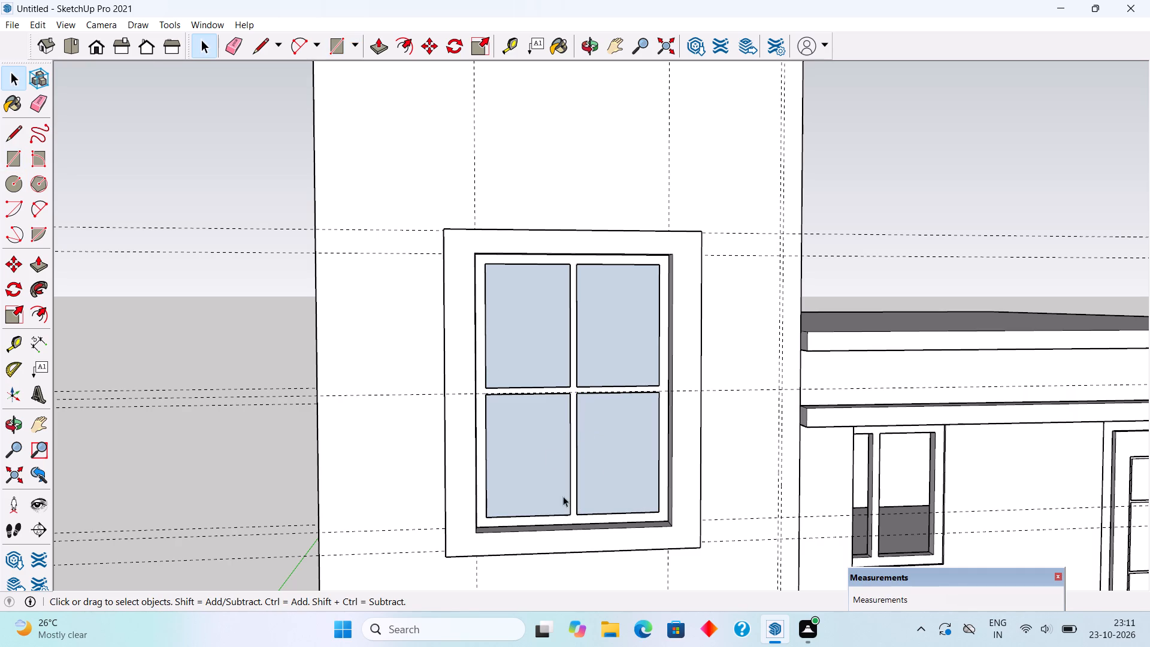
# Make each of the four glass panes in the tall wall's window its own separate group.
pyautogui.tripleClick(531, 363)
pyautogui.rightClick(531, 363)
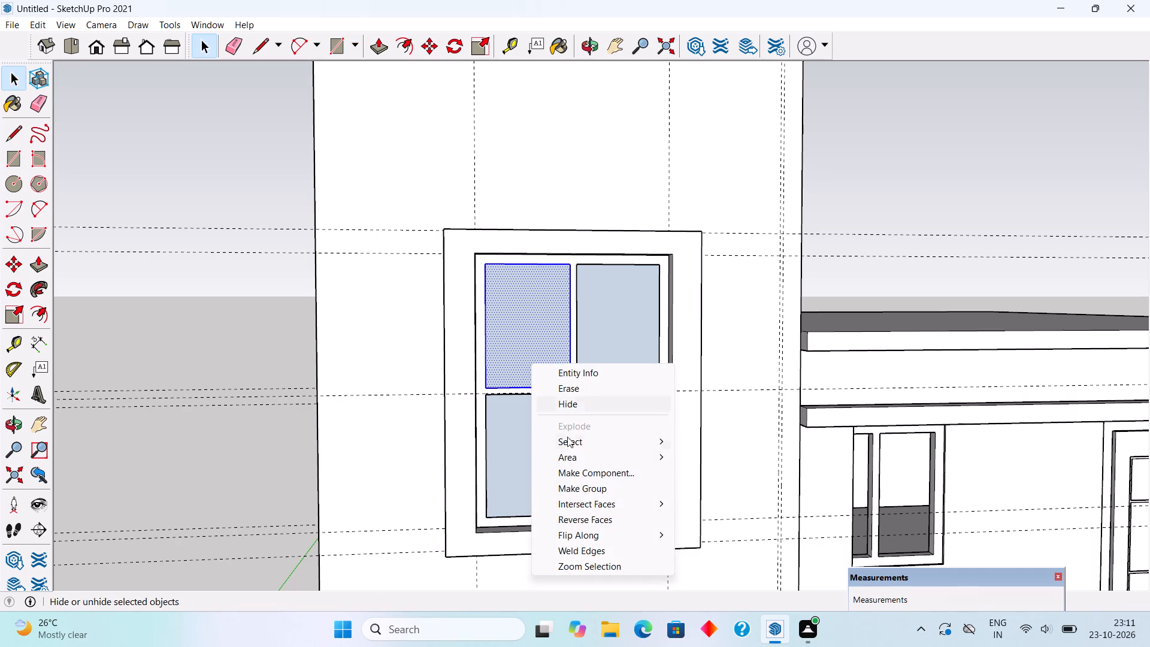
pyautogui.click(585, 483)
pyautogui.tripleClick(591, 359)
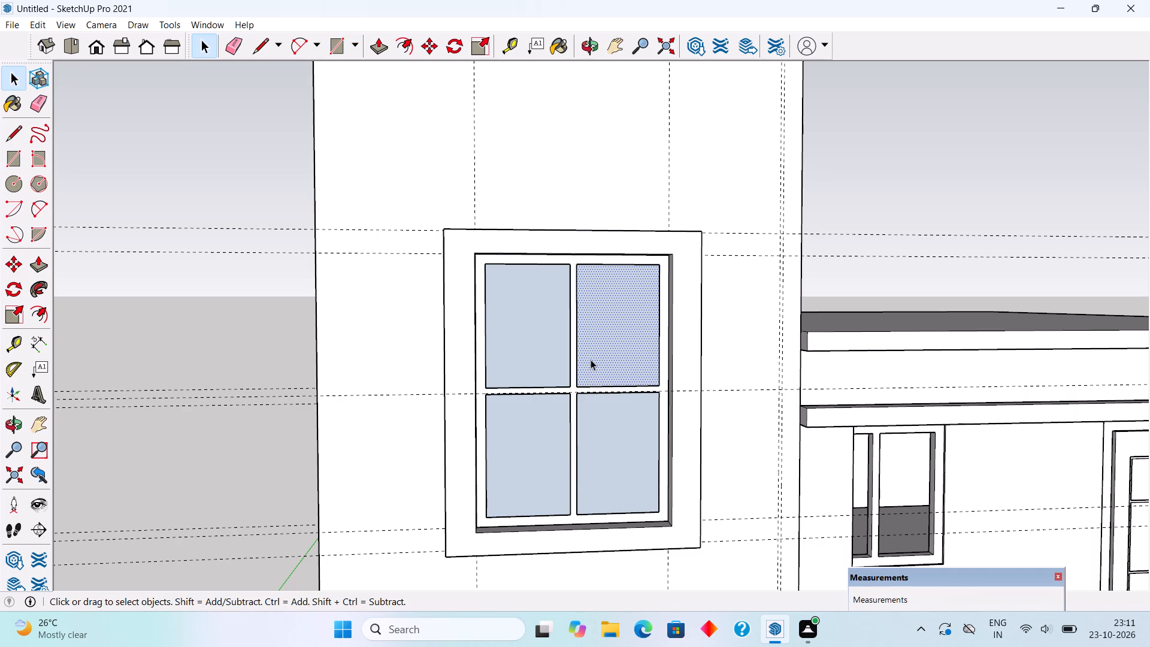
pyautogui.rightClick(591, 359)
pyautogui.click(639, 481)
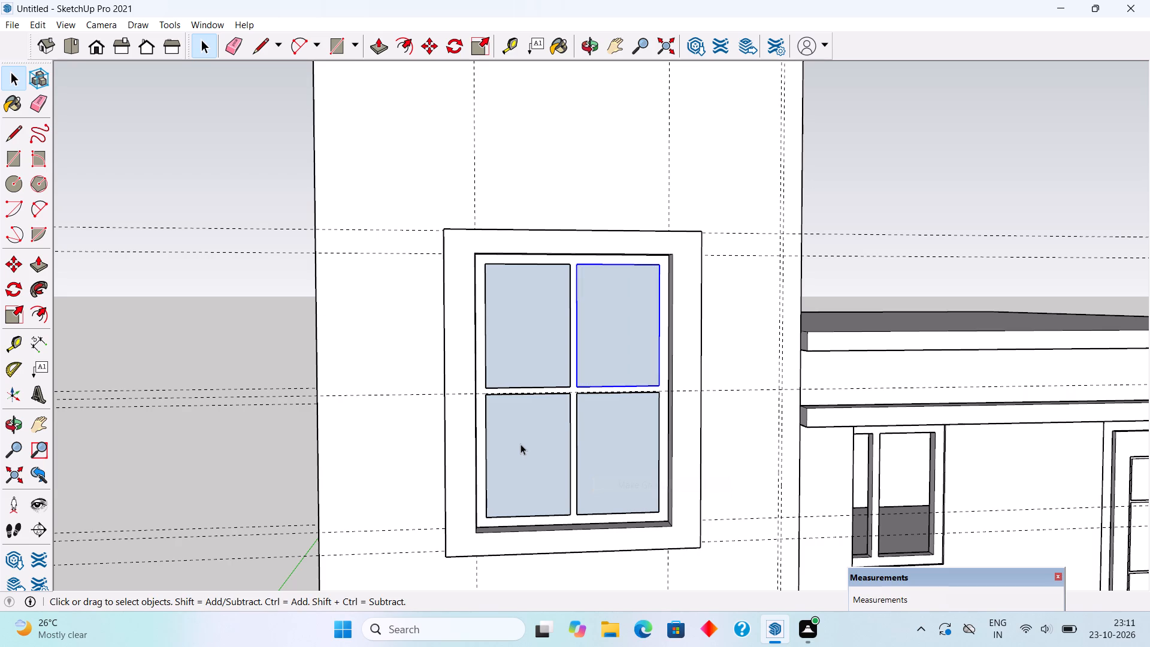
pyautogui.tripleClick(520, 444)
pyautogui.rightClick(520, 444)
pyautogui.click(566, 349)
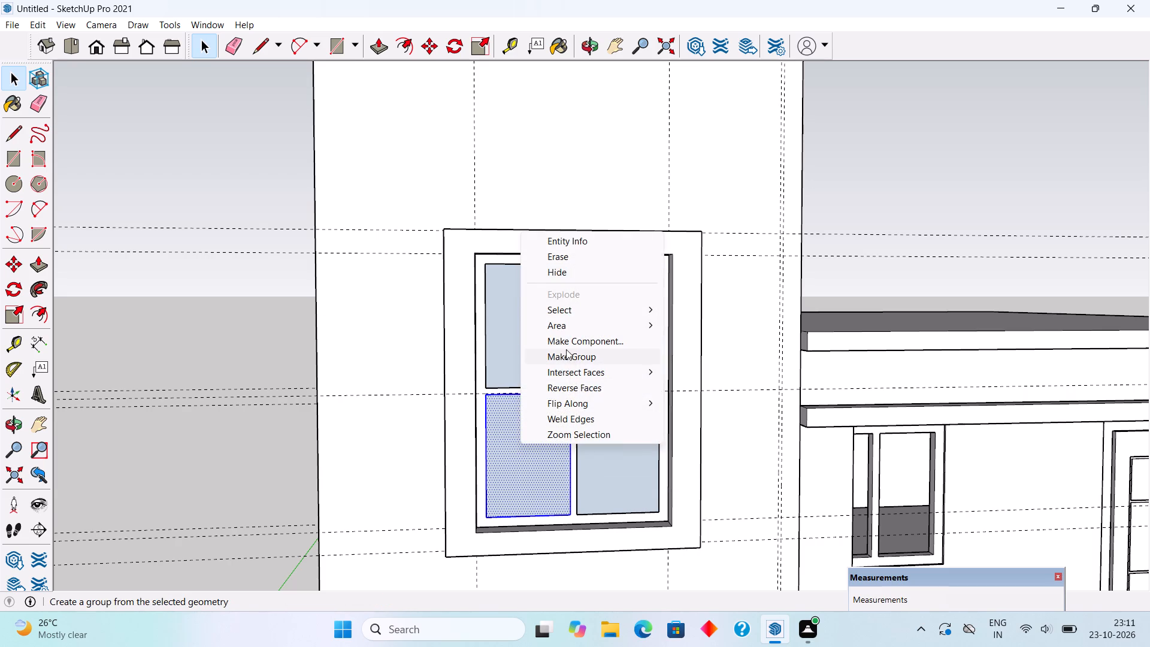
pyautogui.doubleClick(603, 443)
pyautogui.click(603, 443)
pyautogui.rightClick(603, 443)
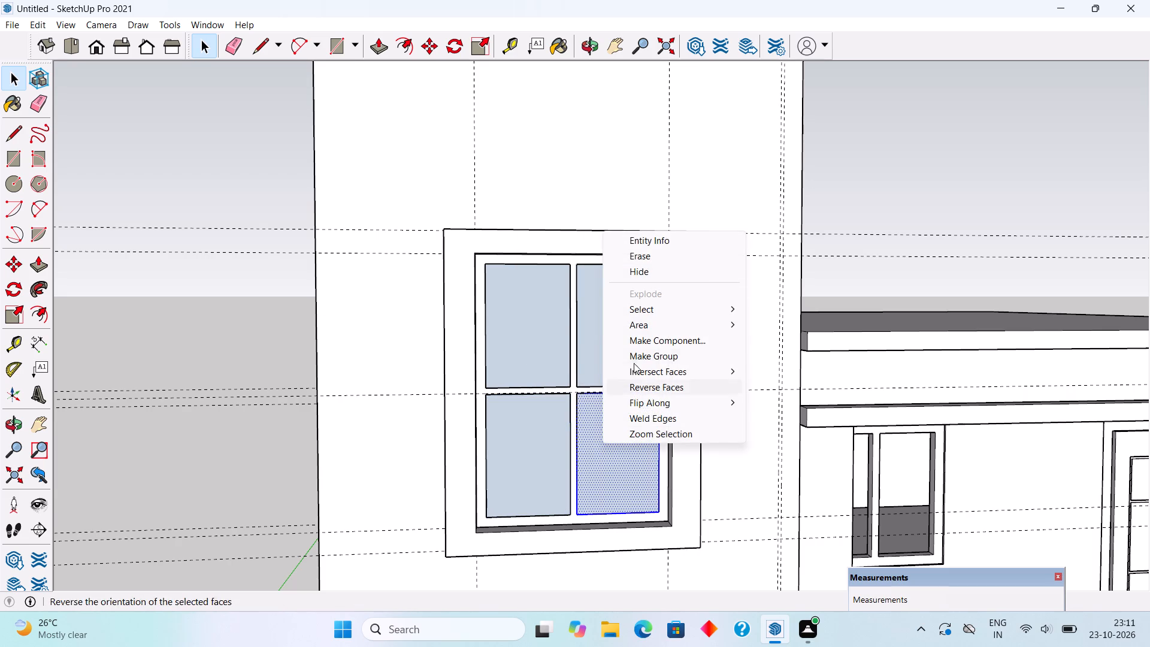
pyautogui.click(636, 357)
pyautogui.click(244, 308)
# Examine the tall wall's glazed window and the whole building front, including the roof slab, smaller window, door and plinth.
pyautogui.moveTo(527, 336); pyautogui.dragTo(530, 368, button='middle')
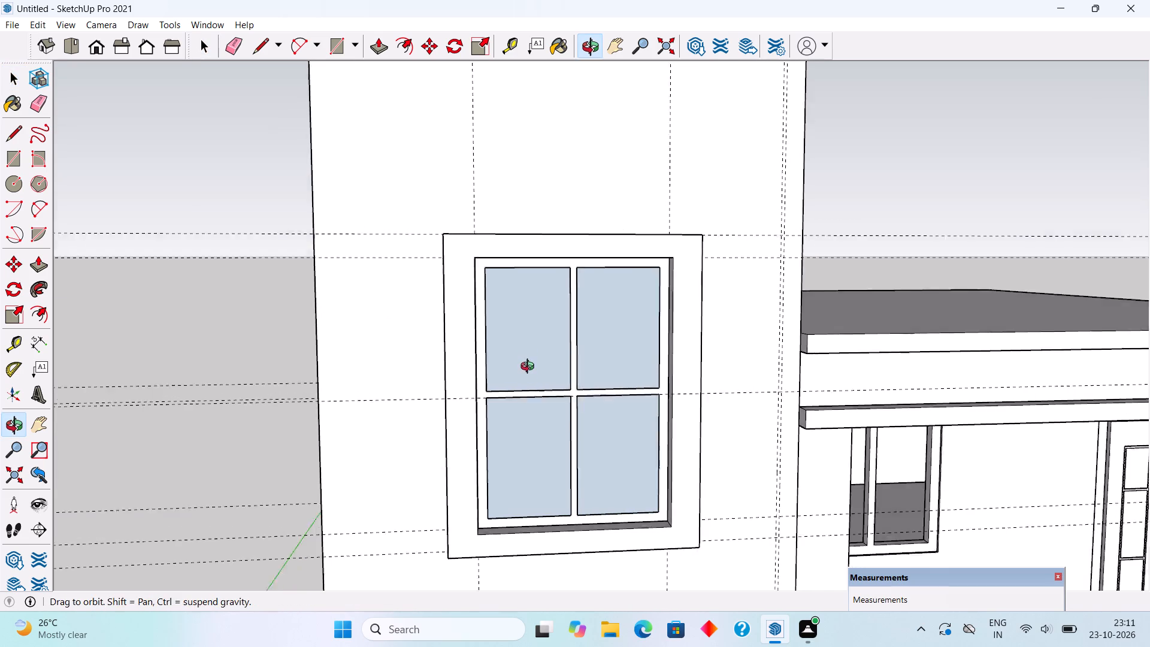
pyautogui.moveTo(530, 368); pyautogui.dragTo(530, 394, button='middle')
pyautogui.scroll(-4, 530, 394)
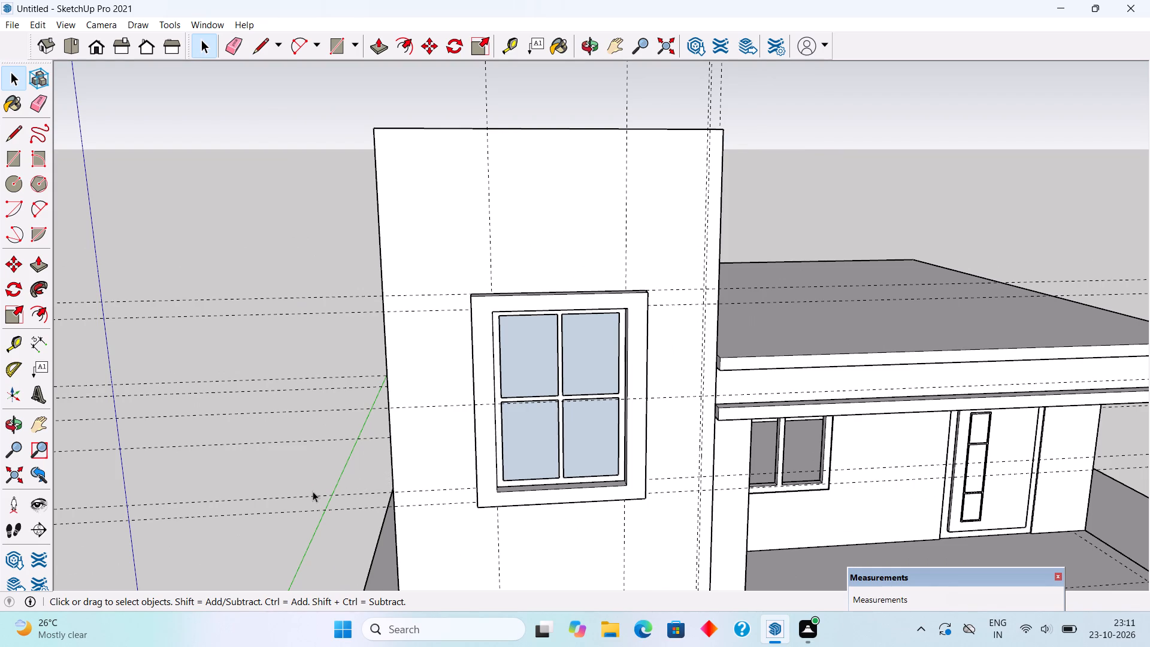
pyautogui.scroll(4, 688, 319)
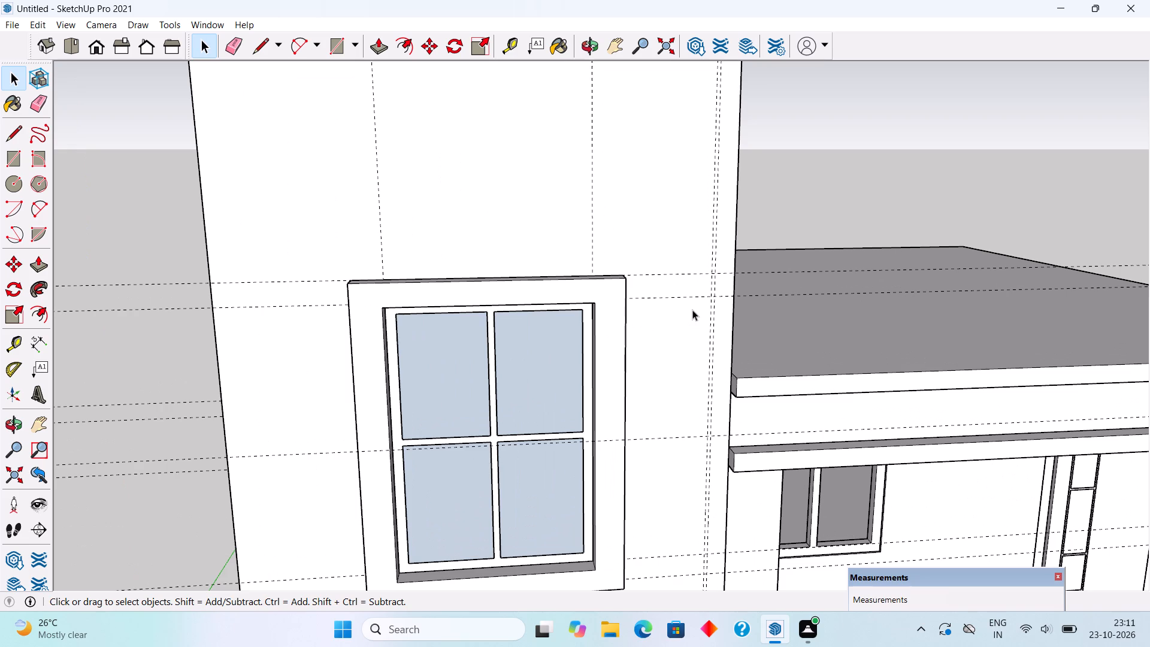
pyautogui.scroll(-4, 557, 271)
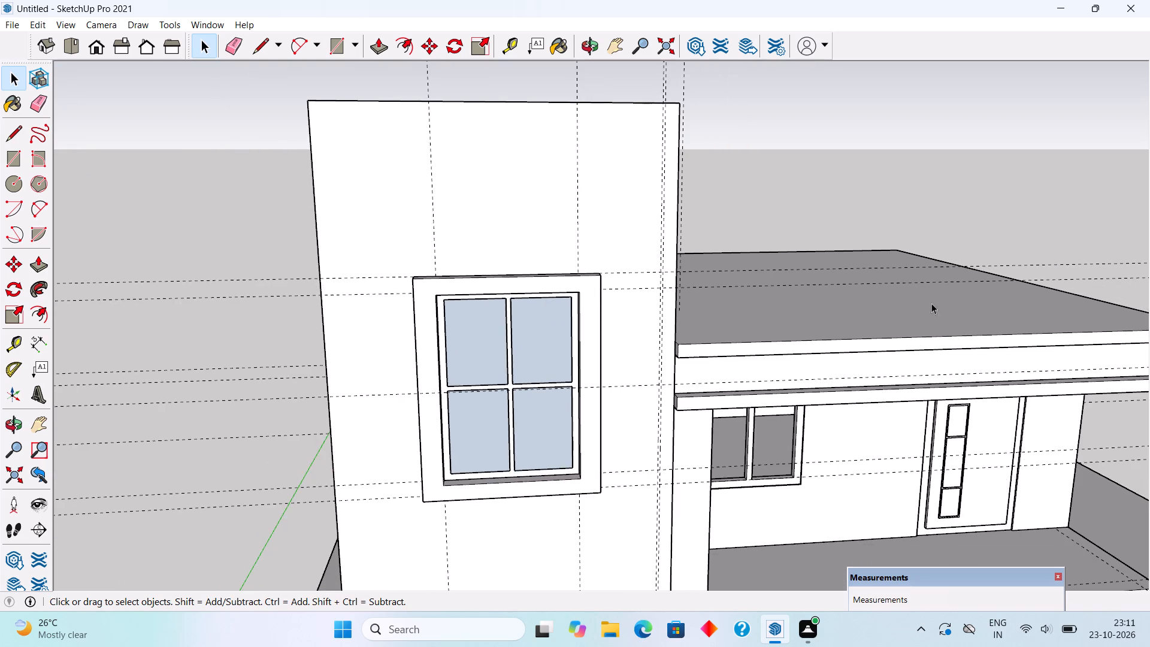
pyautogui.moveTo(647, 211); pyautogui.dragTo(538, 172, button='middle')
pyautogui.scroll(-2, 535, 172)
pyautogui.scroll(-5, 450, 185)
pyautogui.moveTo(791, 287); pyautogui.dragTo(845, 294, button='middle')
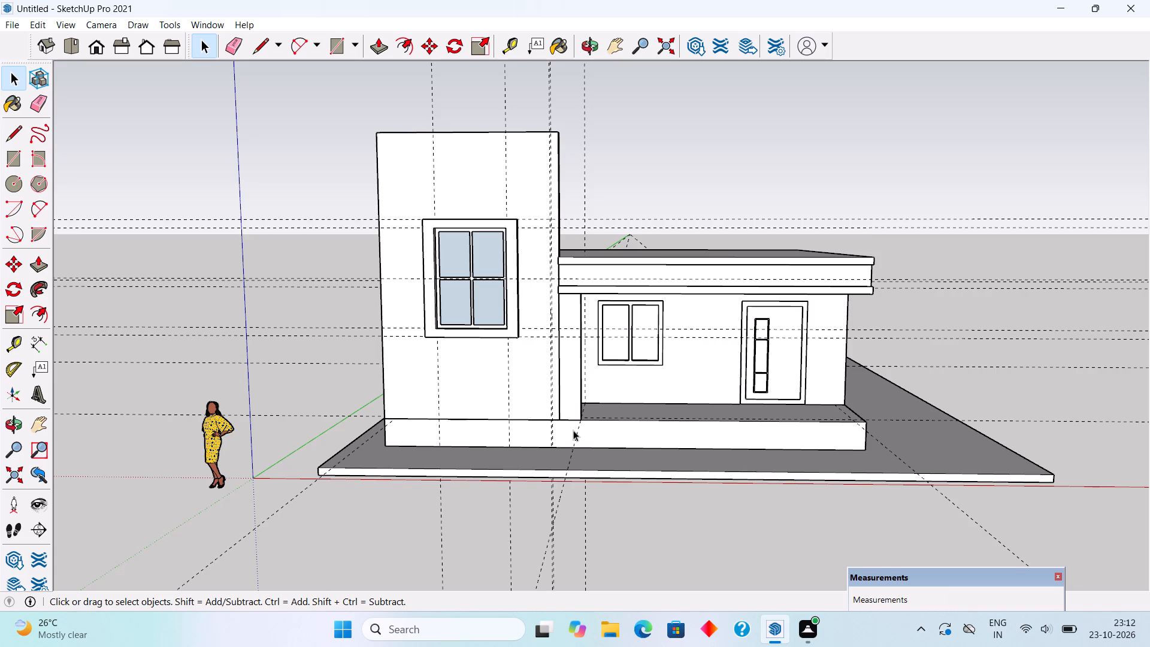
pyautogui.scroll(5, 531, 265)
pyautogui.scroll(3, 606, 344)
pyautogui.scroll(6, 541, 368)
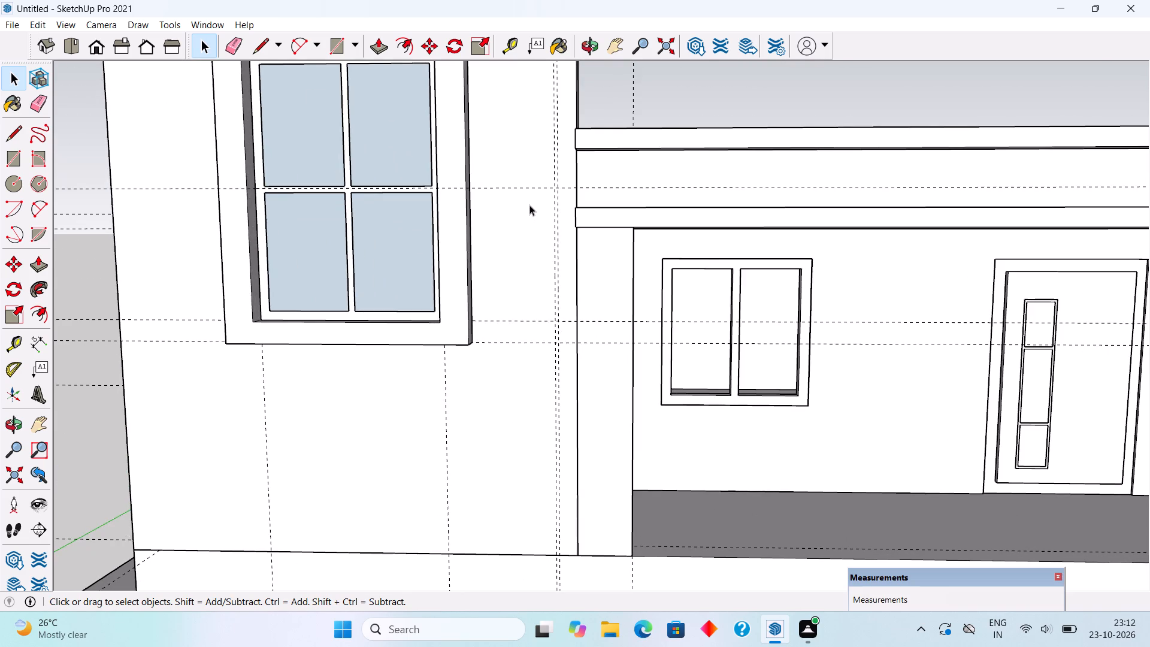
pyautogui.scroll(-3, 529, 205)
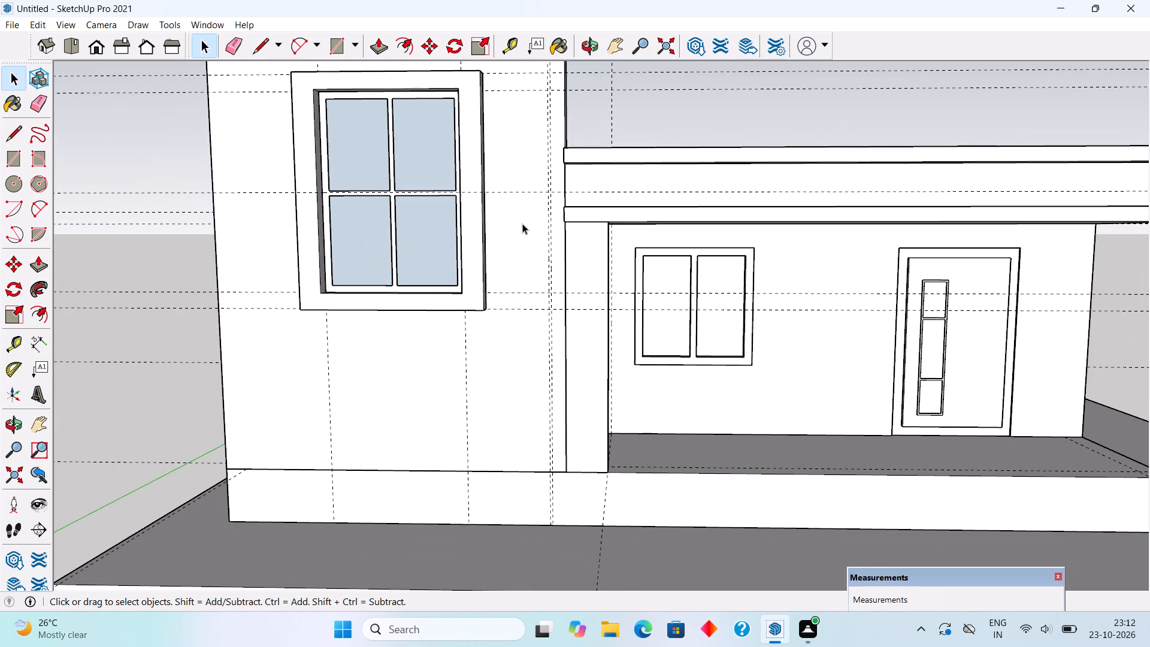
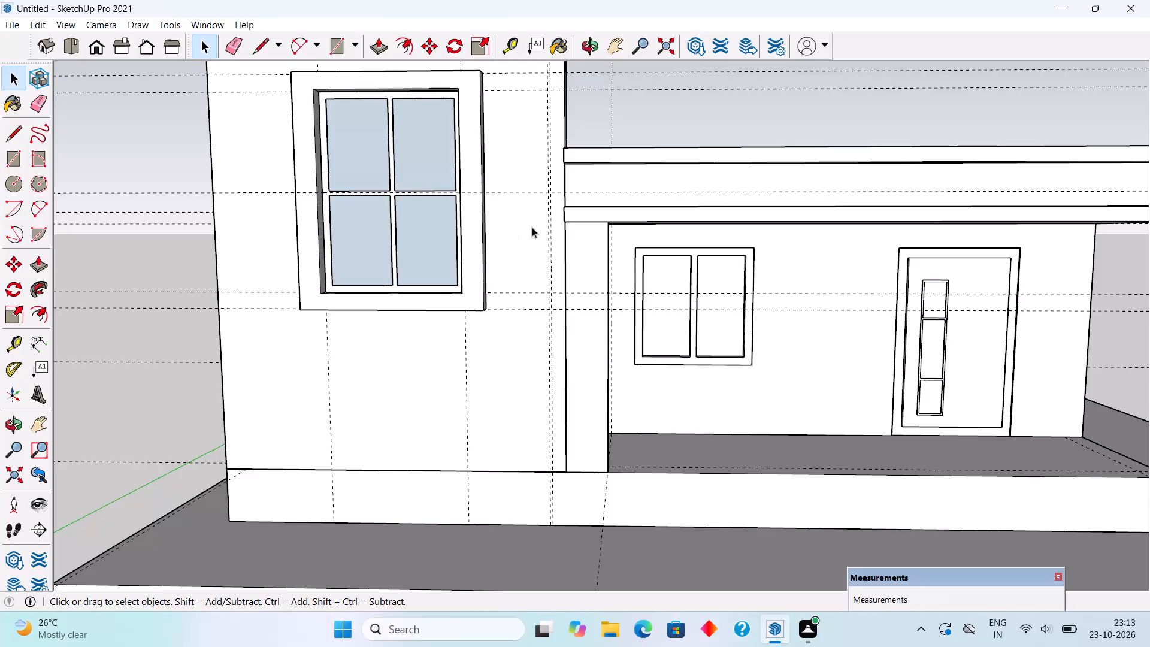
# Place a horizontal guide at mid-height of the recessed band on the roof slab's front, measured from the band's upper edge.
pyautogui.scroll(-3, 521, 229)
pyautogui.scroll(-6, 353, 226)
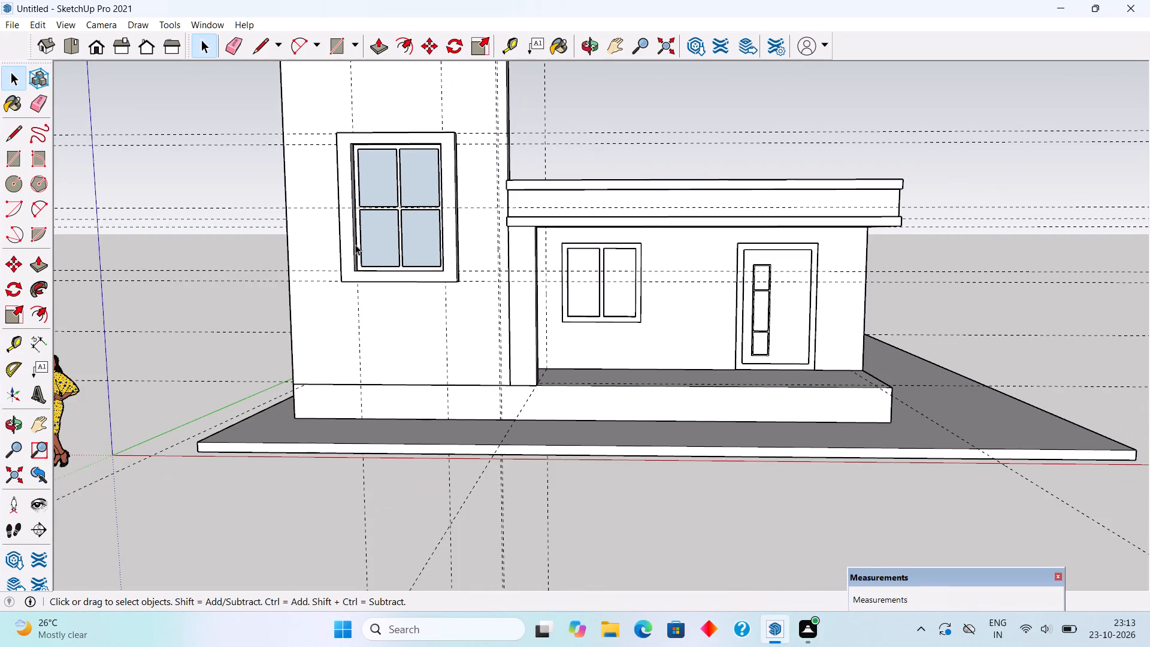
pyautogui.scroll(-2, 311, 226)
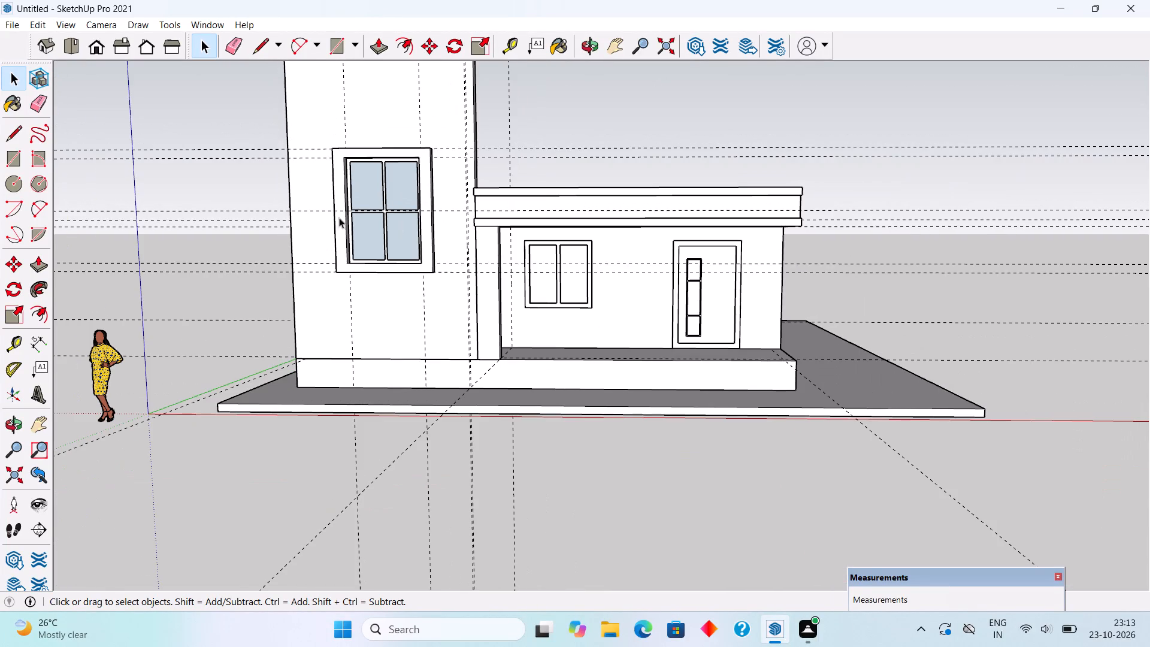
pyautogui.scroll(8, 601, 193)
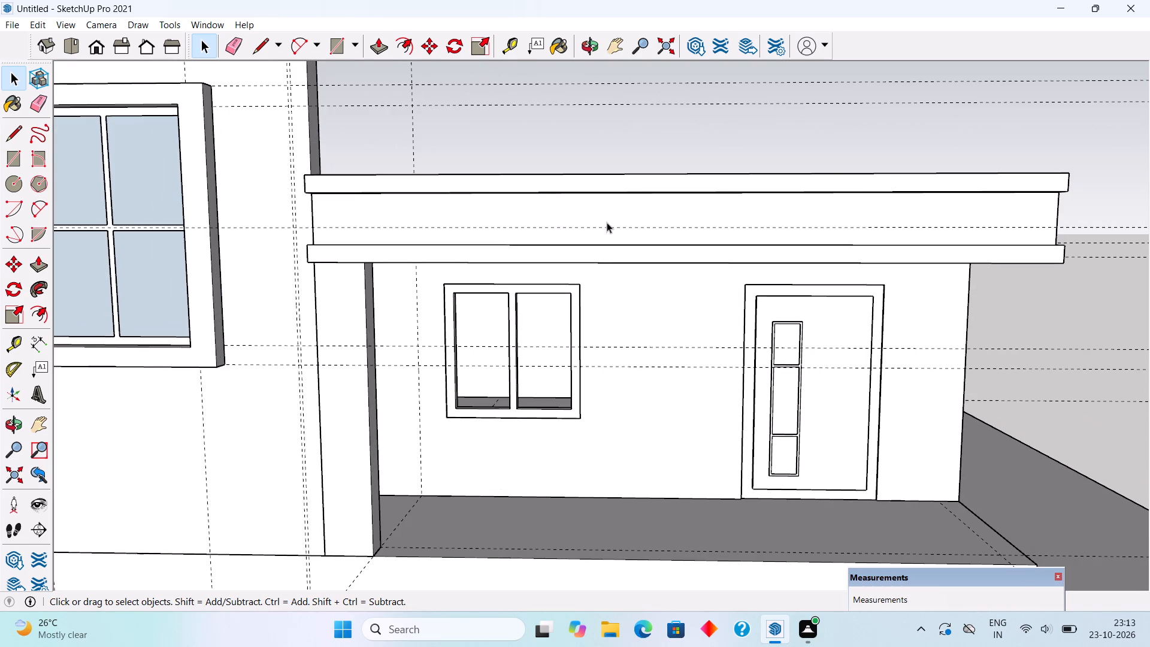
pyautogui.moveTo(549, 222); pyautogui.dragTo(653, 267, button='middle')
pyautogui.scroll(4, 402, 237)
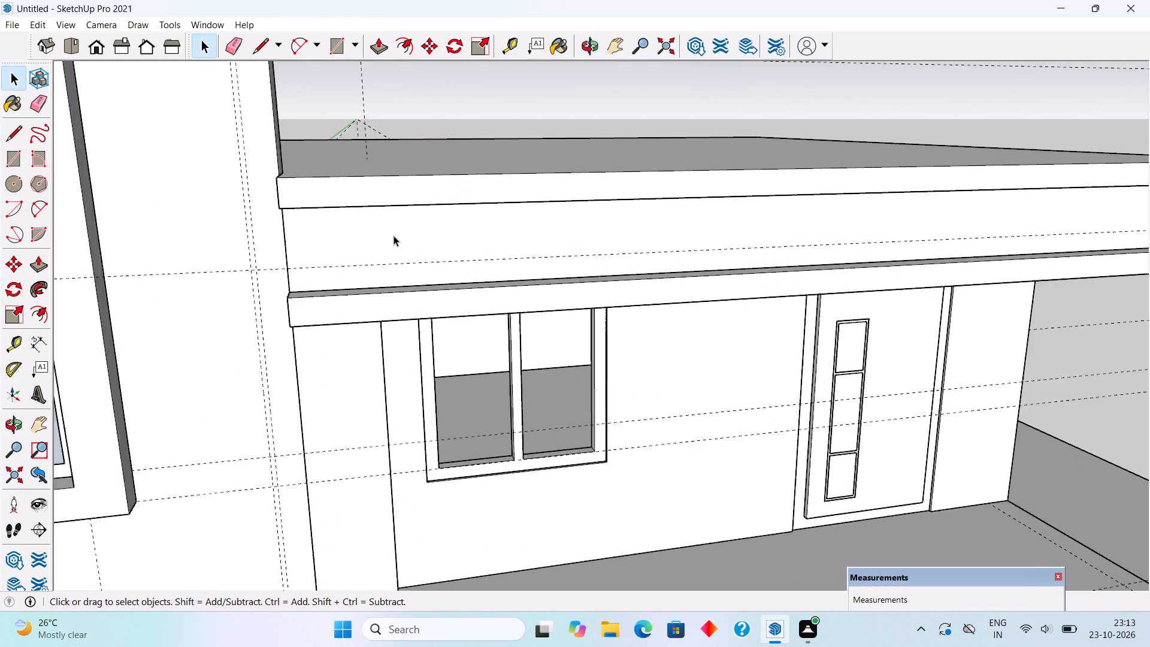
pyautogui.scroll(1, 394, 235)
pyautogui.moveTo(386, 214); pyautogui.dragTo(380, 170, button='middle')
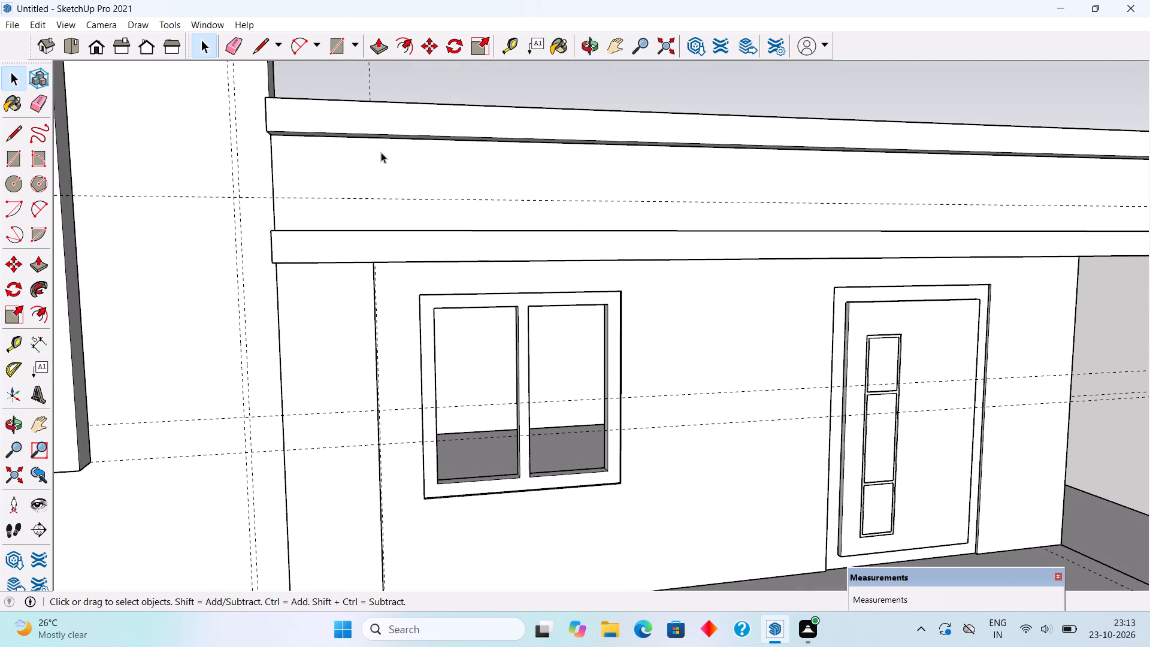
pyautogui.press('t')
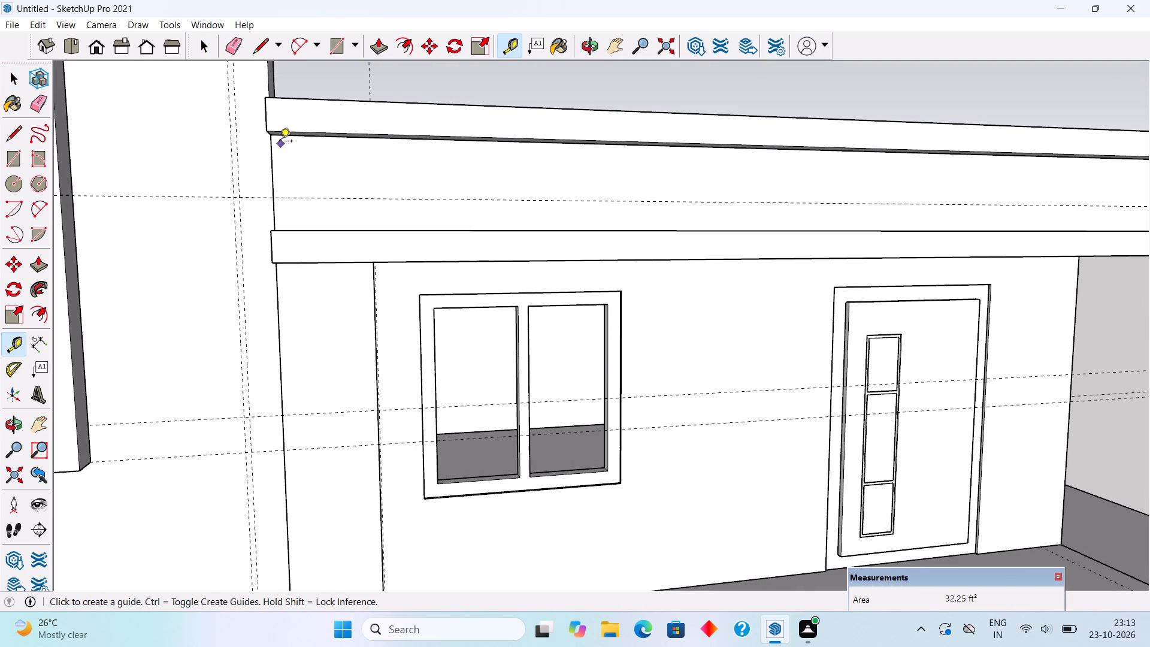
pyautogui.scroll(5, 282, 138)
pyautogui.click(282, 138)
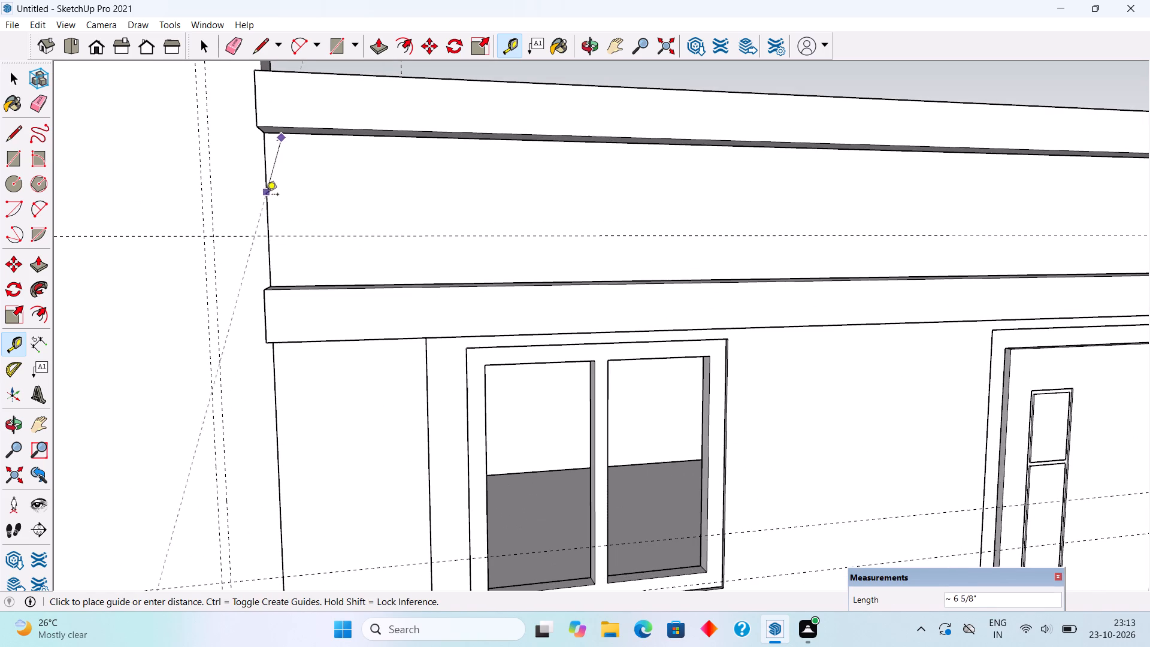
pyautogui.press('t')
pyautogui.scroll(4, 274, 166)
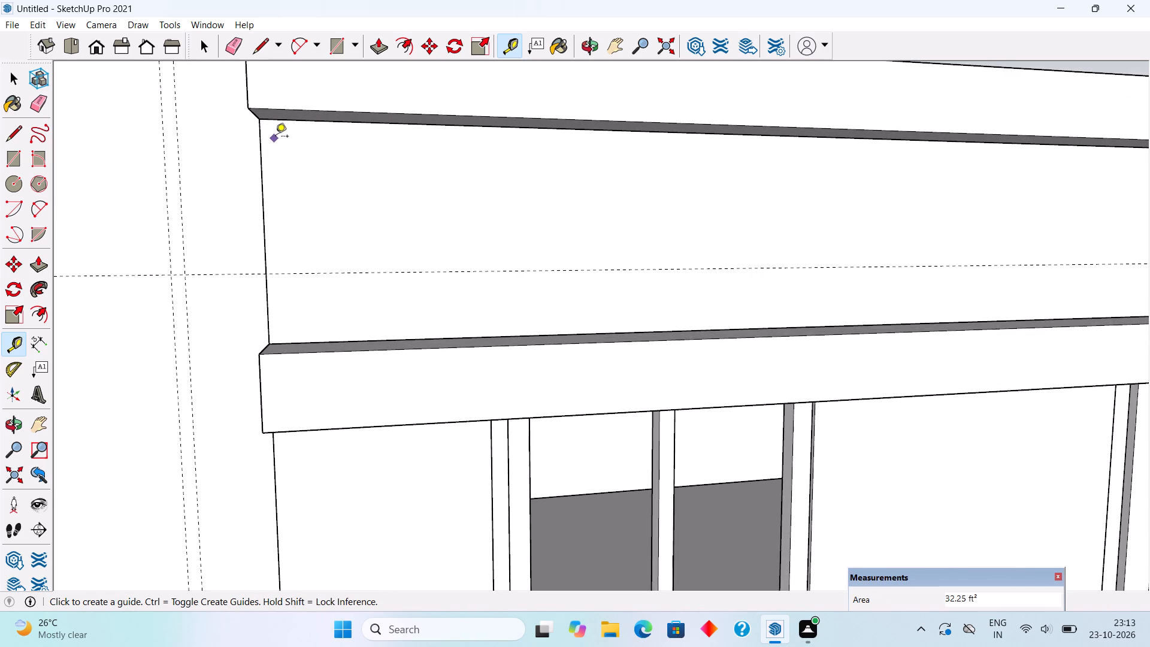
pyautogui.scroll(2, 279, 127)
pyautogui.click(283, 120)
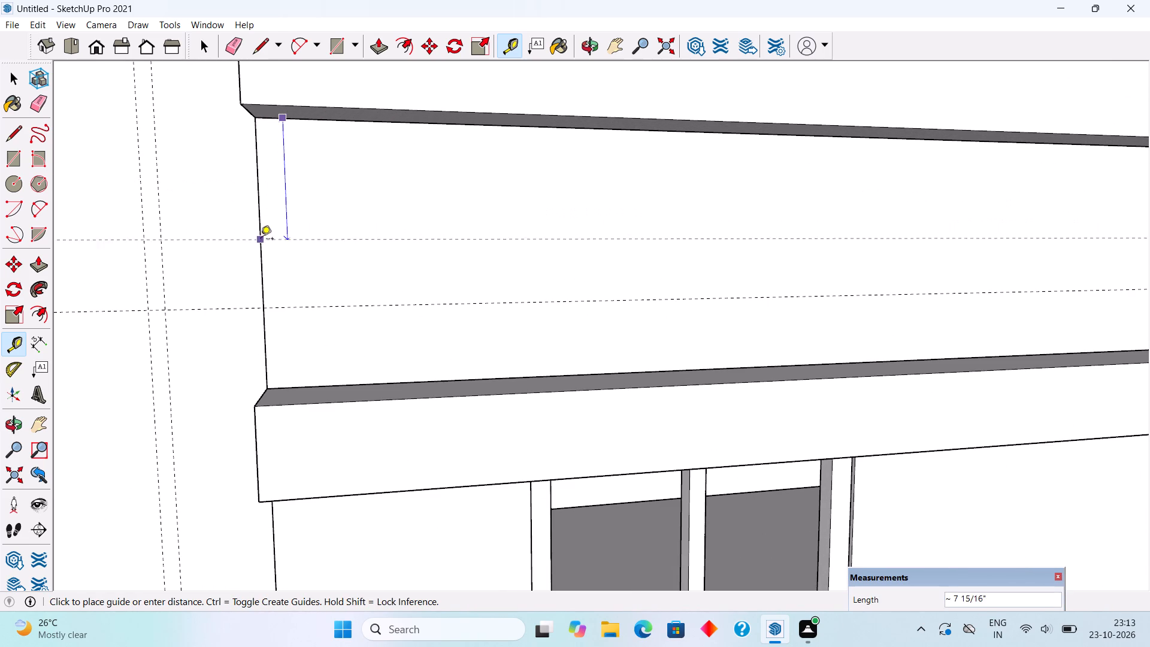
pyautogui.click(259, 258)
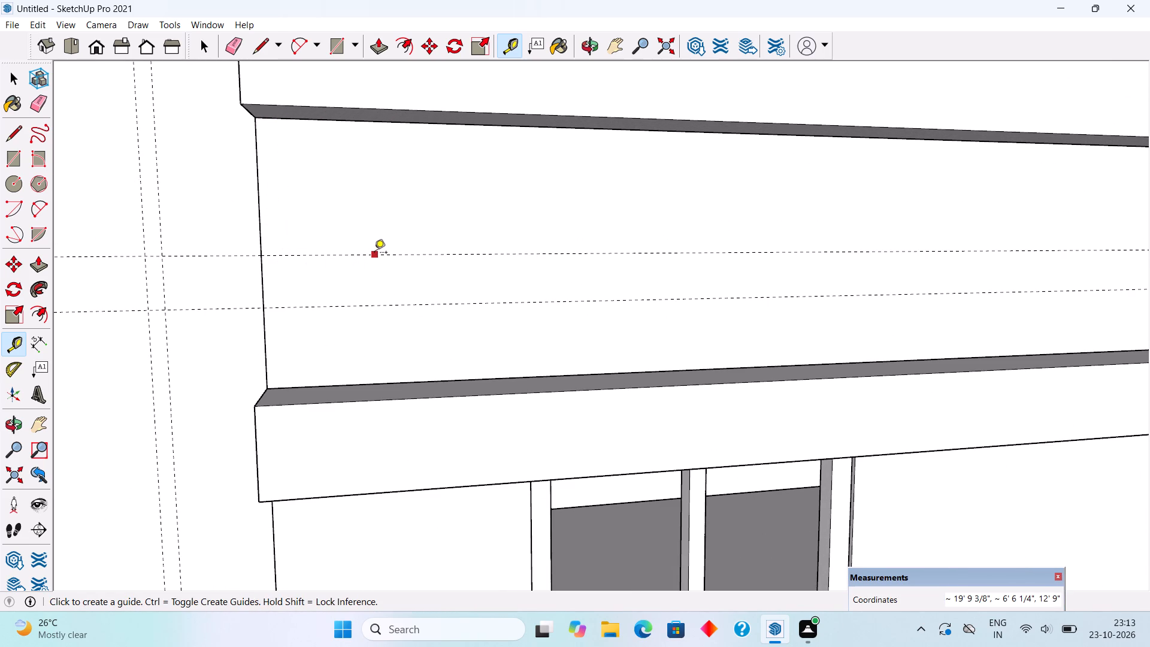
# Add two parallel guides on the roof band, 3" above and 3" below the mid-height guide.
pyautogui.click(374, 253)
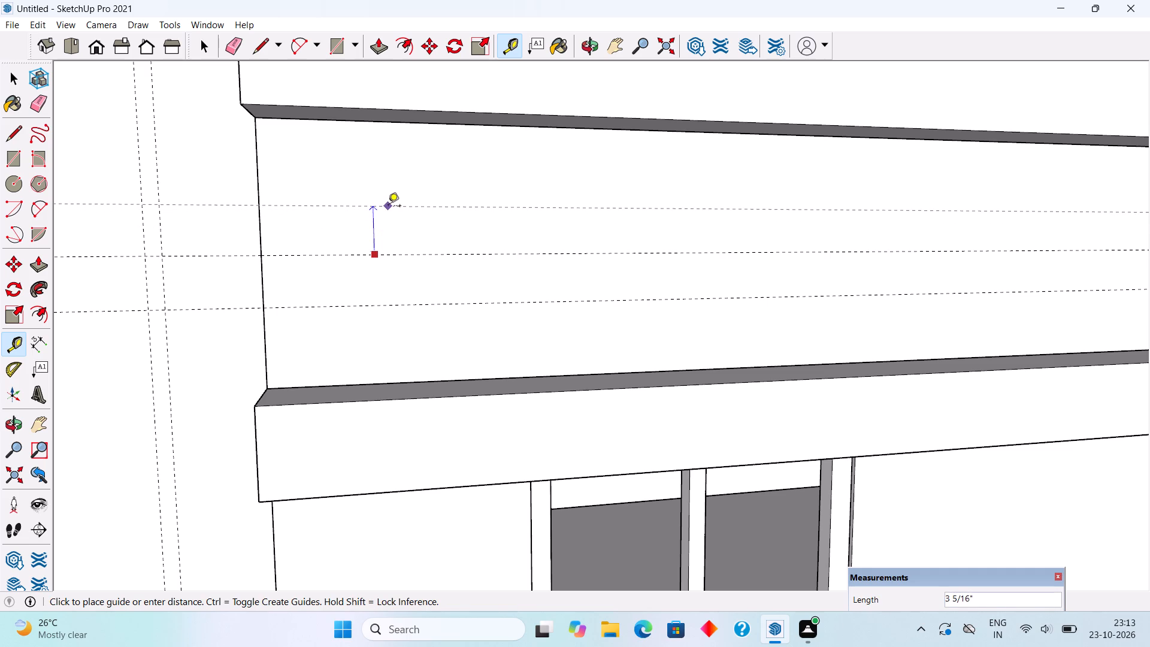
pyautogui.write('3"')
pyautogui.press('Return')
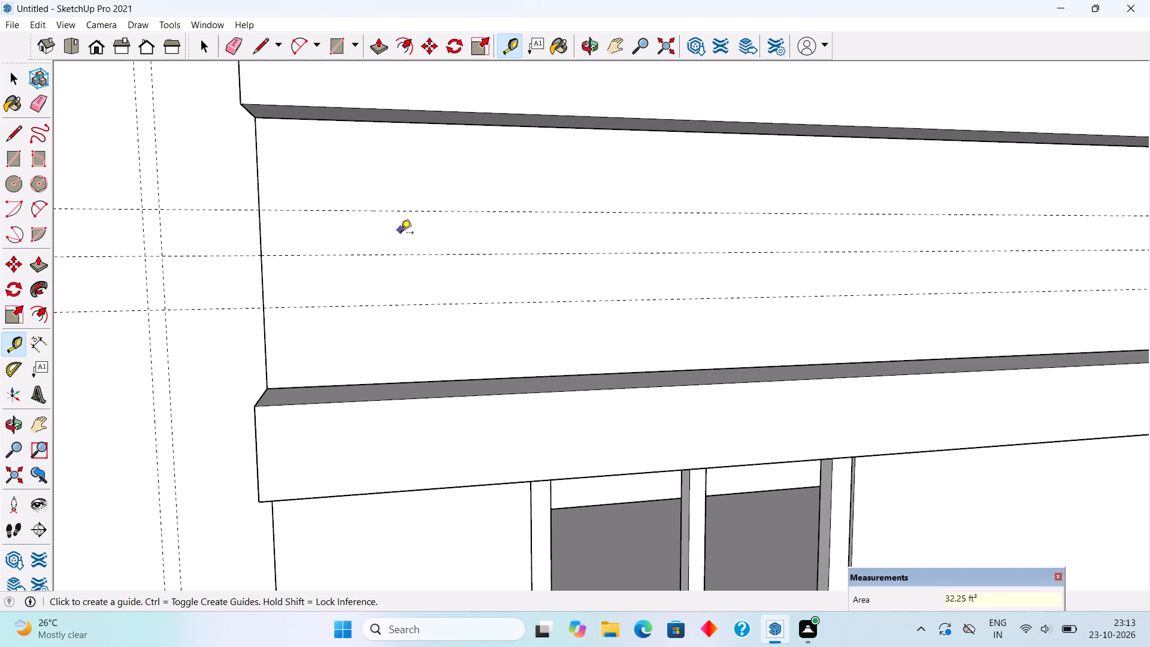
pyautogui.click(406, 254)
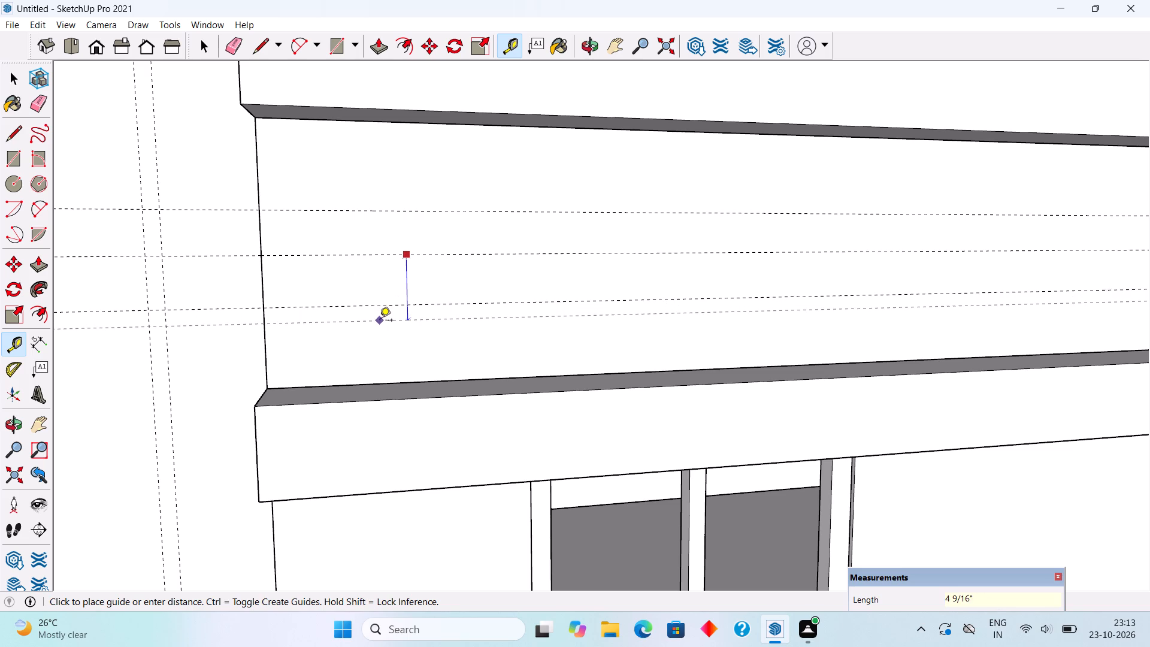
pyautogui.write('3"')
pyautogui.press('Return')
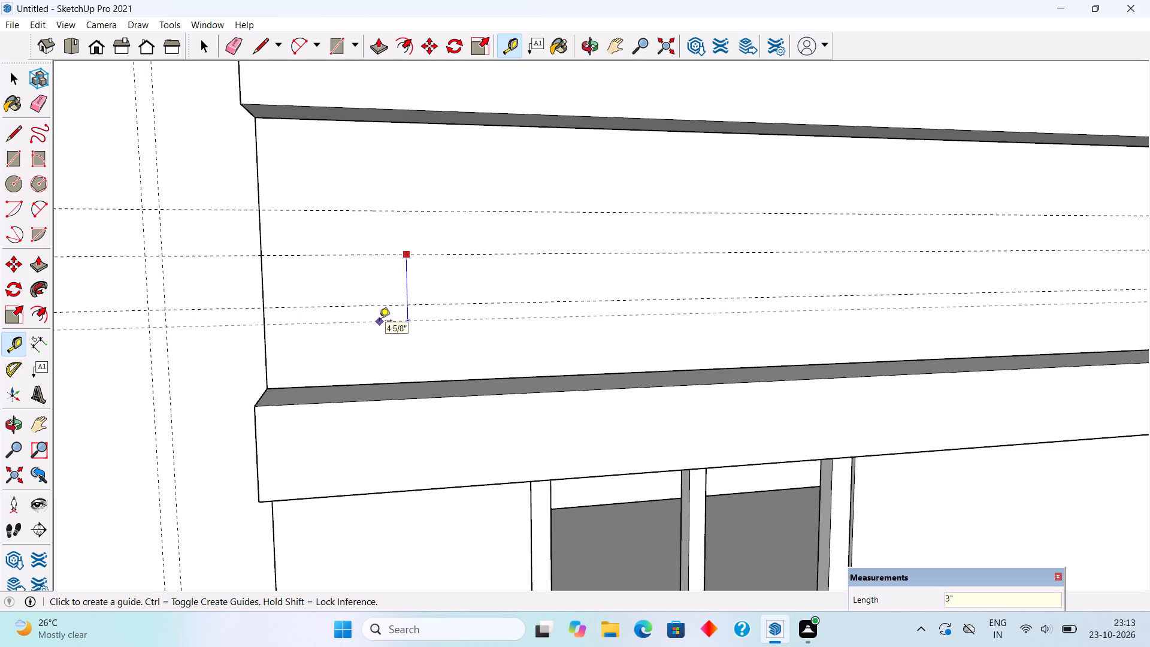
pyautogui.press('space')
# Draw a rectangle 1' wide and 6" high between the outer guides, near the roof band's end beside the tall wall.
pyautogui.write('r')
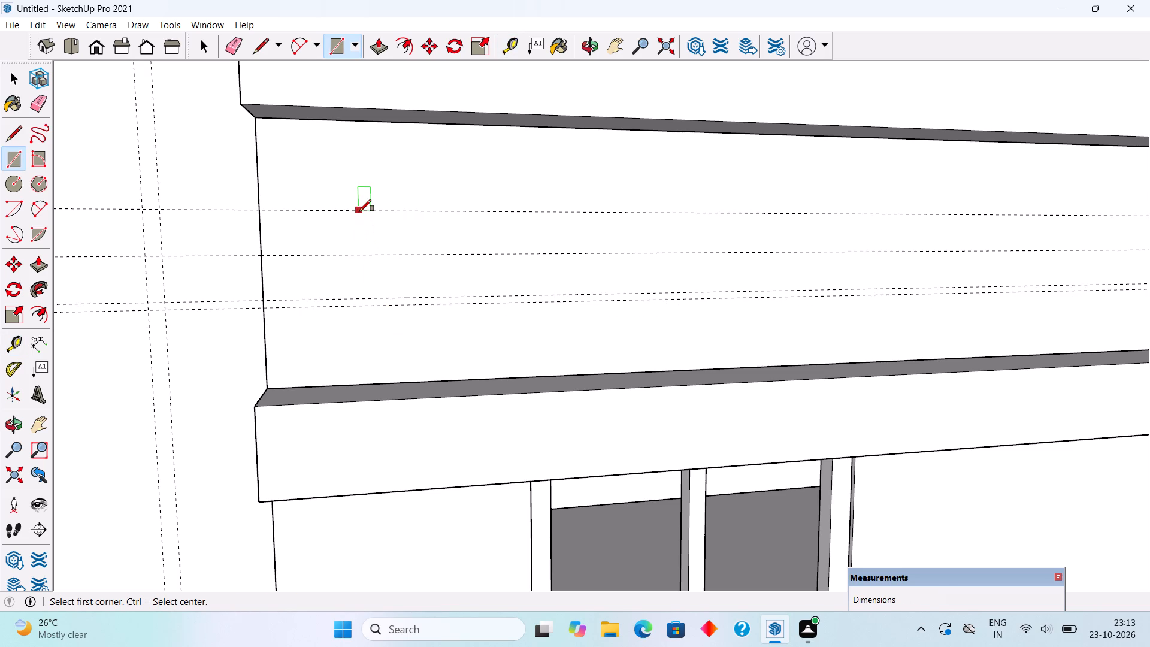
pyautogui.click(359, 211)
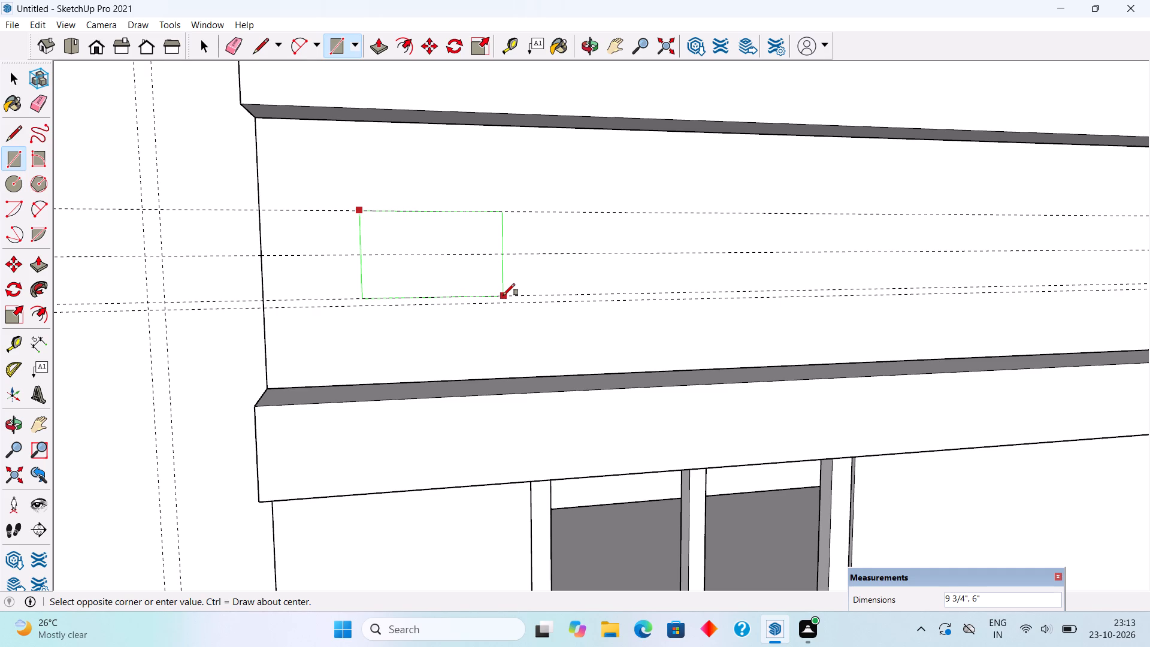
pyautogui.write("1'")
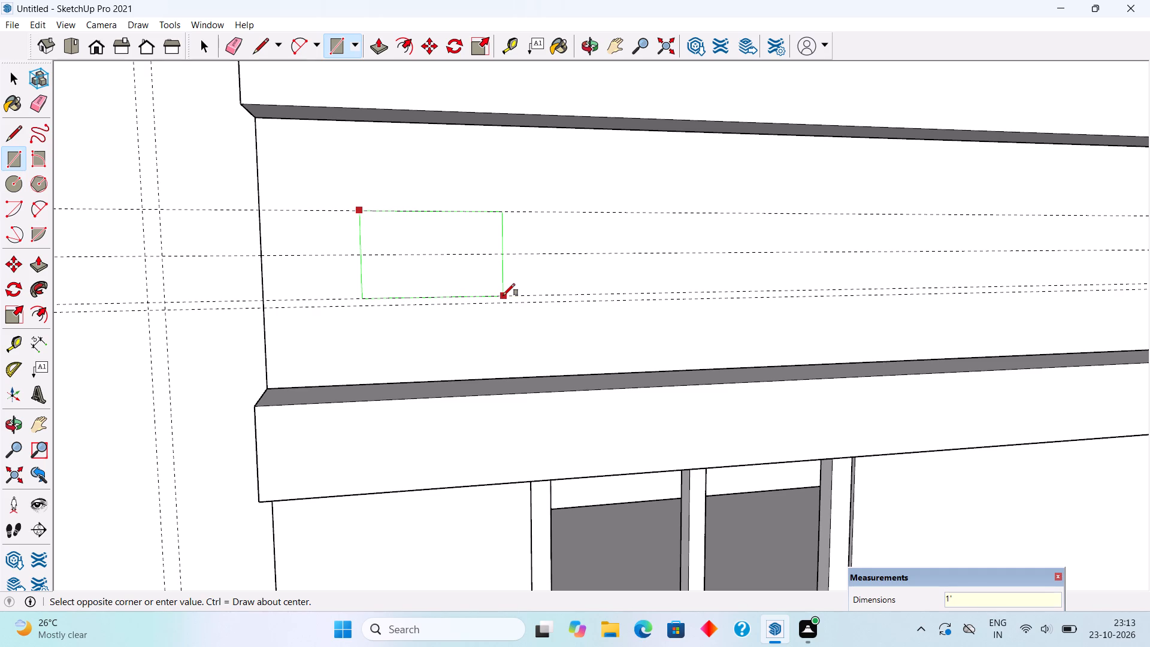
pyautogui.press('Return')
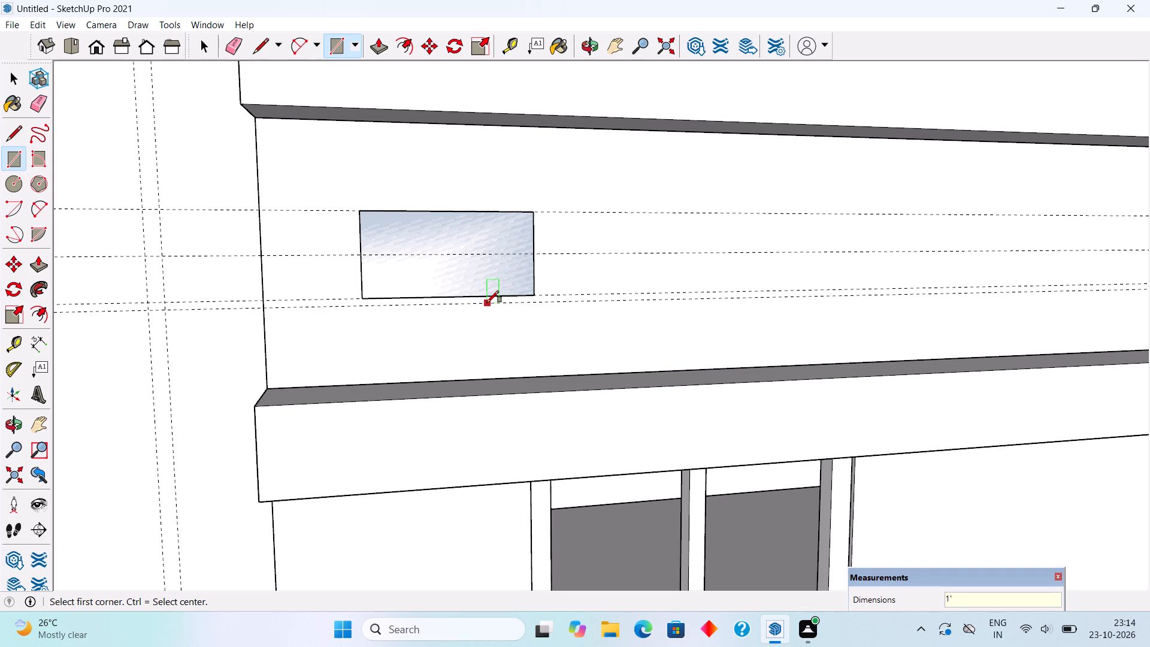
# Push/Pull the rectangle on the roof band outward by 3" to form a small block.
pyautogui.press('p')
pyautogui.click(491, 248)
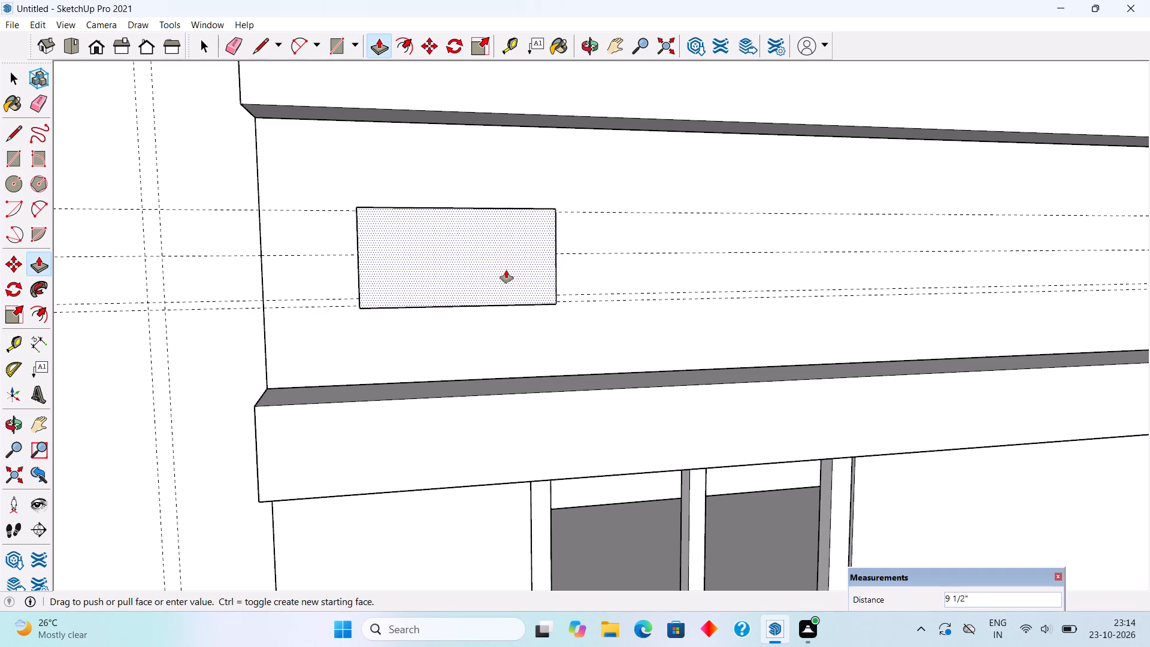
pyautogui.press('1')
pyautogui.press('BackSpace')
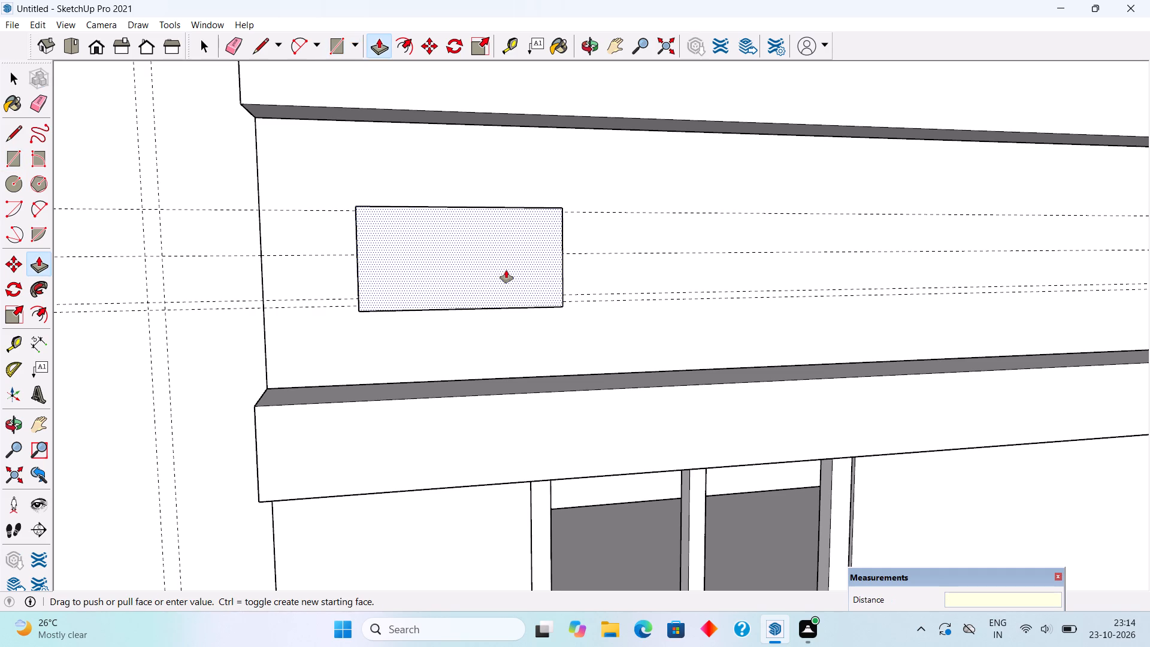
pyautogui.write('3"')
pyautogui.press('Return')
pyautogui.press('space')
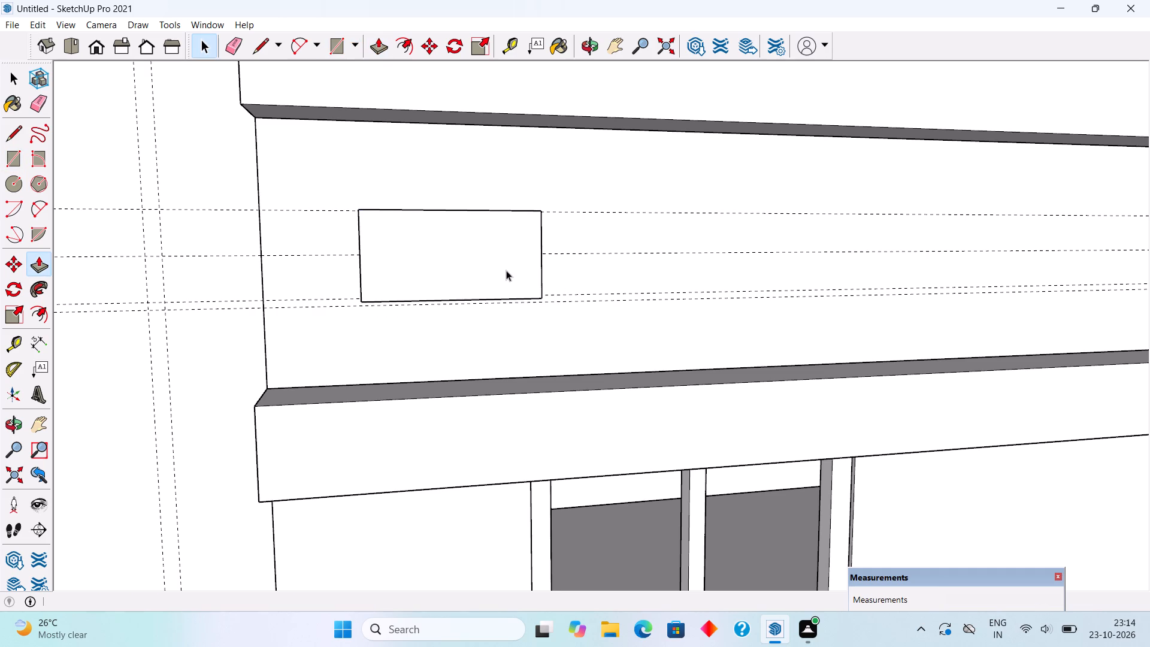
# Make the whole small block on the roof band a group.
pyautogui.tripleClick(506, 270)
pyautogui.rightClick(506, 270)
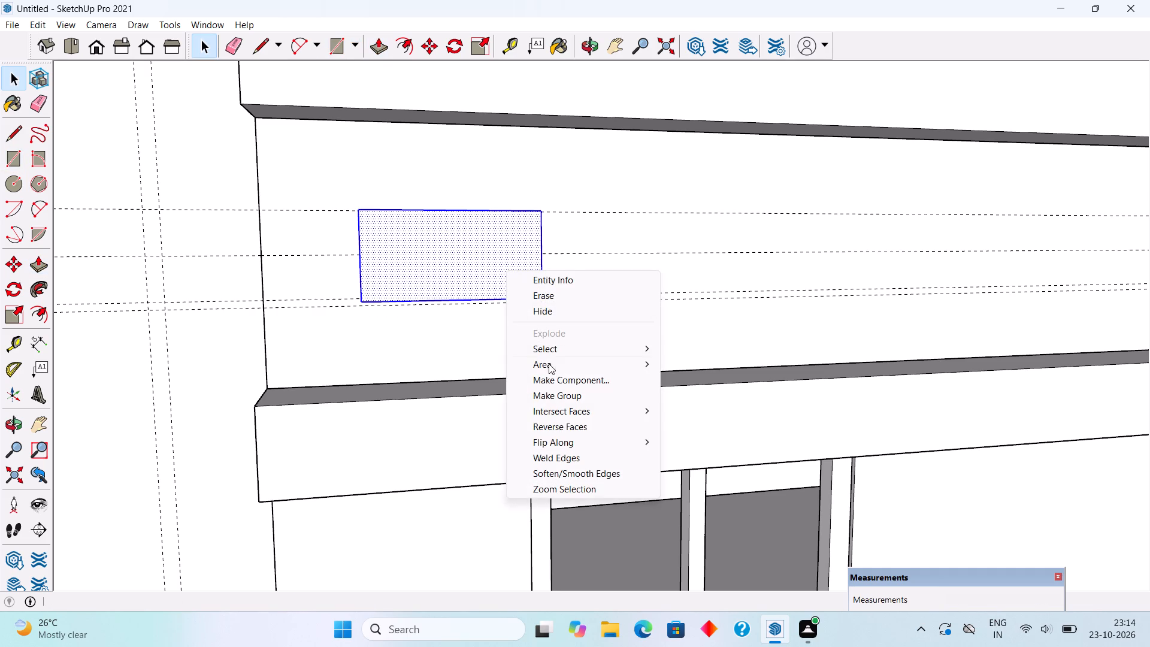
pyautogui.click(556, 392)
# Move the block group about 1' along the roof band, away from the tall wall.
pyautogui.moveTo(520, 264); pyautogui.dragTo(292, 243, button='middle')
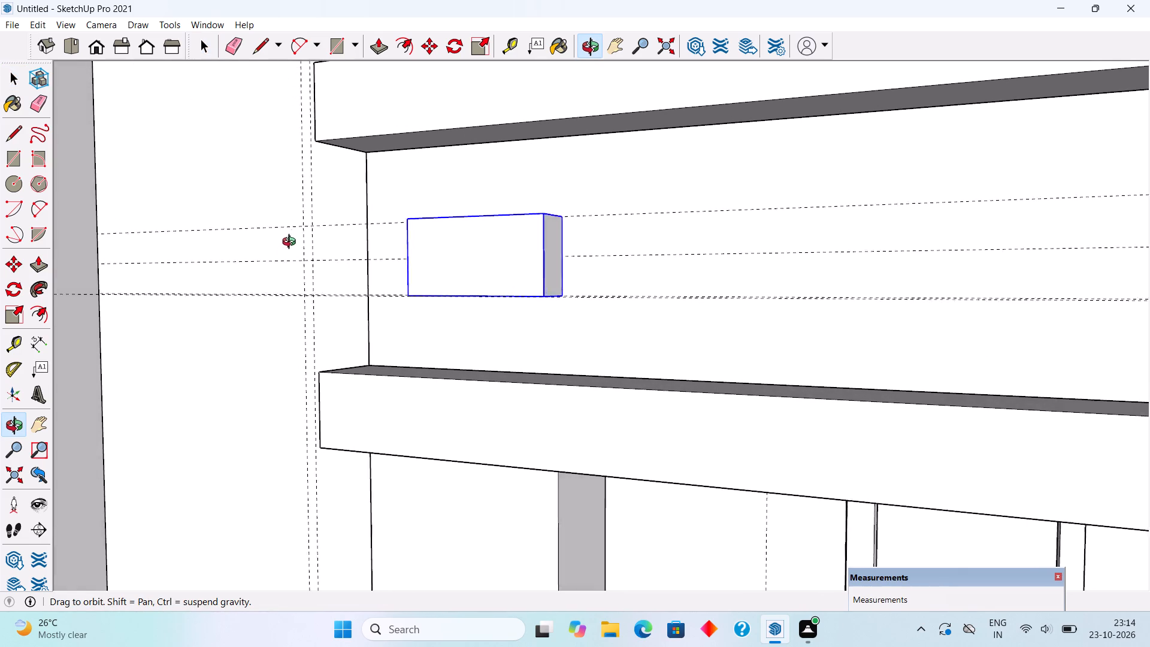
pyautogui.moveTo(292, 243); pyautogui.dragTo(289, 265, button='middle')
pyautogui.scroll(-3, 289, 265)
pyautogui.scroll(5, 490, 292)
pyautogui.press('m')
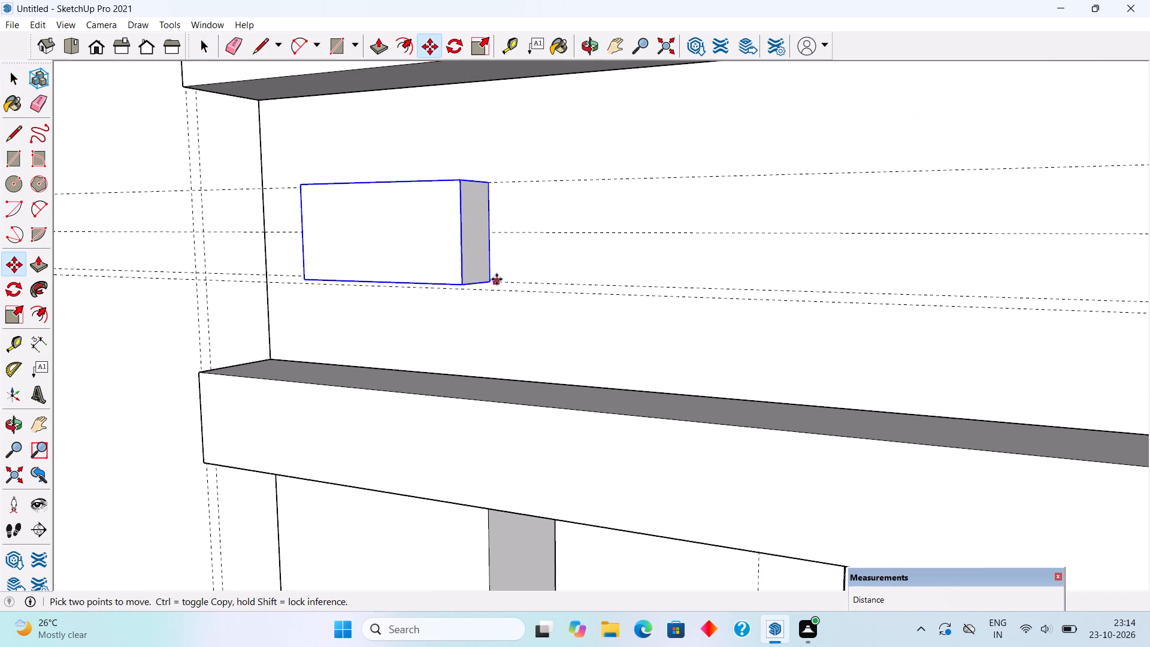
pyautogui.click(491, 277)
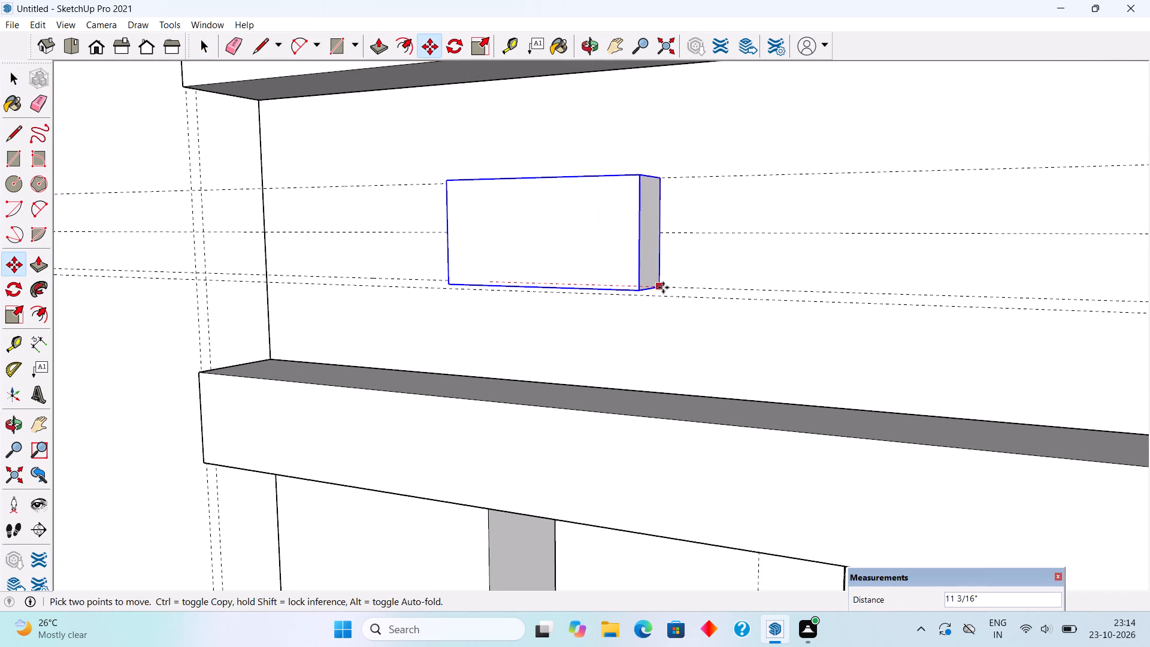
pyautogui.click(685, 285)
# Open the block group on the roof band and Push/Pull its top face up by 2".
pyautogui.scroll(-10, 428, 297)
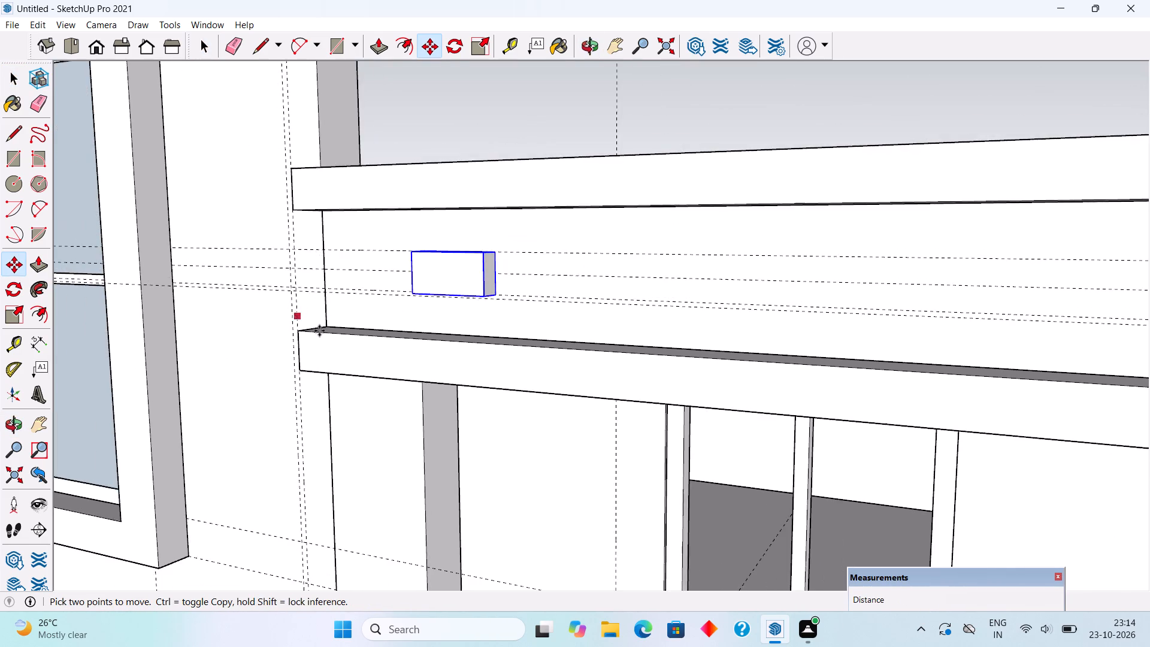
pyautogui.moveTo(382, 353); pyautogui.dragTo(538, 316, button='middle')
pyautogui.scroll(-3, 568, 322)
pyautogui.scroll(-5, 222, 234)
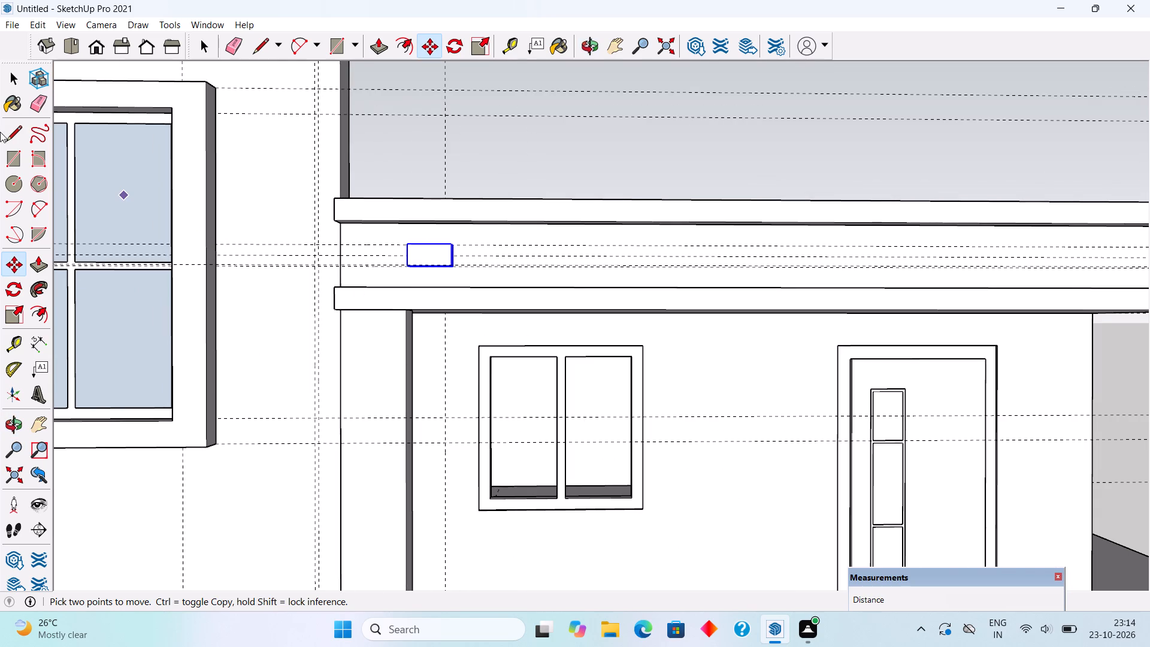
pyautogui.scroll(-5, 0, 132)
pyautogui.scroll(-4, 307, 205)
pyautogui.scroll(-2, 332, 301)
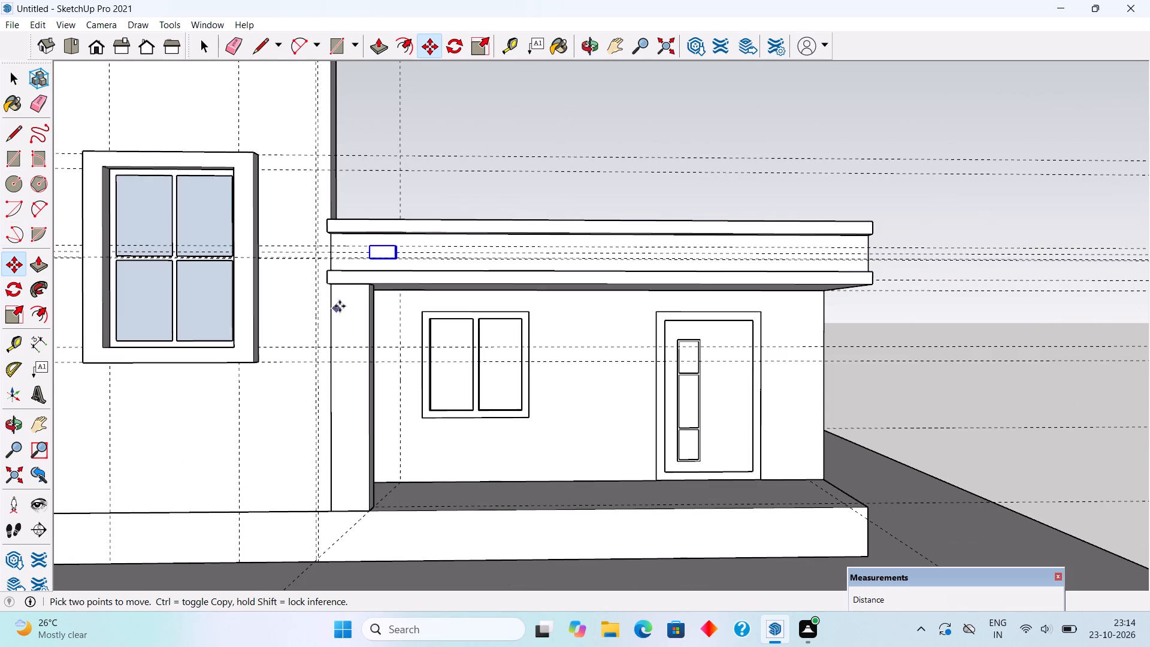
pyautogui.scroll(3, 393, 275)
pyautogui.press('space')
pyautogui.scroll(7, 385, 231)
pyautogui.moveTo(380, 242); pyautogui.dragTo(376, 250, button='middle')
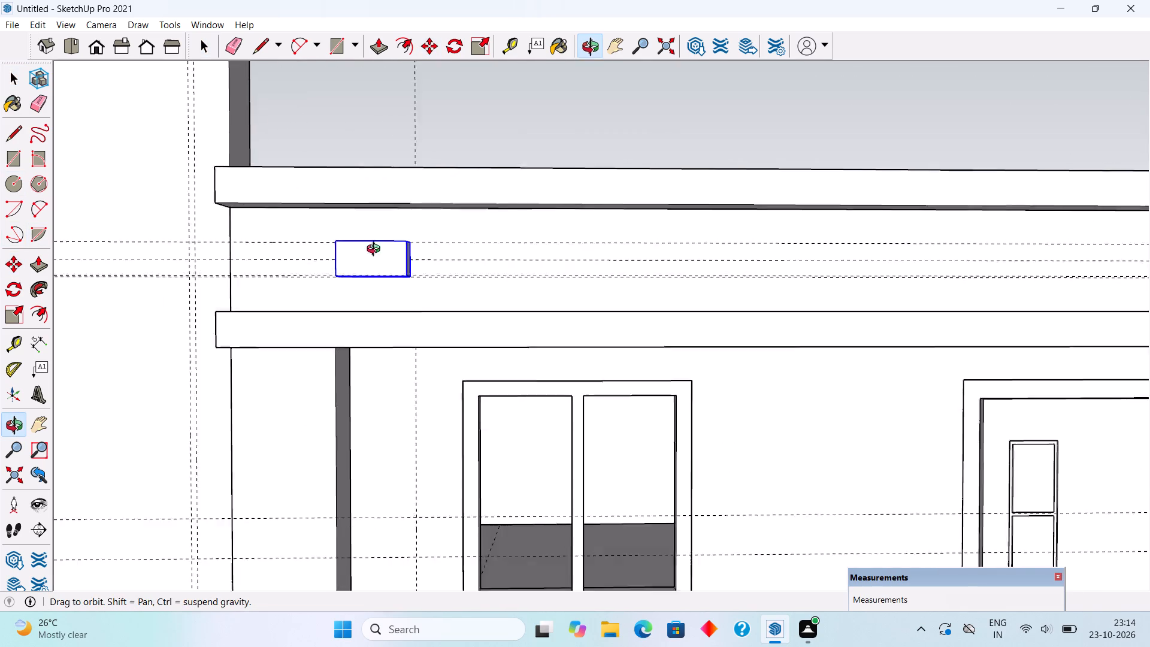
pyautogui.moveTo(376, 250); pyautogui.dragTo(359, 375, button='middle')
pyautogui.scroll(5, 354, 298)
pyautogui.tripleClick(371, 337)
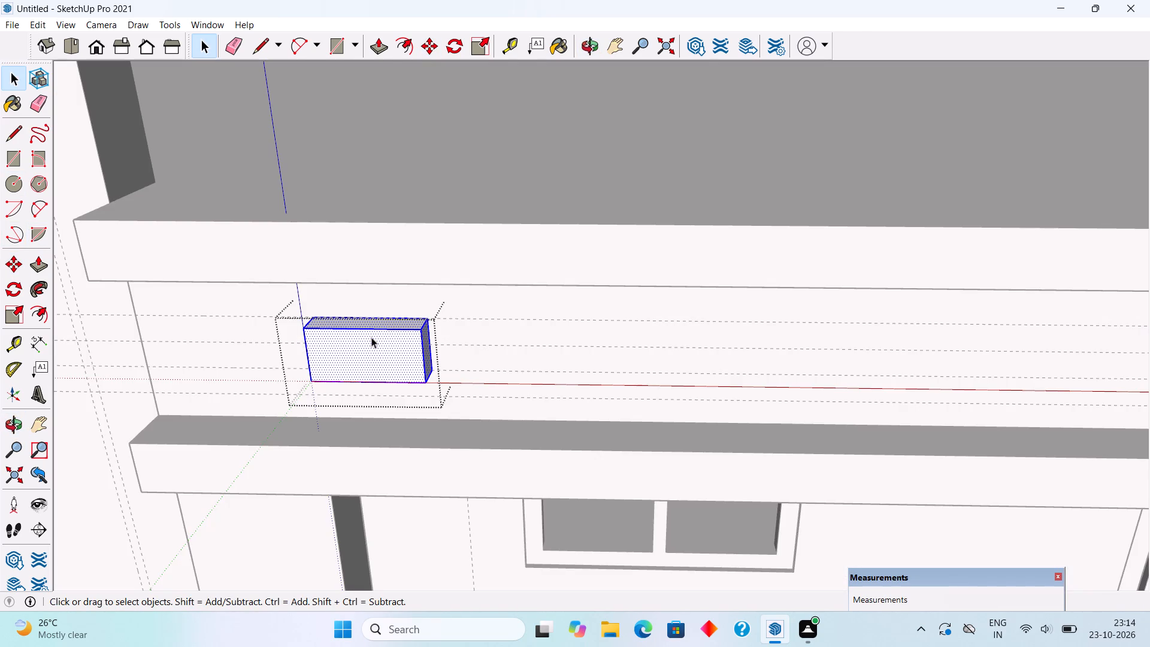
pyautogui.press('p')
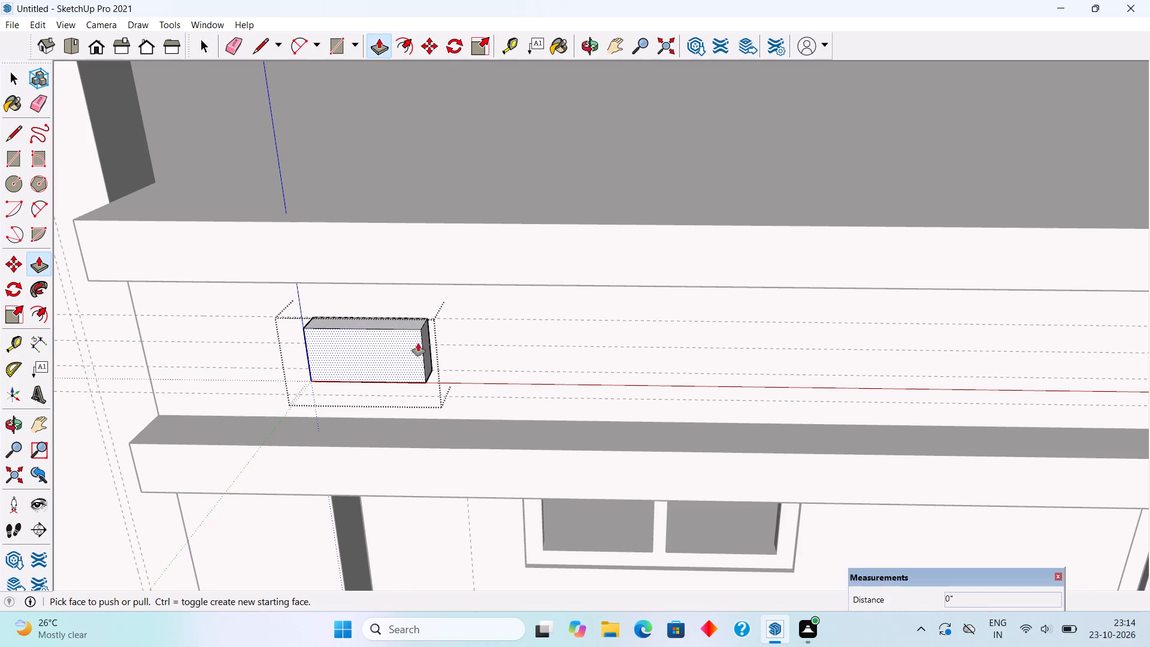
pyautogui.click(398, 322)
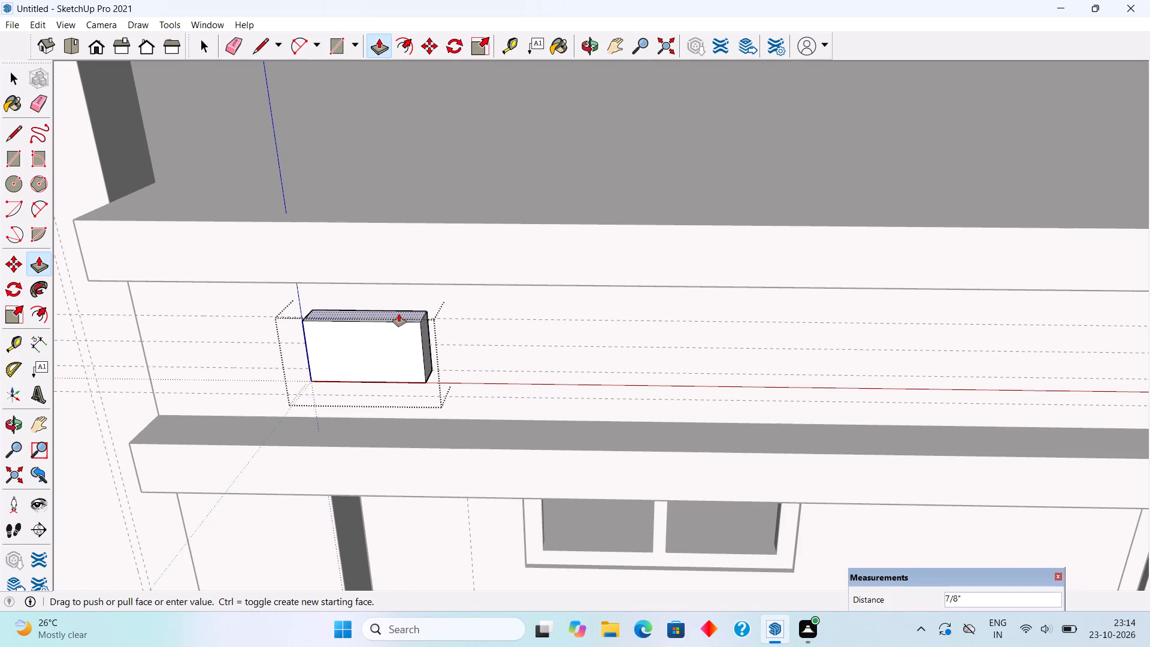
pyautogui.write('2"')
pyautogui.press('Return')
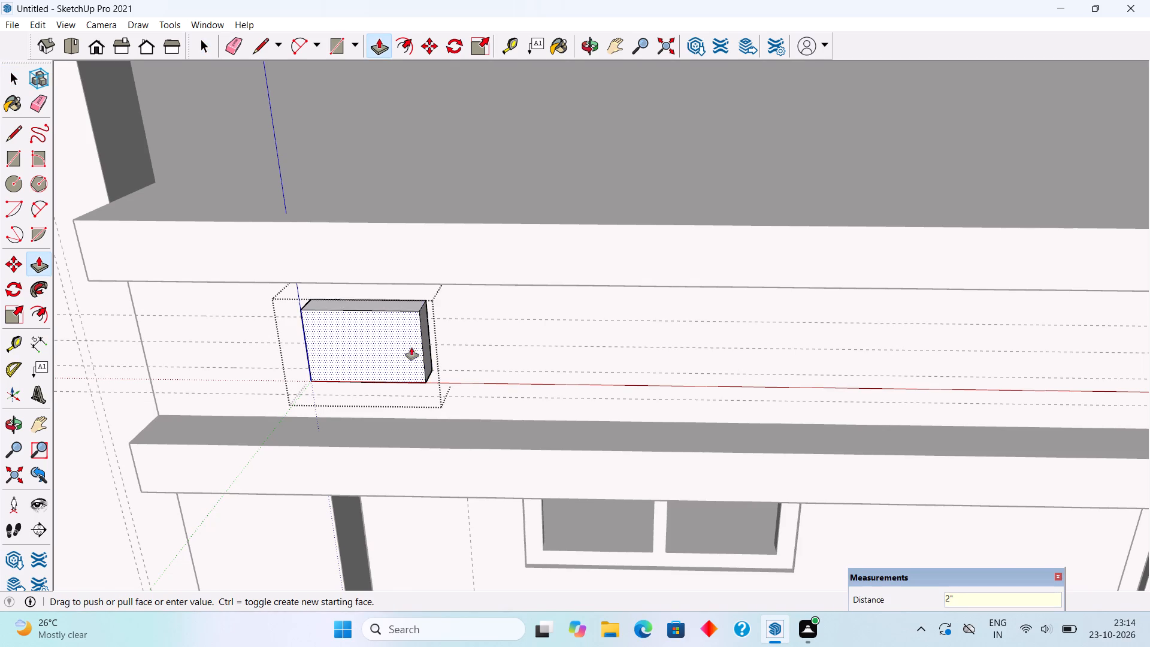
# Push/Pull the block's bottom face down by 2".
pyautogui.moveTo(418, 333); pyautogui.dragTo(434, 172, button='middle')
pyautogui.scroll(5, 372, 292)
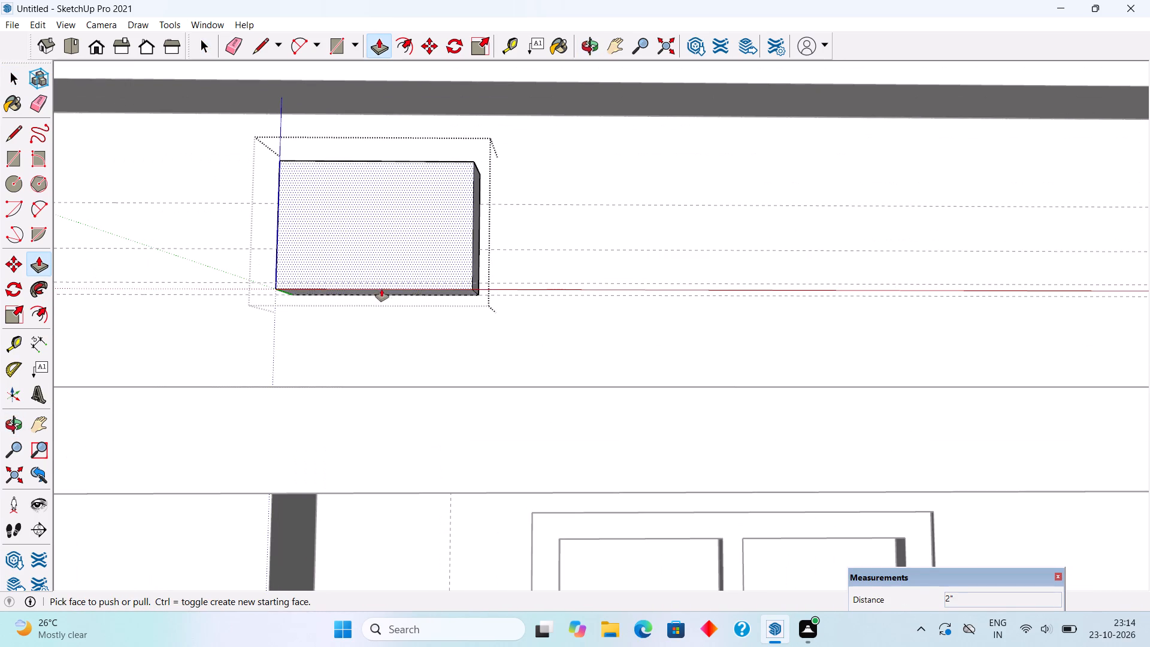
pyautogui.scroll(11, 385, 296)
pyautogui.doubleClick(393, 286)
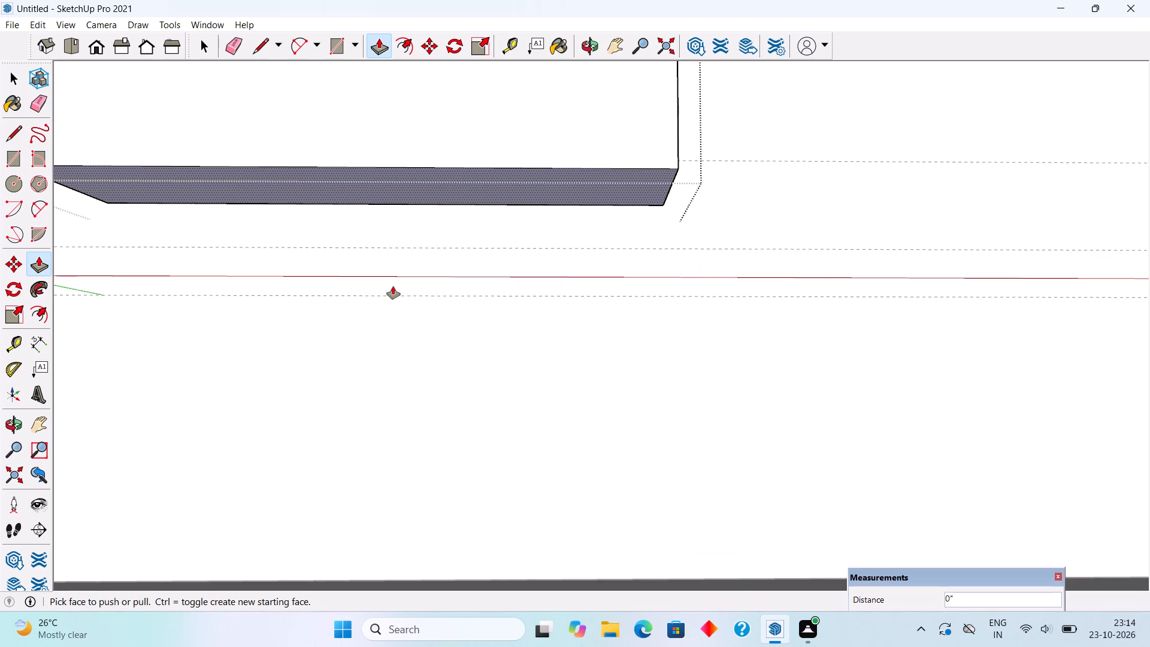
pyautogui.hotkey('ctrl', 'z')
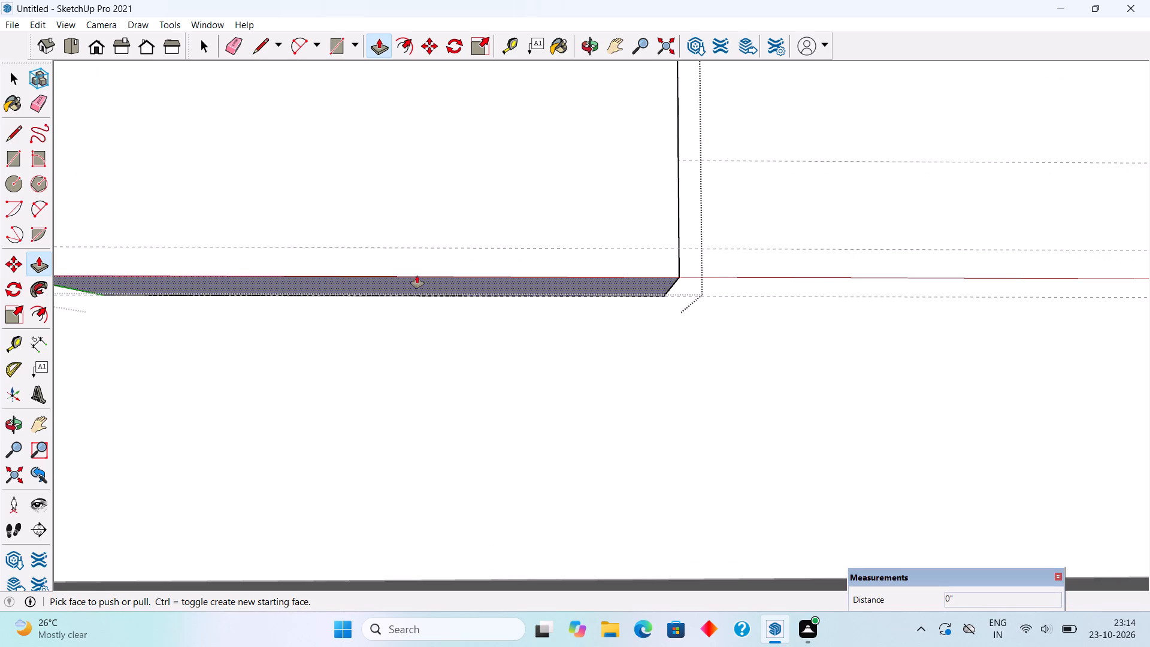
pyautogui.click(429, 286)
pyautogui.write('2"')
pyautogui.press('Return')
pyautogui.scroll(-4, 454, 294)
pyautogui.scroll(1, 452, 295)
pyautogui.scroll(-5, 429, 313)
# Push/Pull the block's side face, the one away from the tall wall, outward by 4" and close the group.
pyautogui.moveTo(628, 247); pyautogui.dragTo(470, 274, button='middle')
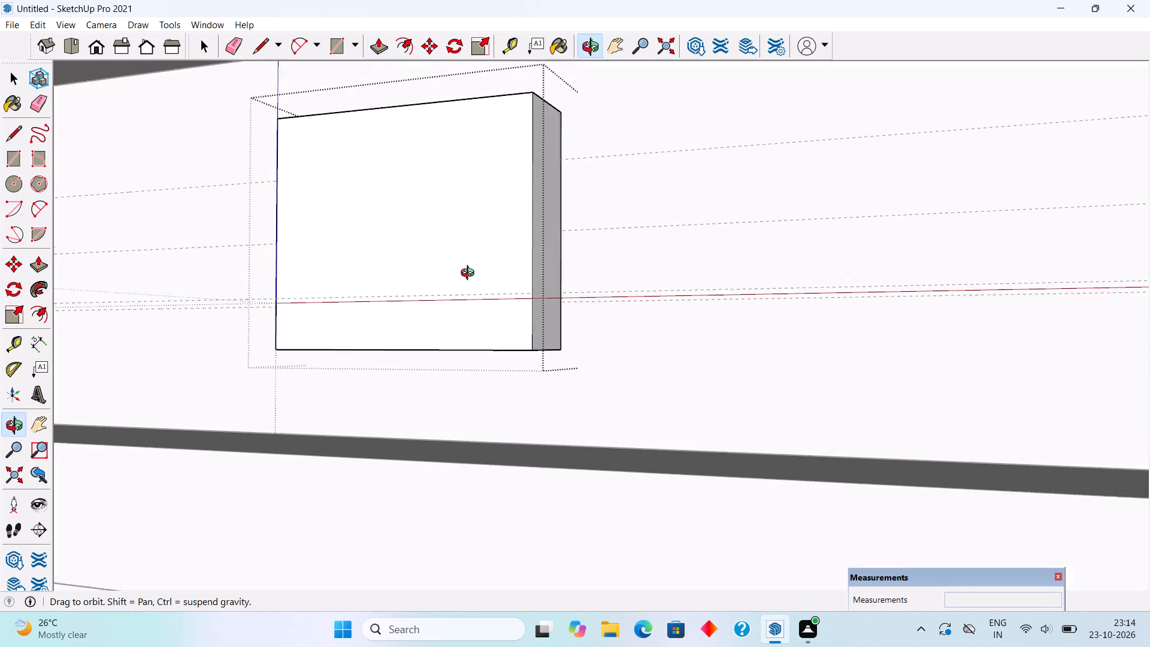
pyautogui.moveTo(470, 274); pyautogui.dragTo(469, 275, button='middle')
pyautogui.doubleClick(557, 253)
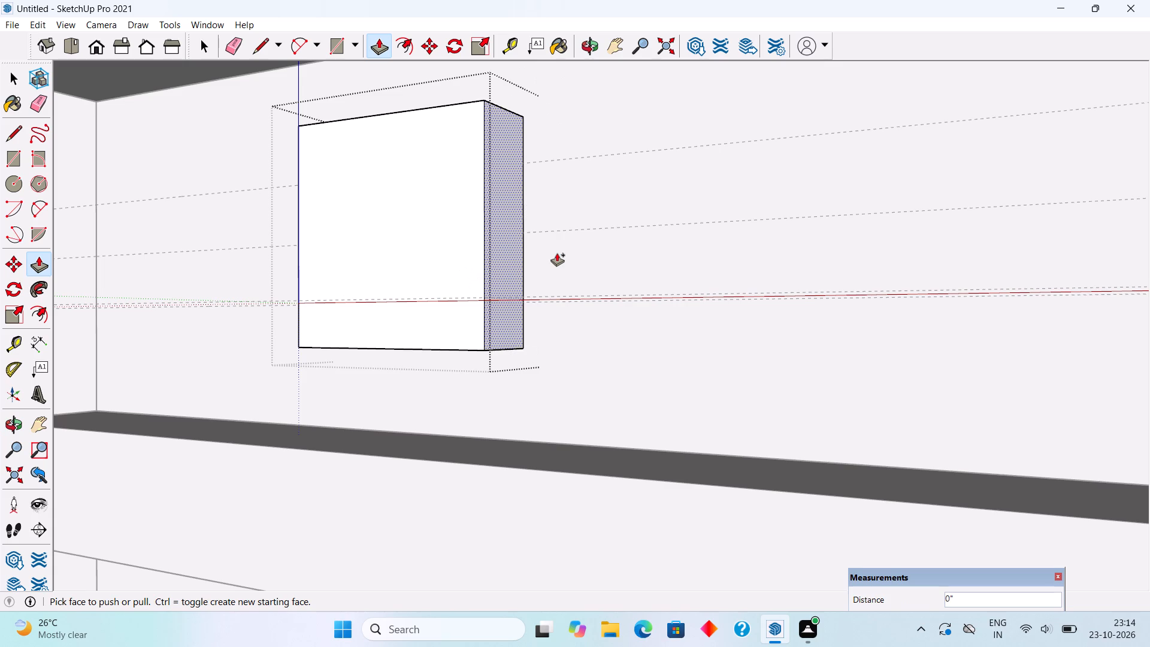
pyautogui.hotkey('ctrl', 'z')
pyautogui.click(552, 257)
pyautogui.write('4"')
pyautogui.press('Return')
pyautogui.press('space')
pyautogui.scroll(-5, 497, 263)
pyautogui.scroll(-10, 404, 266)
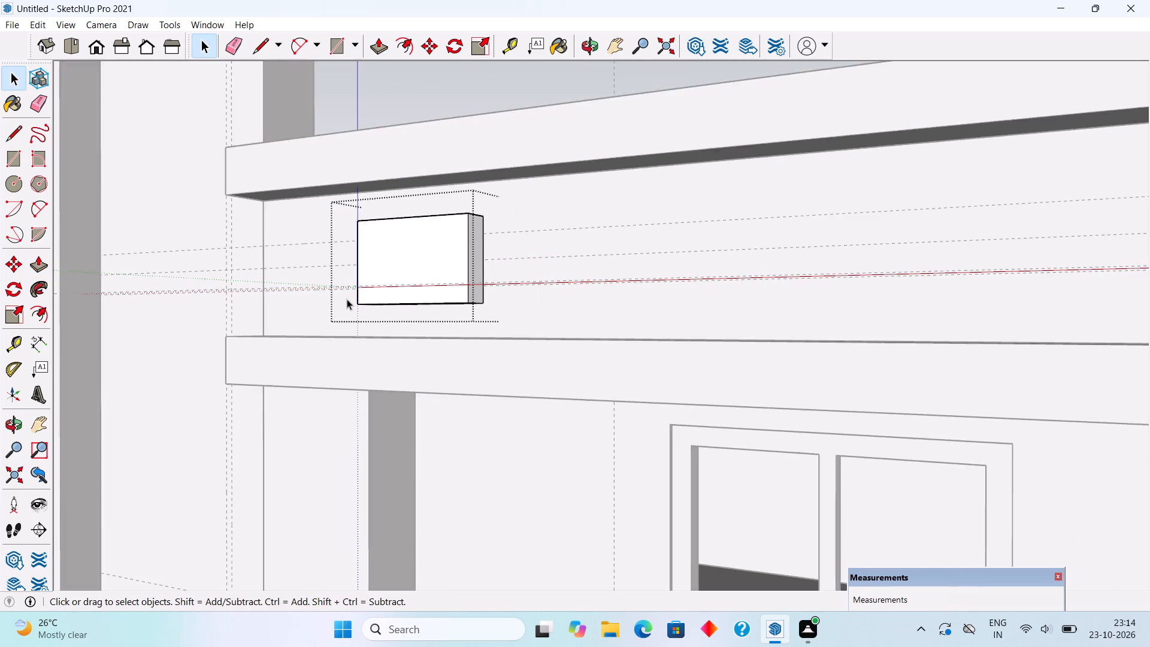
pyautogui.scroll(-9, 347, 299)
pyautogui.moveTo(366, 323); pyautogui.dragTo(560, 353, button='middle')
pyautogui.click(643, 195)
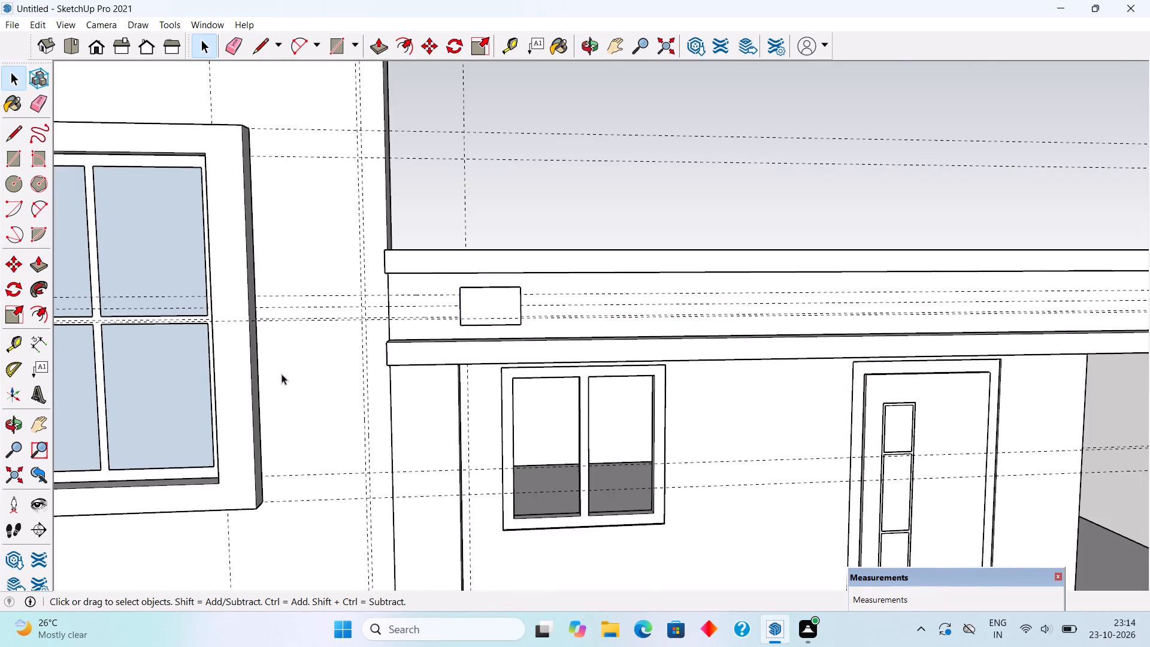
# Copy the block about 16' 8" along the roof band to above the door, dividing the distance by 3 for evenly spaced copies.
pyautogui.moveTo(282, 374); pyautogui.dragTo(323, 371, button='middle')
pyautogui.scroll(-4, 288, 379)
pyautogui.scroll(-4, 92, 340)
pyautogui.scroll(3, 861, 313)
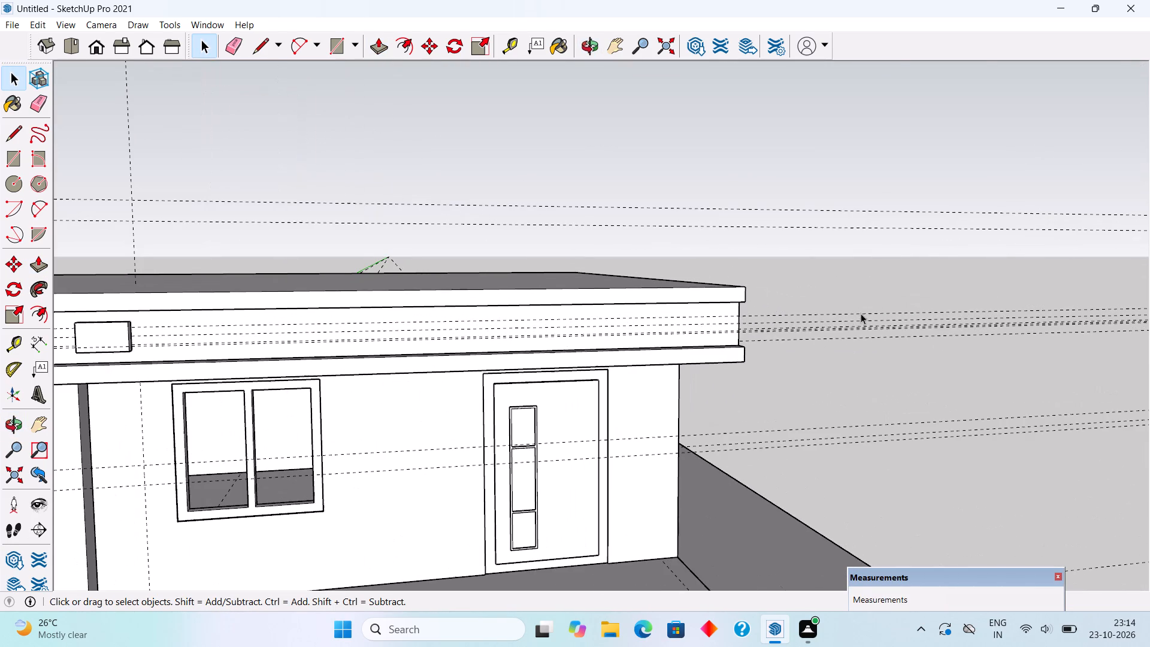
pyautogui.click(122, 329)
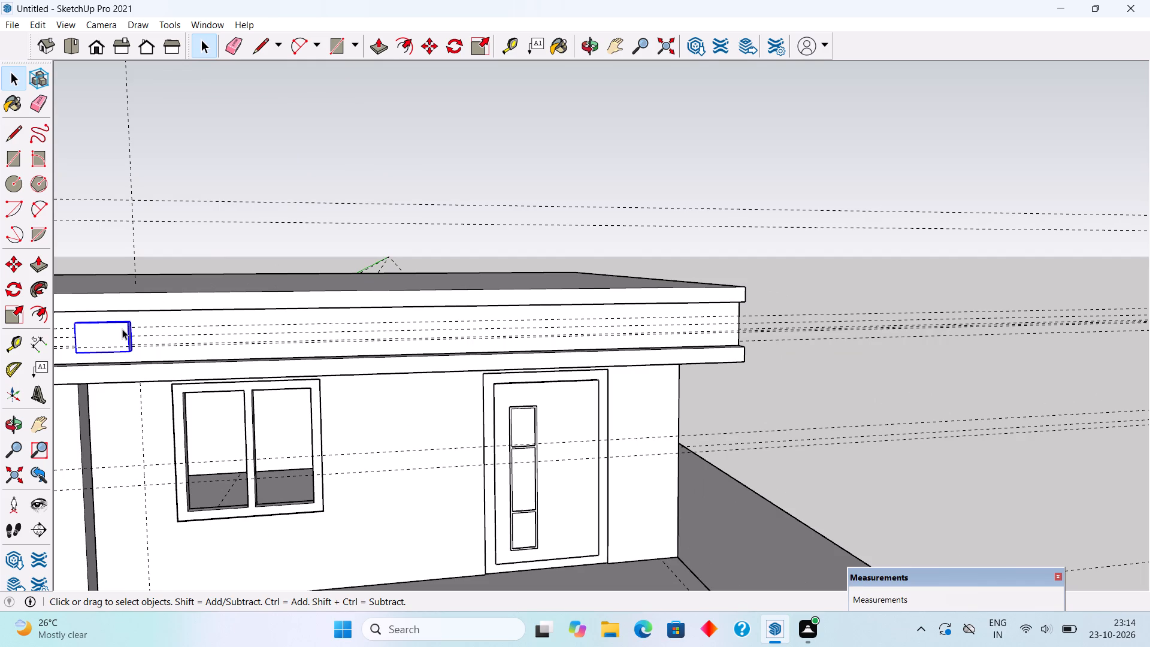
pyautogui.press('m')
pyautogui.click(122, 329)
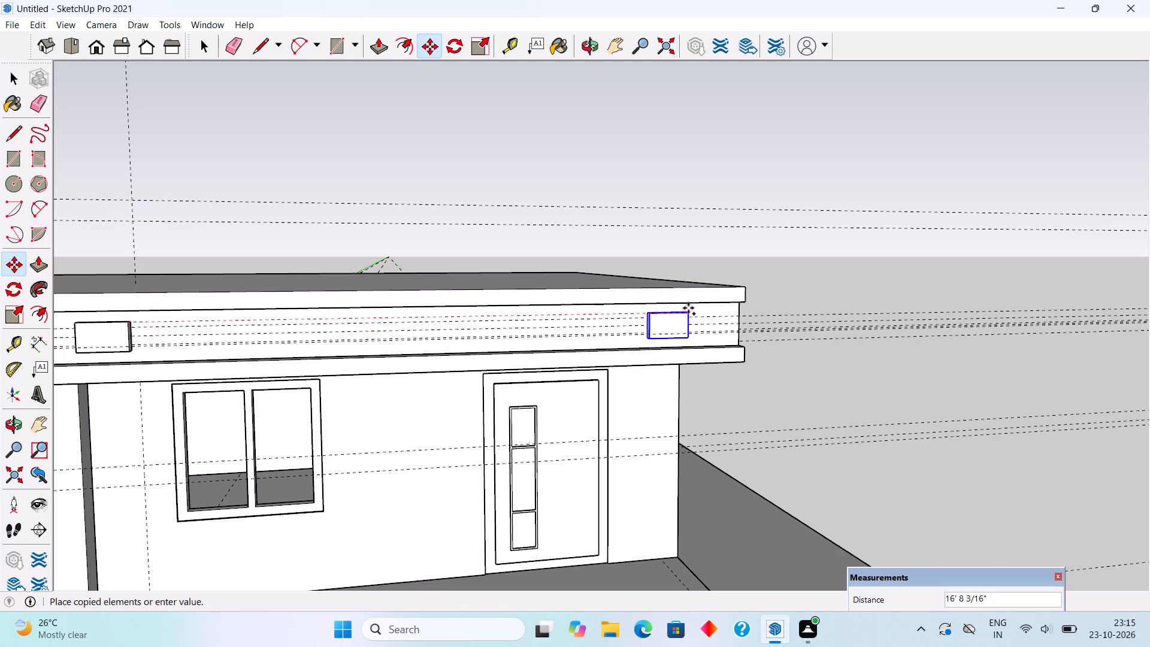
pyautogui.click(688, 308)
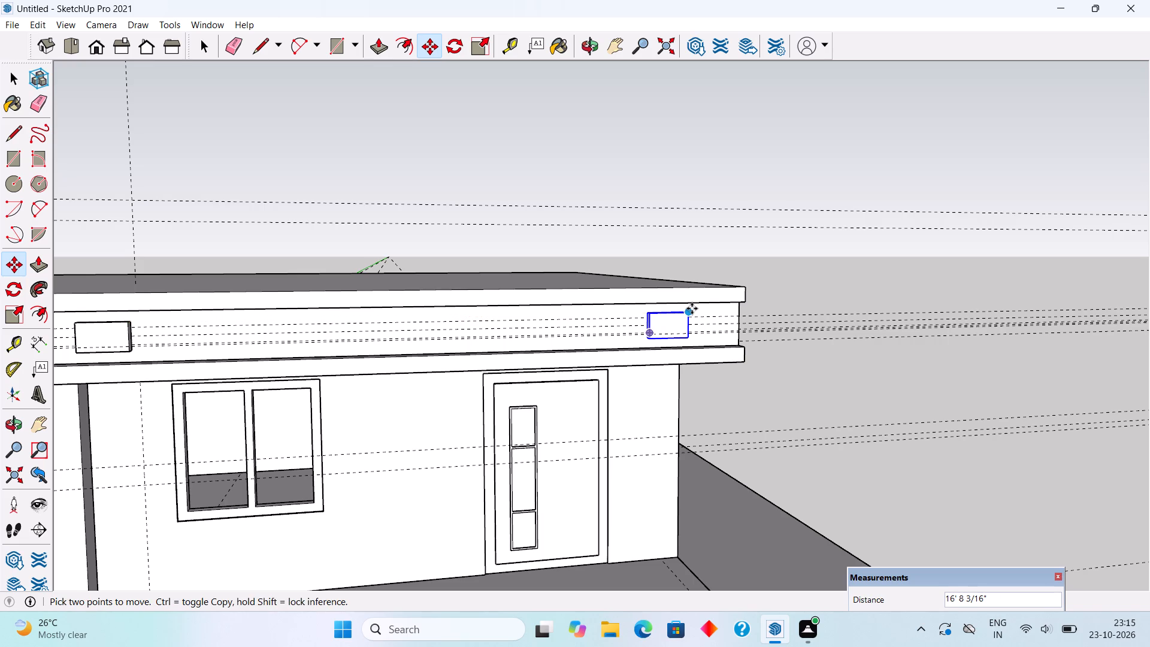
pyautogui.press('/')
pyautogui.press('3')
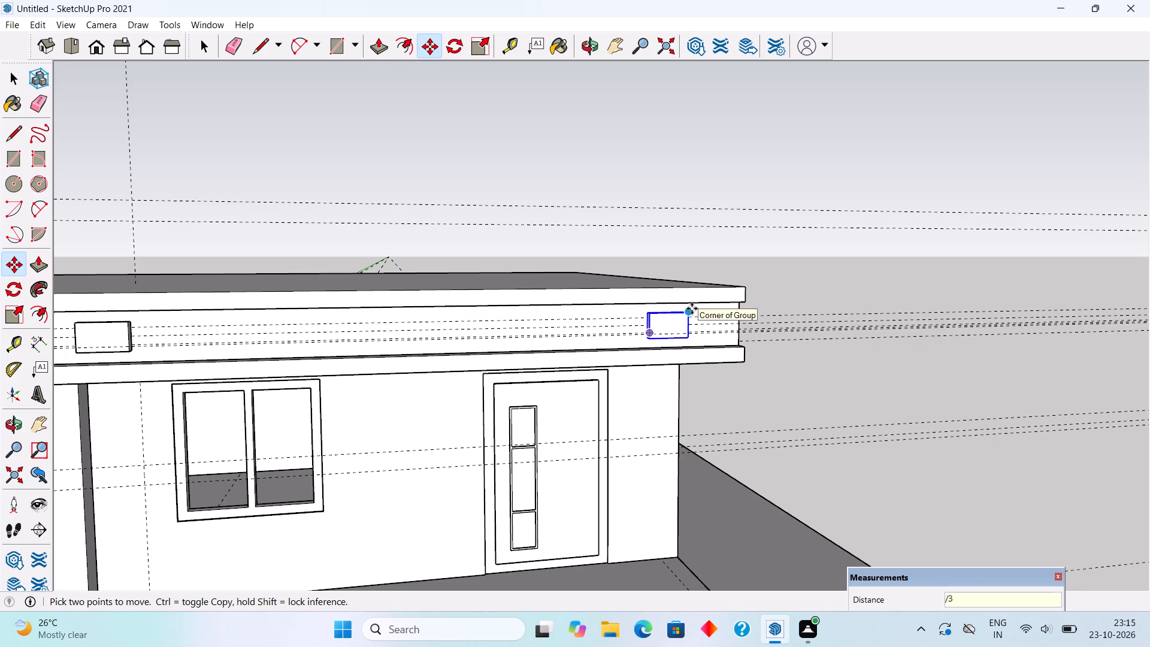
pyautogui.press('Return')
pyautogui.press('space')
pyautogui.scroll(-5, 695, 308)
pyautogui.moveTo(688, 415); pyautogui.dragTo(667, 400, button='middle')
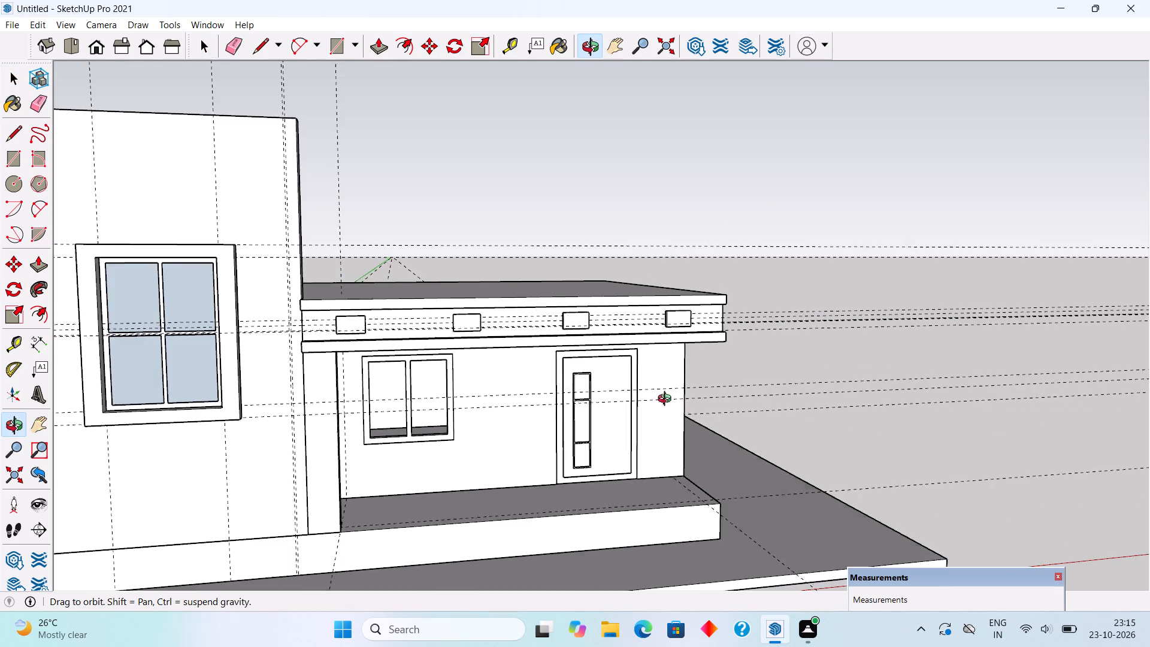
pyautogui.moveTo(667, 400); pyautogui.dragTo(619, 401, button='middle')
pyautogui.scroll(2, 562, 257)
pyautogui.click(565, 274)
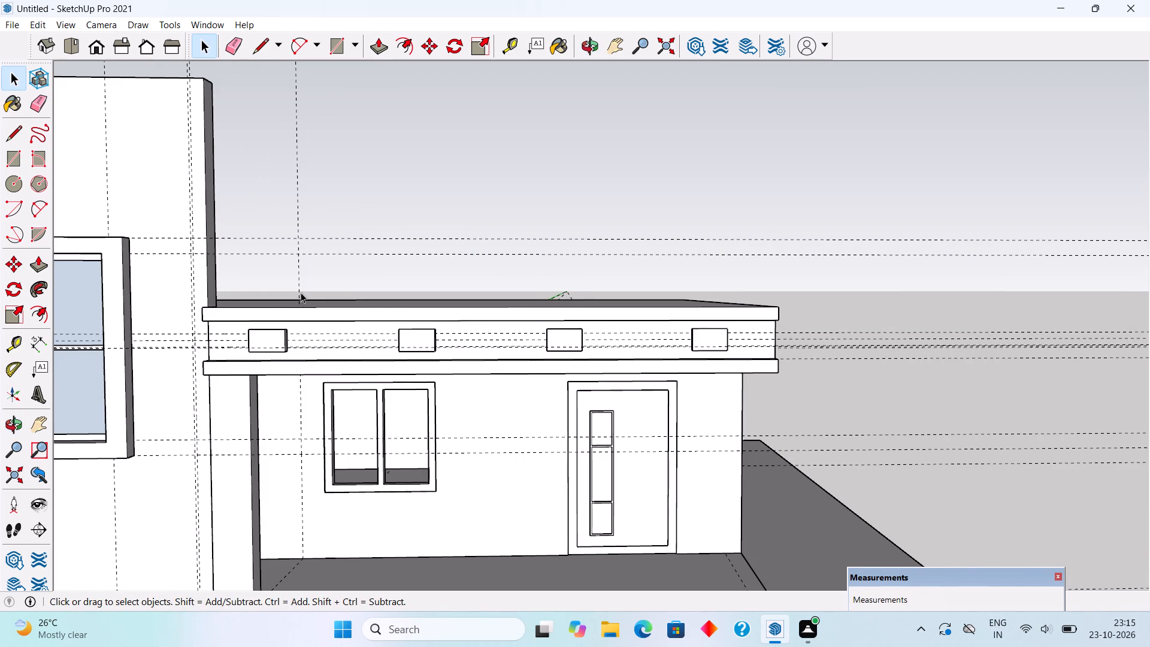
# Inside the block group nearest the tall wall, Push/Pull the side face away from the wall outward by 2".
pyautogui.scroll(2, 272, 313)
pyautogui.scroll(5, 265, 367)
pyautogui.tripleClick(280, 332)
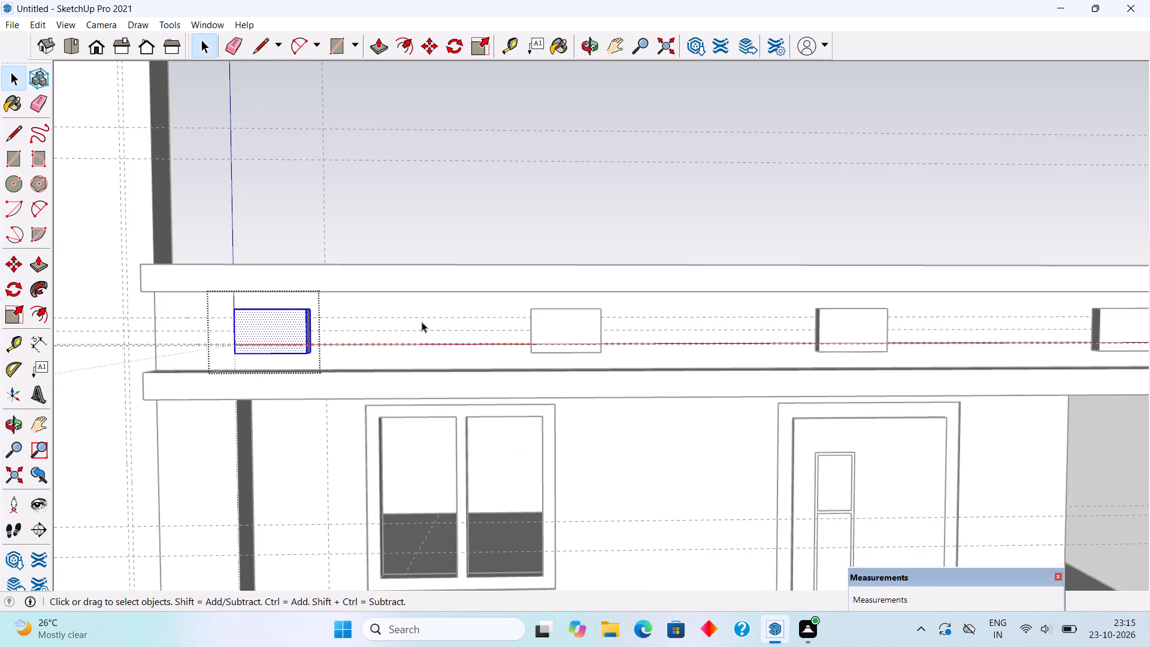
pyautogui.moveTo(422, 322); pyautogui.dragTo(304, 340, button='middle')
pyautogui.press('p')
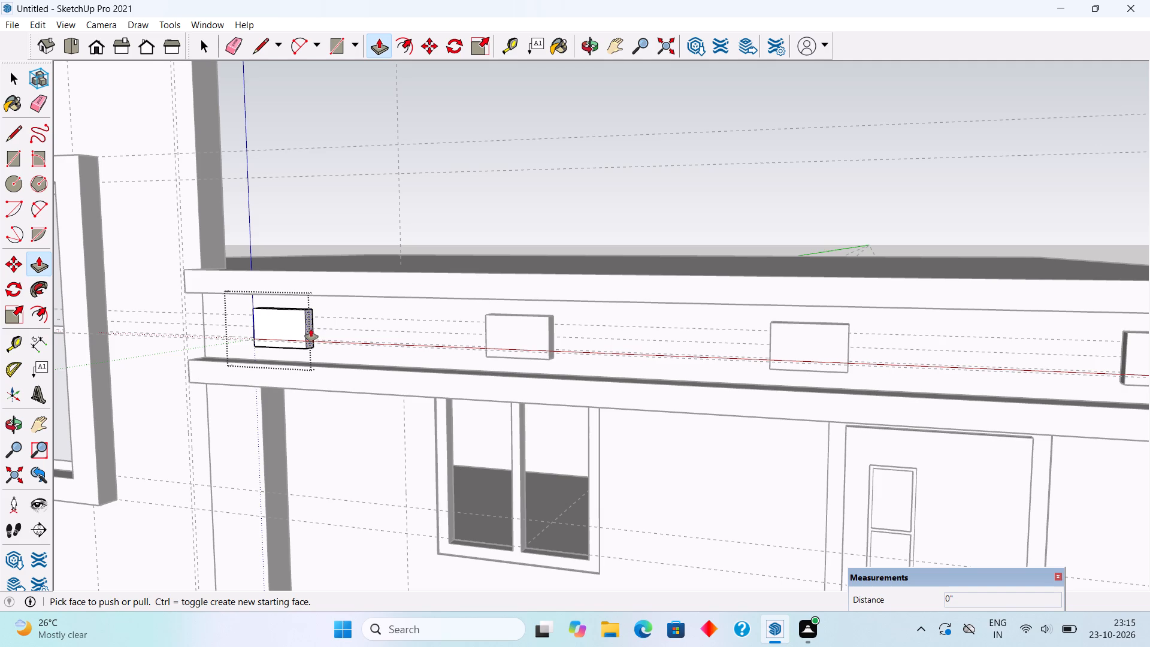
pyautogui.click(311, 329)
pyautogui.write('2"')
pyautogui.press('Return')
pyautogui.press('space')
# Inside the second block group from the tall wall, Push/Pull the matching side face outward by 2".
pyautogui.tripleClick(554, 338)
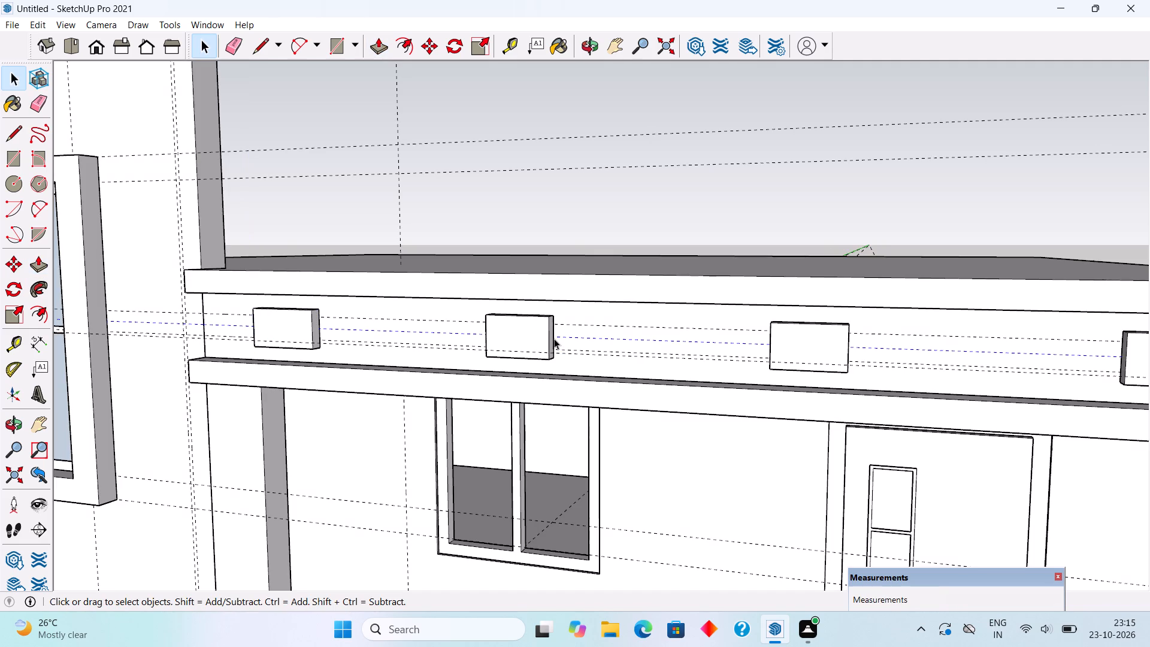
pyautogui.tripleClick(545, 340)
pyautogui.press('p')
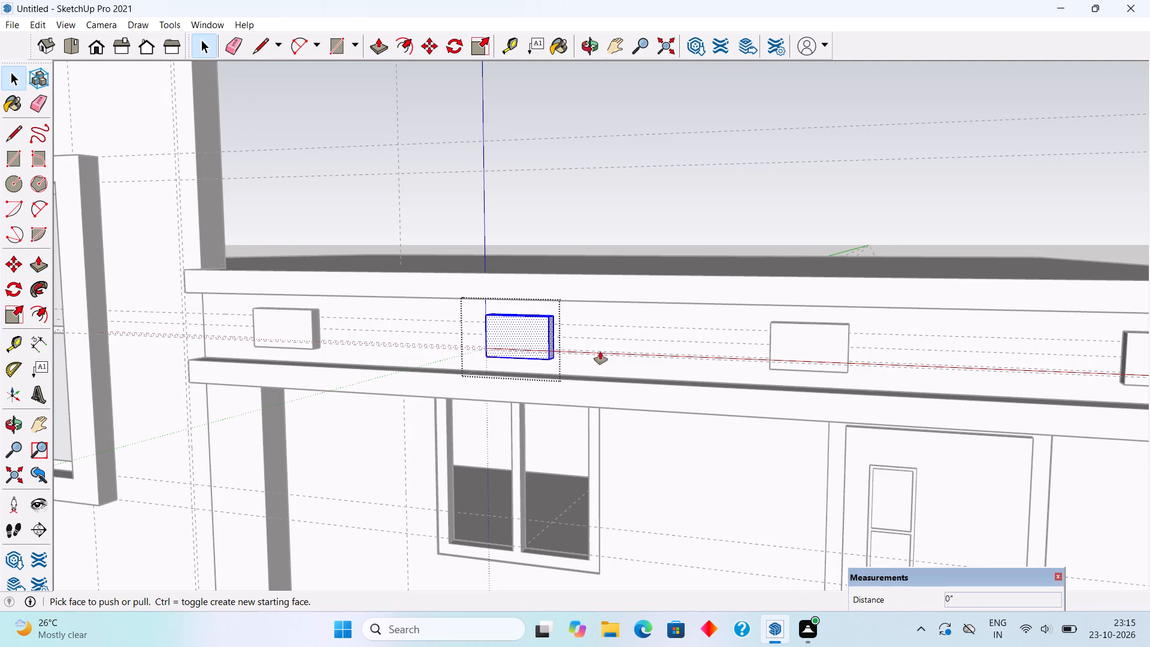
pyautogui.click(552, 333)
pyautogui.write('2"')
pyautogui.press('Return')
pyautogui.press('space')
# Inside the third block group from the tall wall, Push/Pull the matching side face outward by 2".
pyautogui.tripleClick(825, 350)
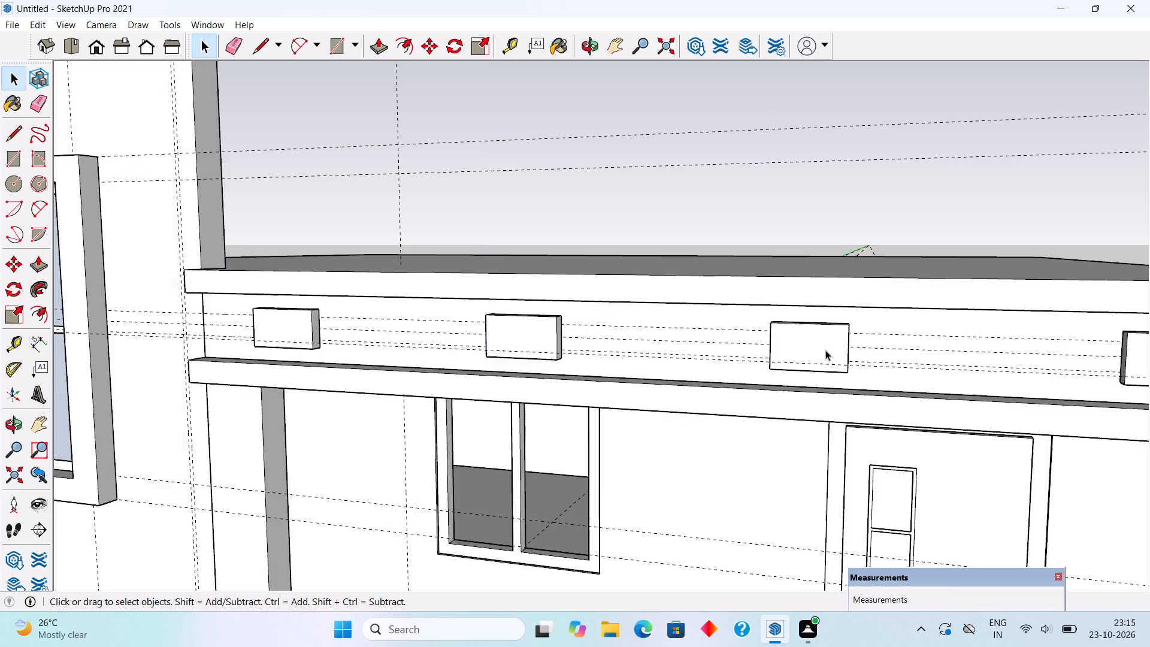
pyautogui.press('p')
pyautogui.press('p')
pyautogui.press('p')
pyautogui.moveTo(839, 347); pyautogui.dragTo(733, 365, button='middle')
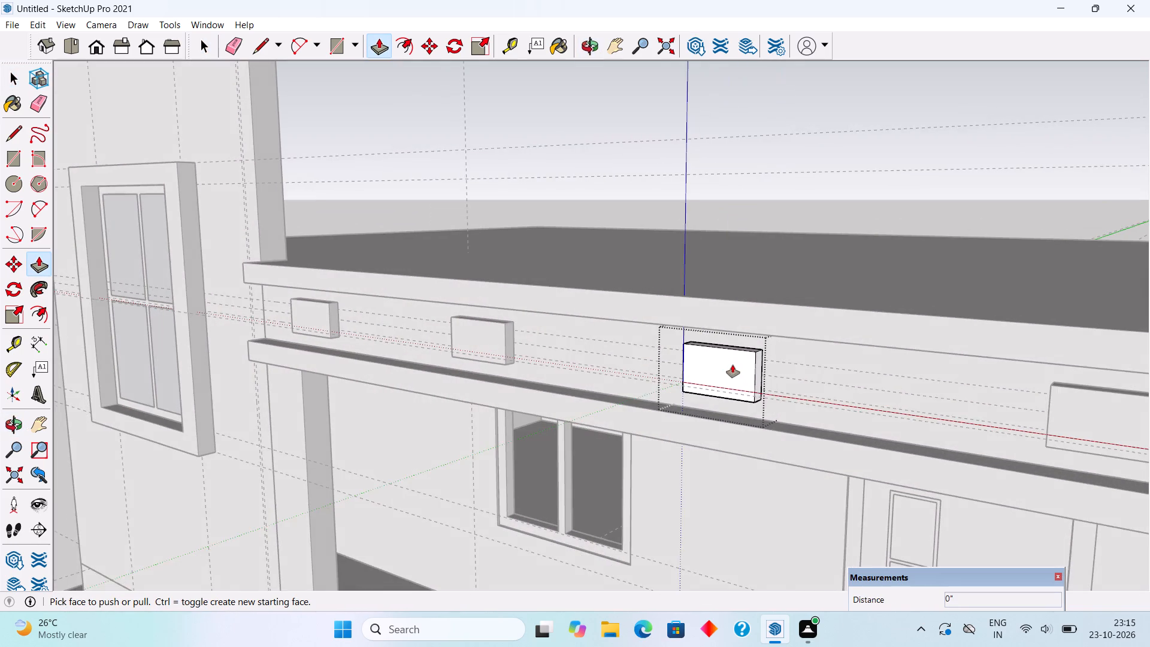
pyautogui.scroll(3, 747, 374)
pyautogui.click(759, 374)
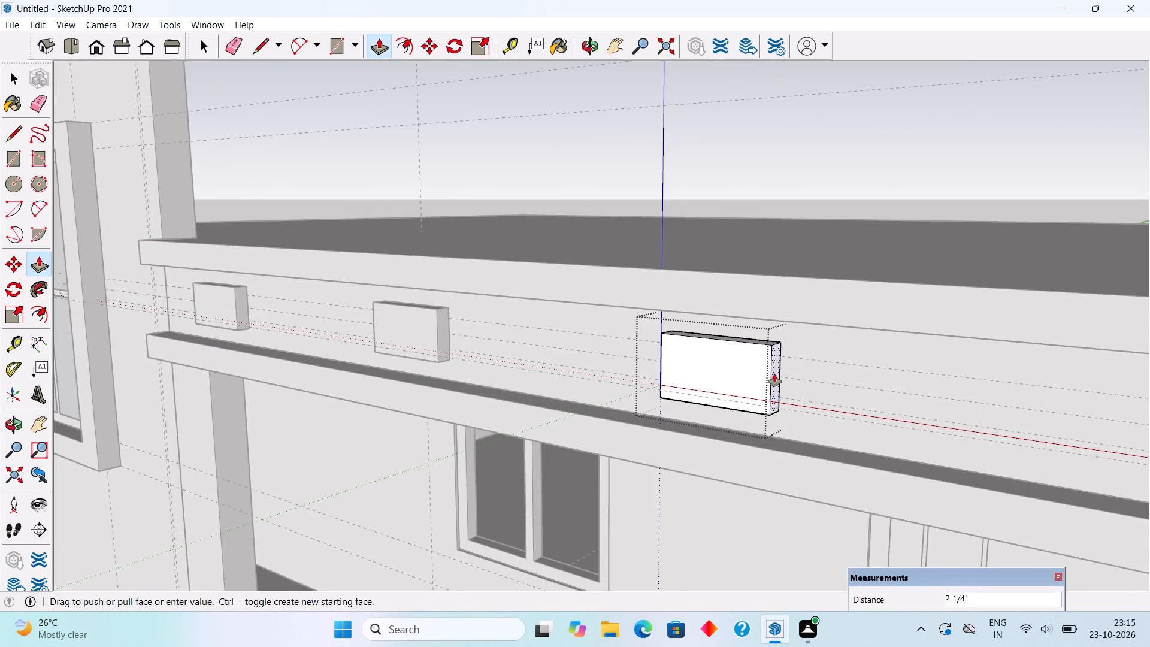
pyautogui.write('2"')
pyautogui.press('Return')
pyautogui.press('space')
# Inside the last block group near the roof band's free end, Push/Pull the matching side face outward by 2" and close the group.
pyautogui.scroll(-6, 691, 377)
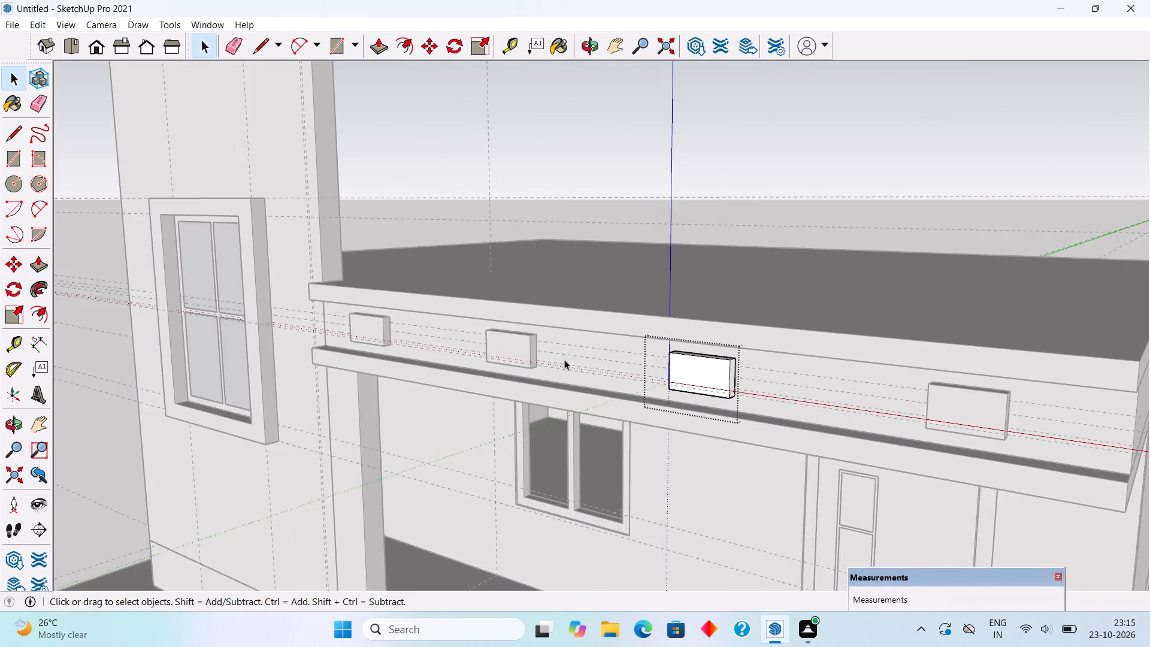
pyautogui.scroll(-5, 564, 359)
pyautogui.scroll(4, 798, 382)
pyautogui.tripleClick(795, 382)
pyautogui.scroll(3, 800, 386)
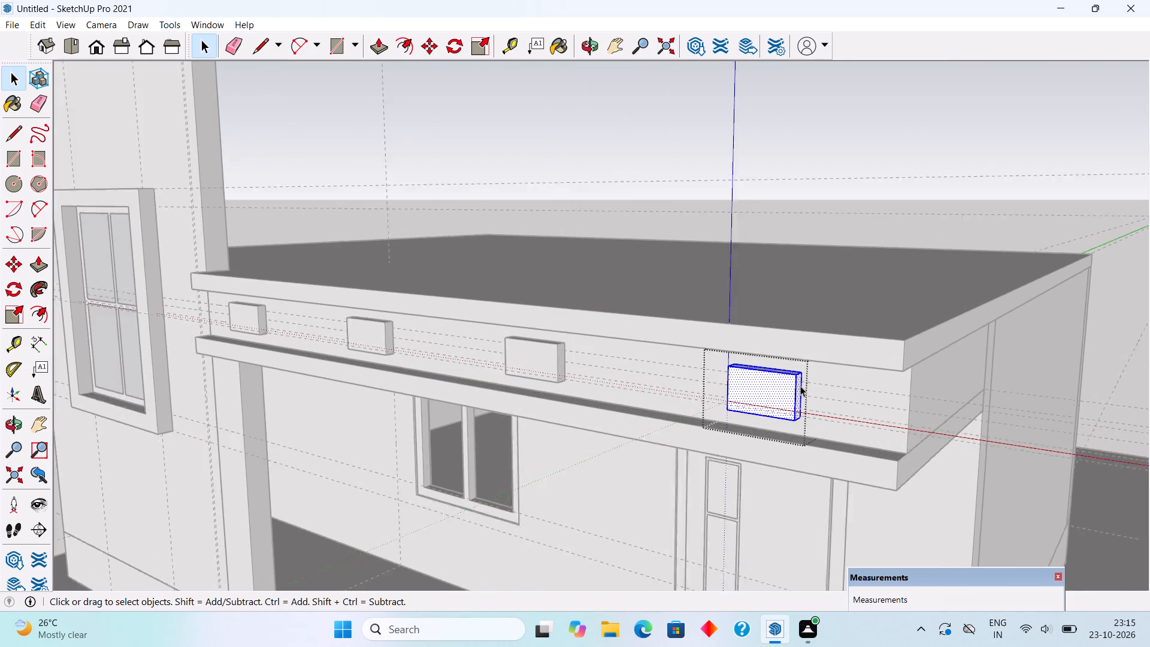
pyautogui.scroll(2, 800, 386)
pyautogui.press('p')
pyautogui.click(800, 392)
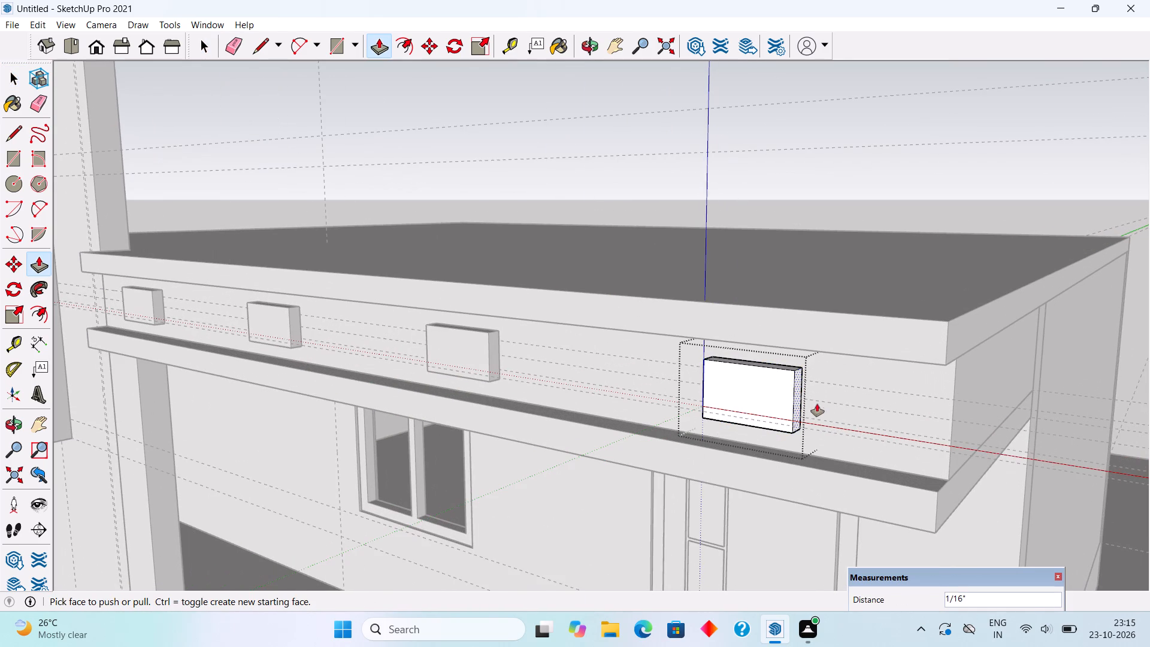
pyautogui.click(798, 416)
pyautogui.press('2')
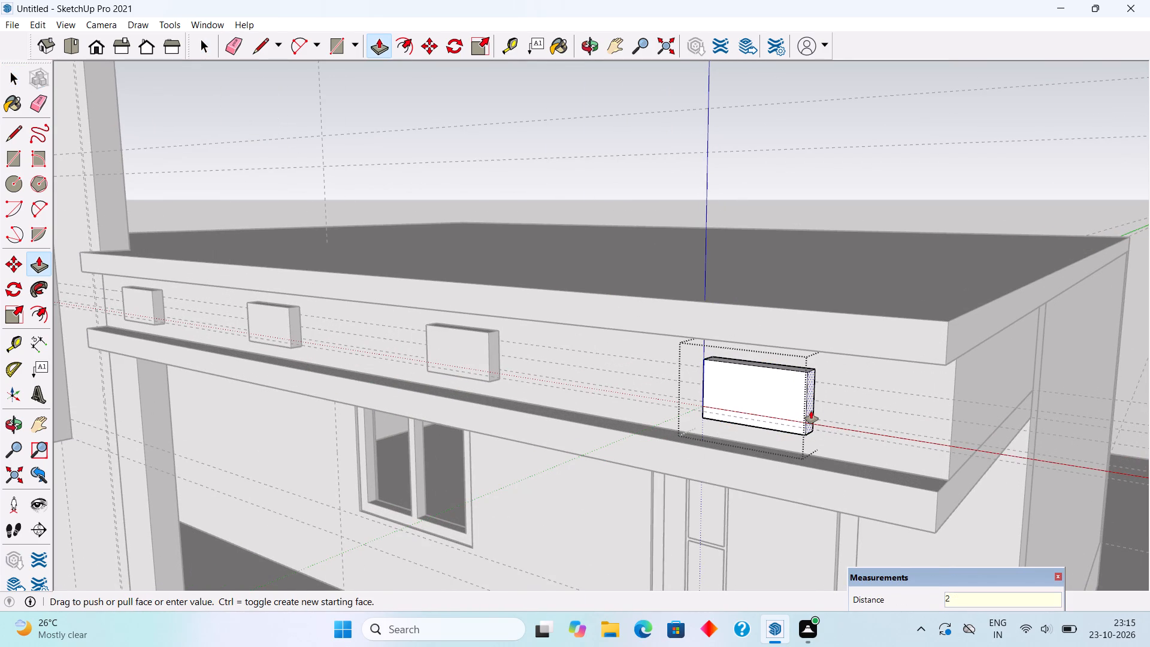
pyautogui.hotkey('shift', '"')
pyautogui.press('Return')
pyautogui.press('space')
pyautogui.scroll(-4, 819, 307)
pyautogui.scroll(1, 819, 307)
pyautogui.scroll(-2, 819, 307)
pyautogui.click(867, 222)
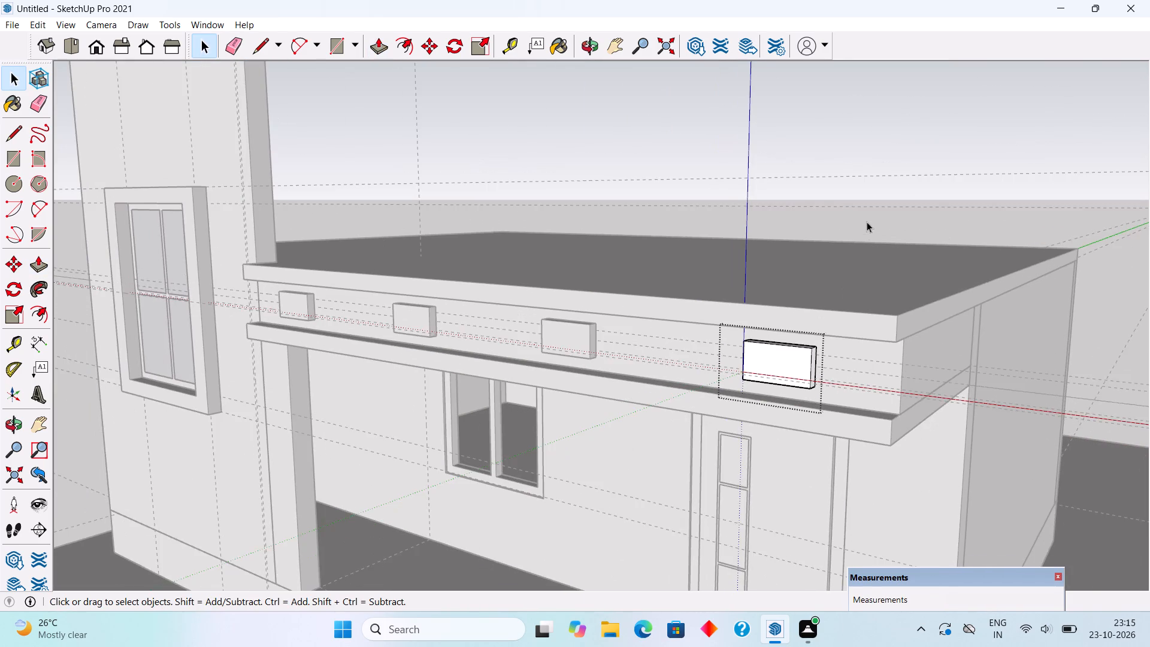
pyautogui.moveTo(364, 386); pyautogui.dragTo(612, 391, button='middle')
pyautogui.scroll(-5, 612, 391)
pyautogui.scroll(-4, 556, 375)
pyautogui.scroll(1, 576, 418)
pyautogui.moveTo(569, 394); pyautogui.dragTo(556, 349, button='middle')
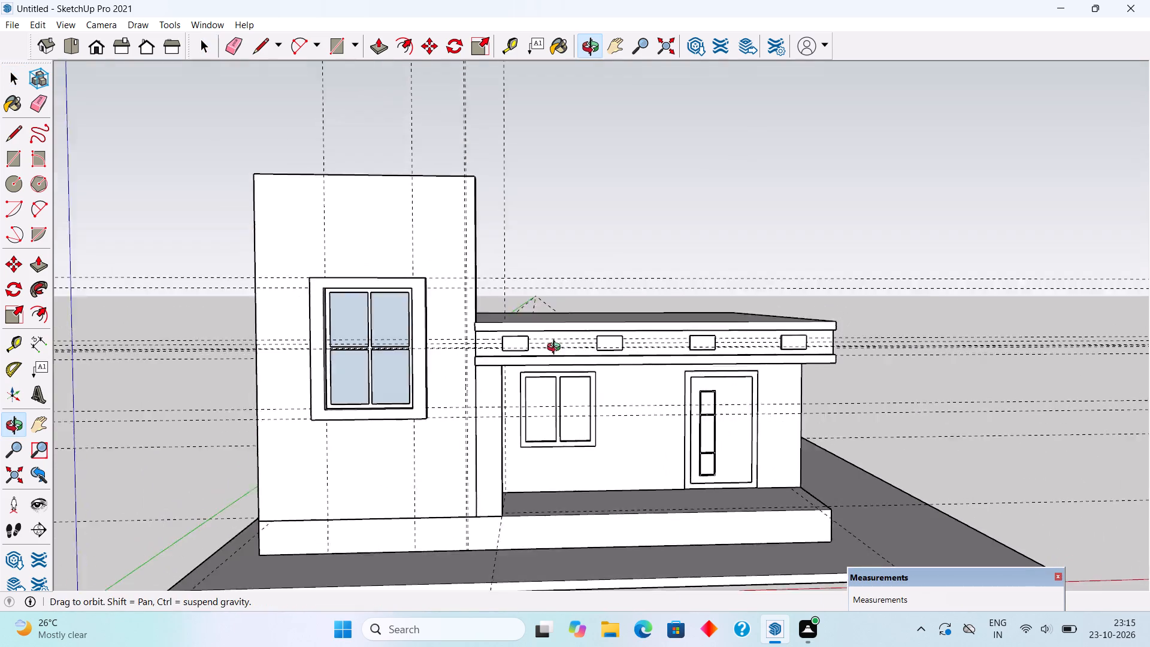
# Delete all the construction guides from the model.
pyautogui.moveTo(556, 349); pyautogui.dragTo(556, 347, button='middle')
pyautogui.scroll(3, 556, 347)
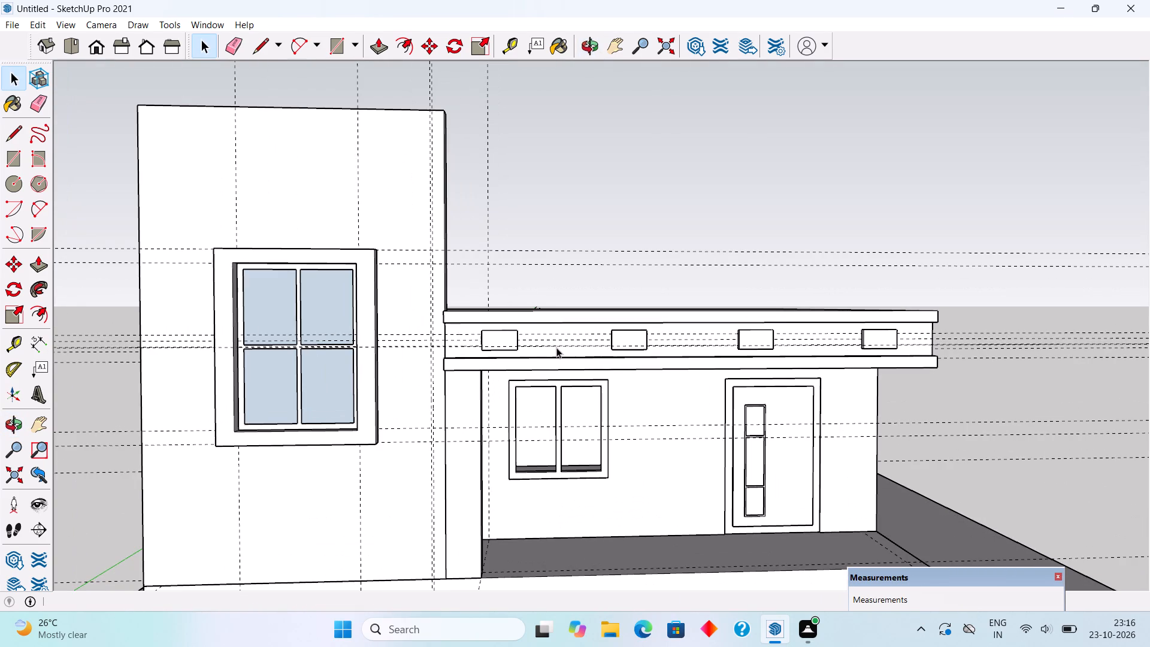
pyautogui.moveTo(561, 309); pyautogui.dragTo(290, 476, button='middle')
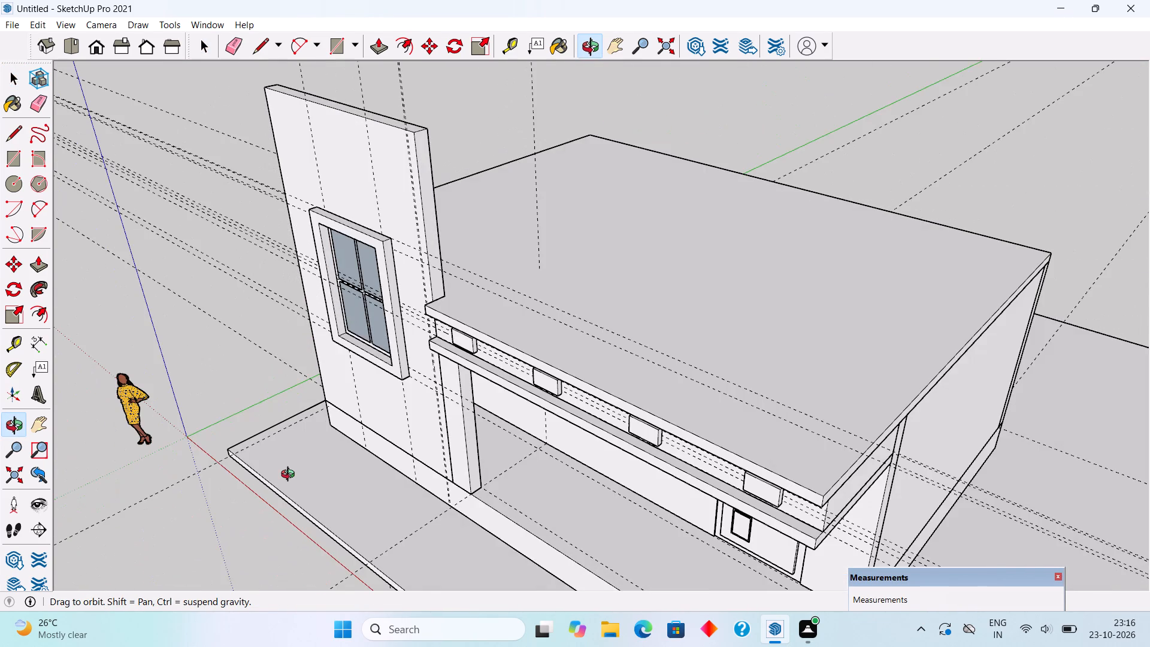
pyautogui.moveTo(290, 476); pyautogui.dragTo(107, 573, button='middle')
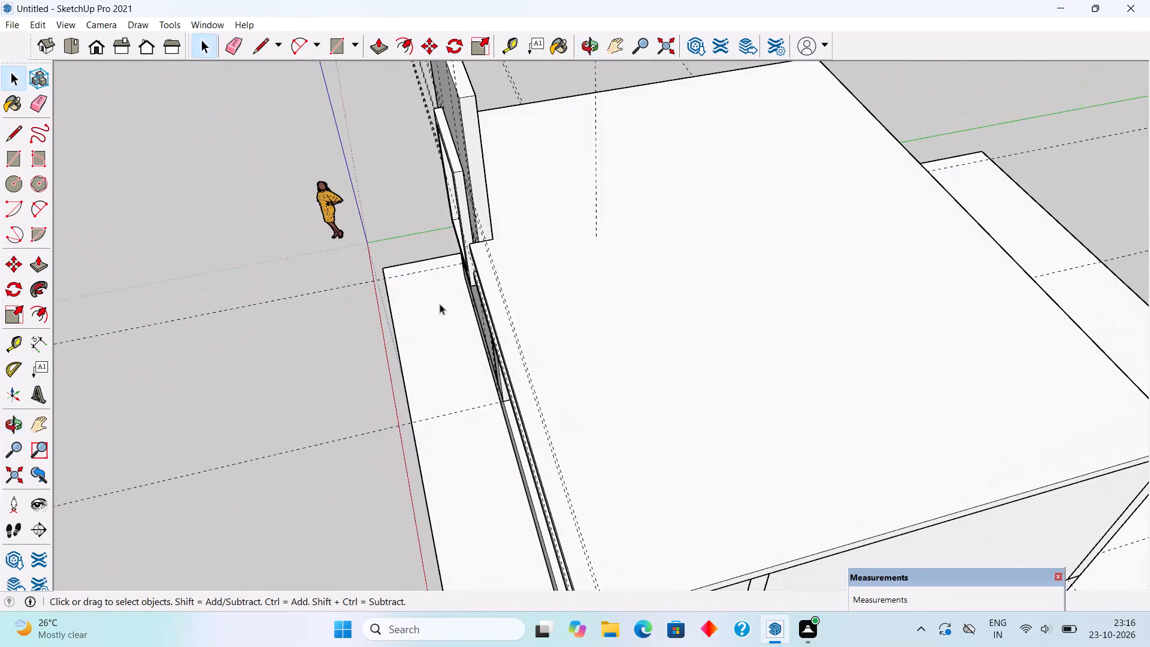
pyautogui.scroll(5, 460, 289)
pyautogui.scroll(4, 610, 162)
pyautogui.scroll(3, 529, 177)
pyautogui.scroll(-4, 516, 186)
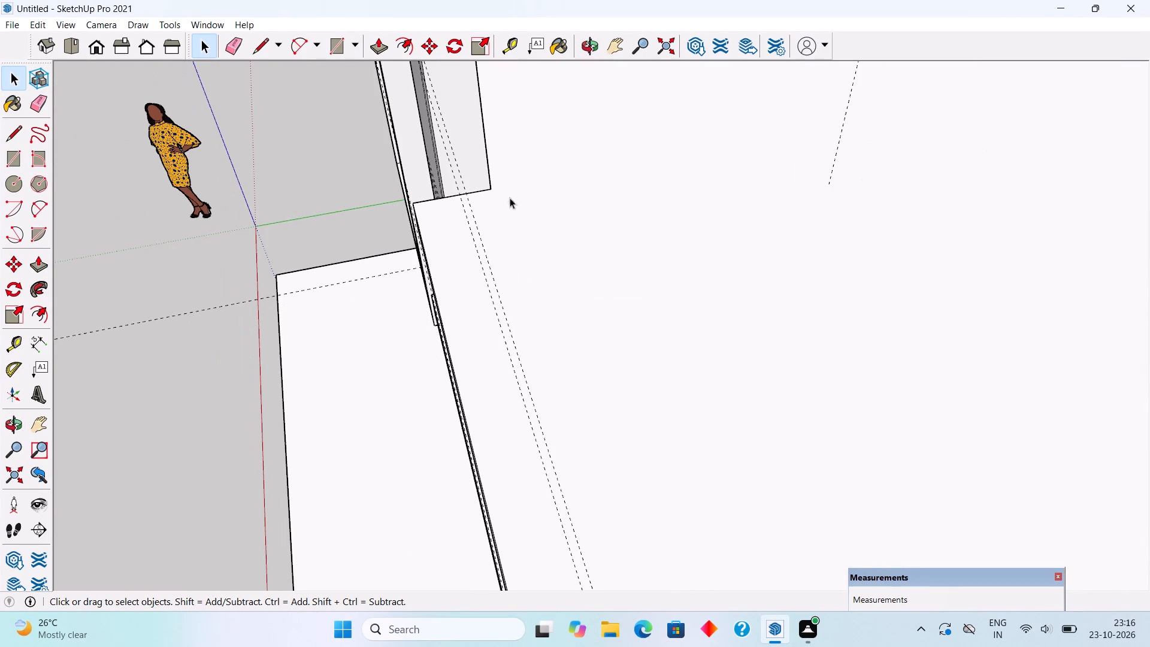
pyautogui.click(34, 29)
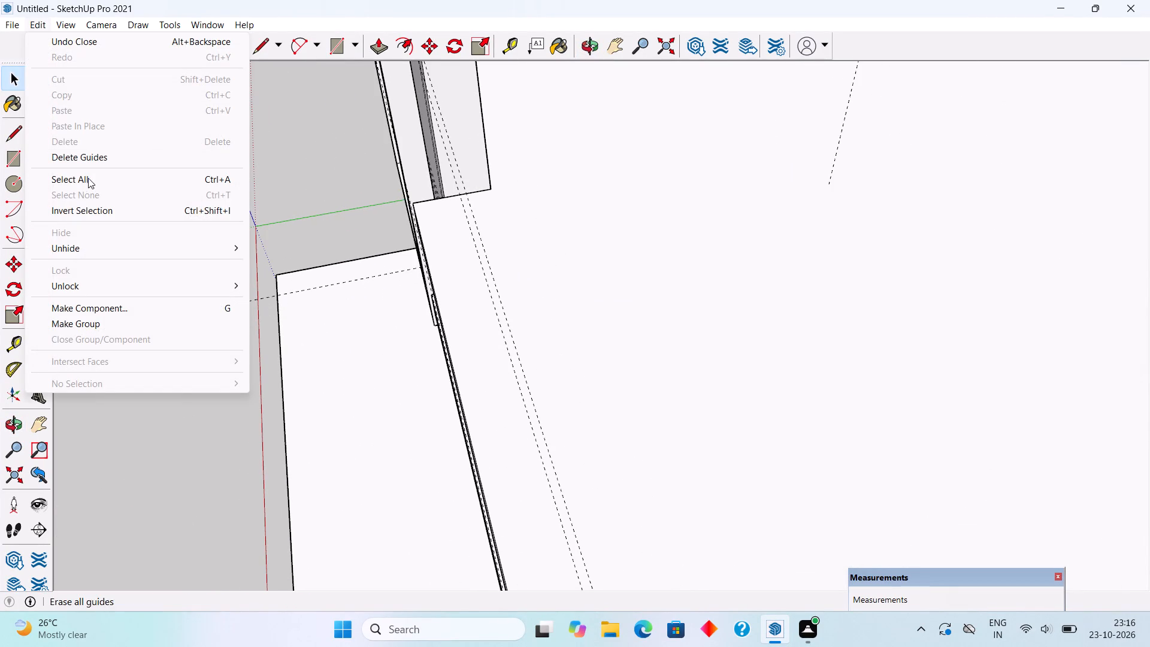
pyautogui.click(99, 159)
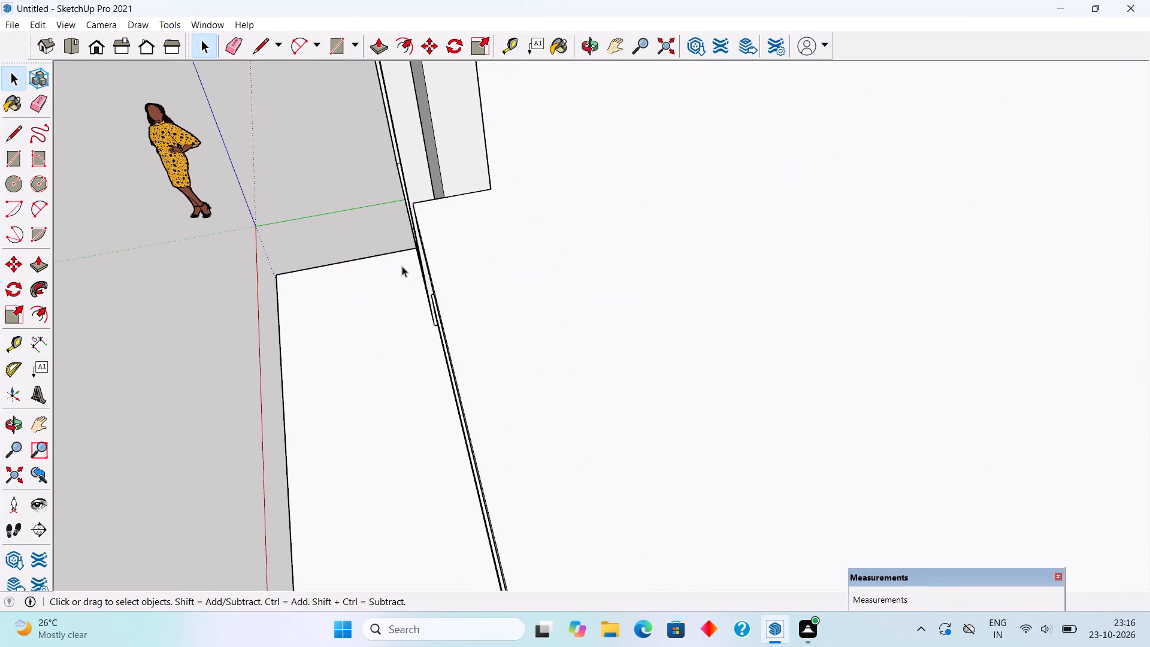
# Place two guides 9" apart across the roof top, parallel to its front edge, the rear one through the tall wall's back corner.
pyautogui.press('t')
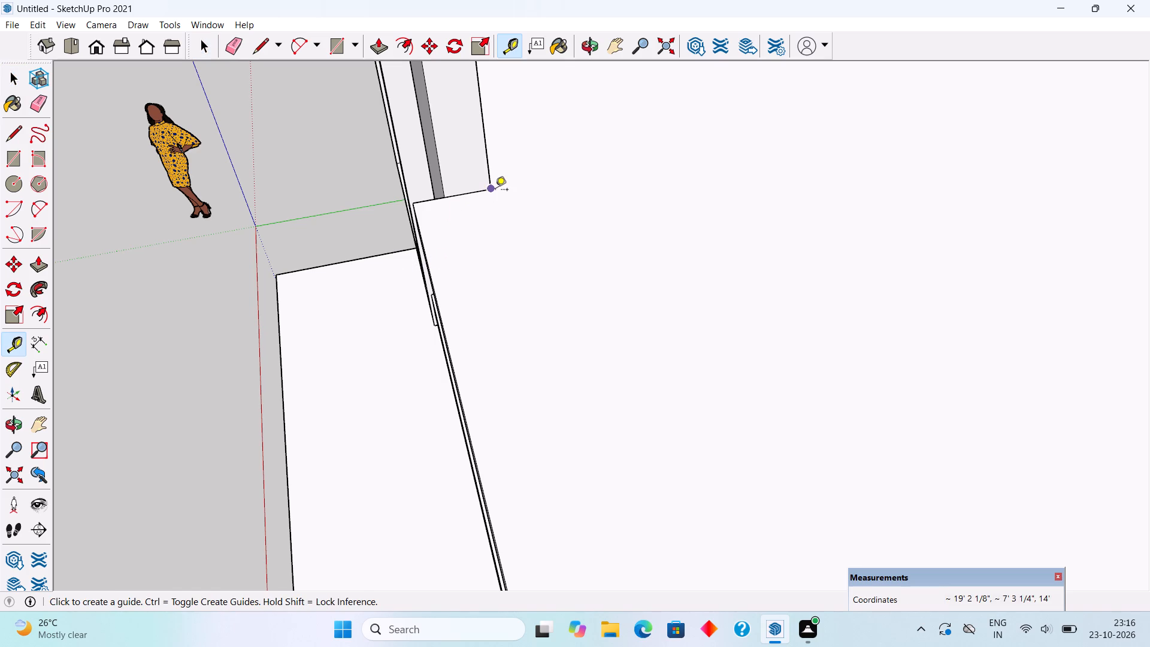
pyautogui.click(434, 303)
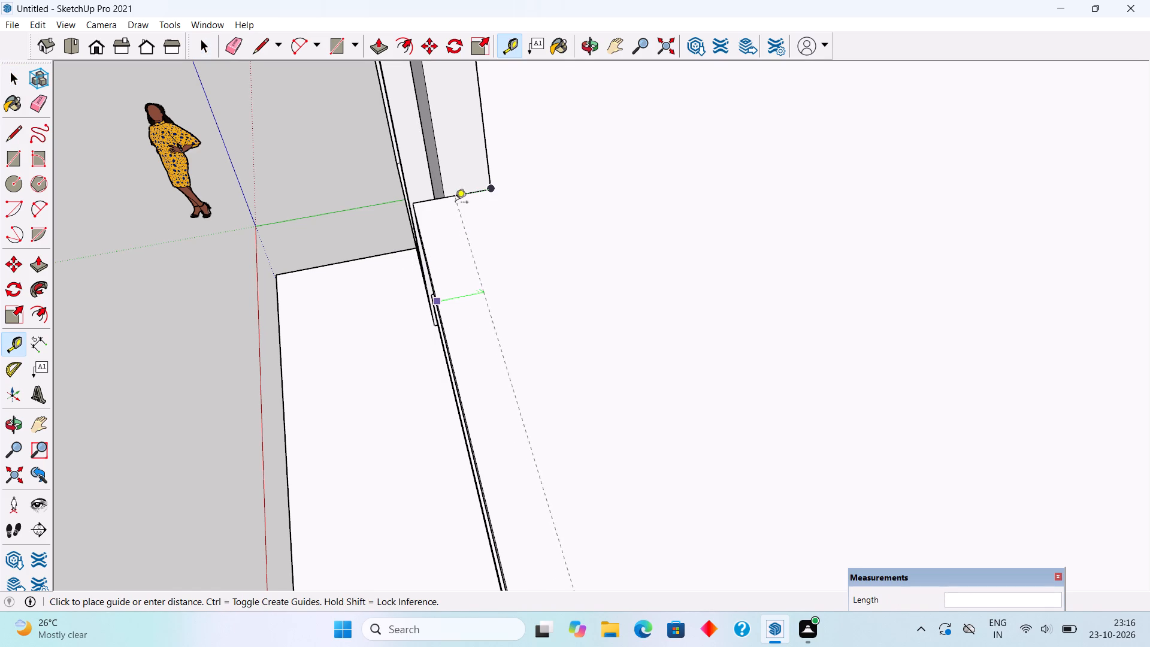
pyautogui.click(446, 197)
pyautogui.click(455, 235)
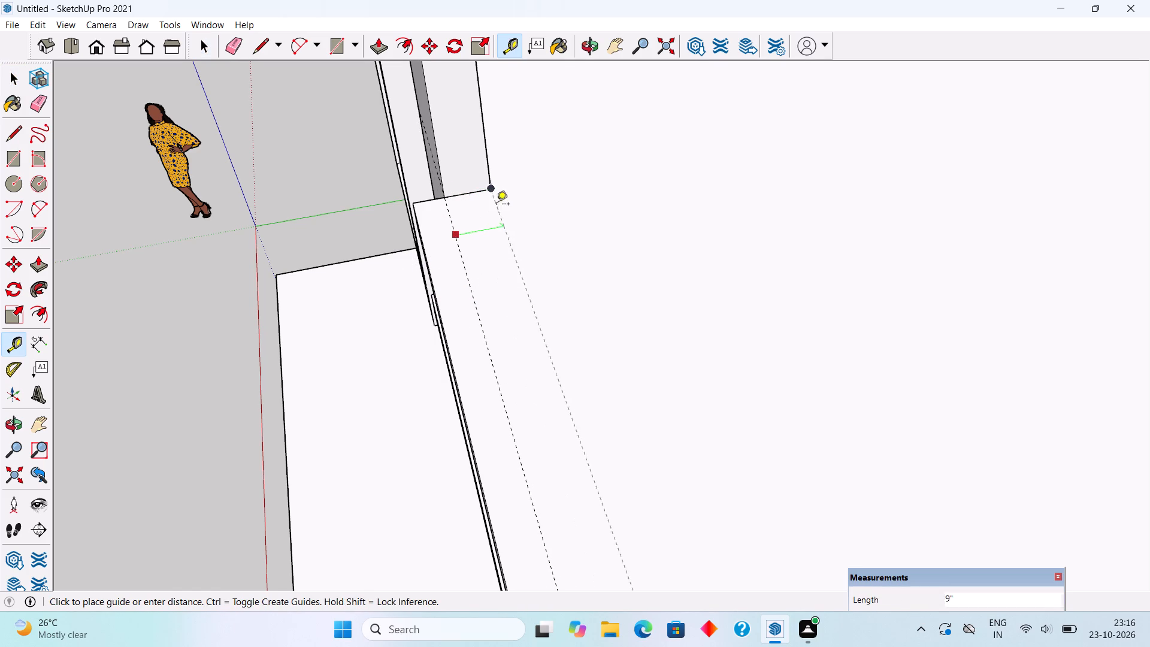
pyautogui.click(489, 191)
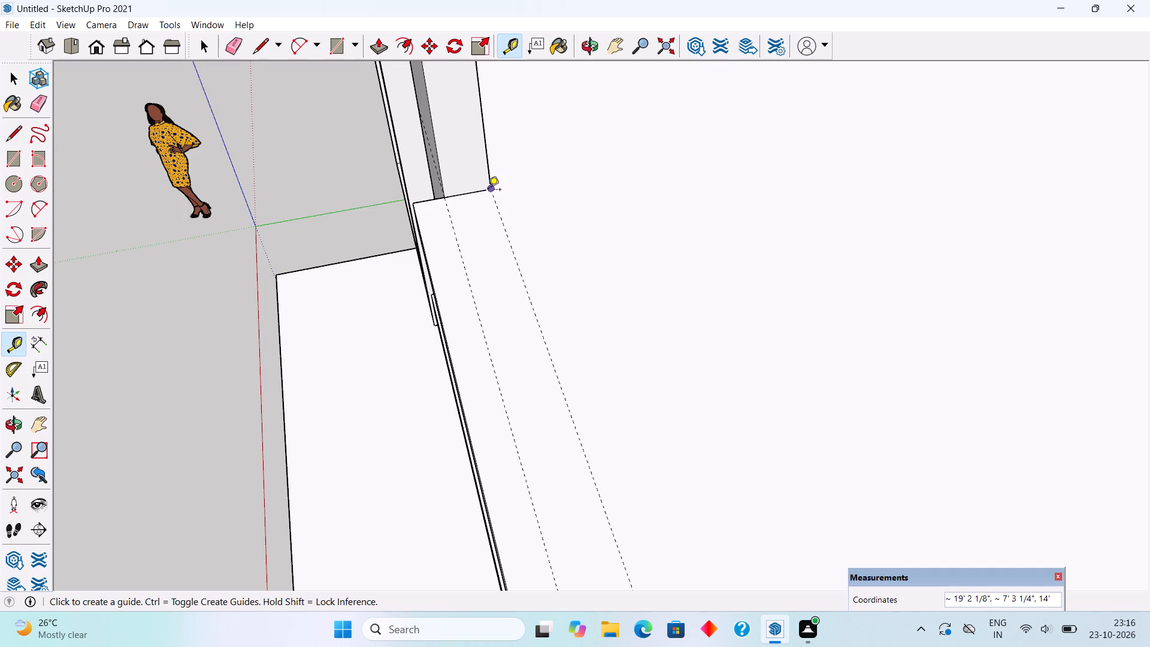
# Draw a 21' 6" by 9" rectangle between the two guides, from the tall wall's back corner to the roof's free end.
pyautogui.press('r')
pyautogui.click(495, 190)
pyautogui.scroll(-5, 627, 366)
pyautogui.scroll(-2, 557, 332)
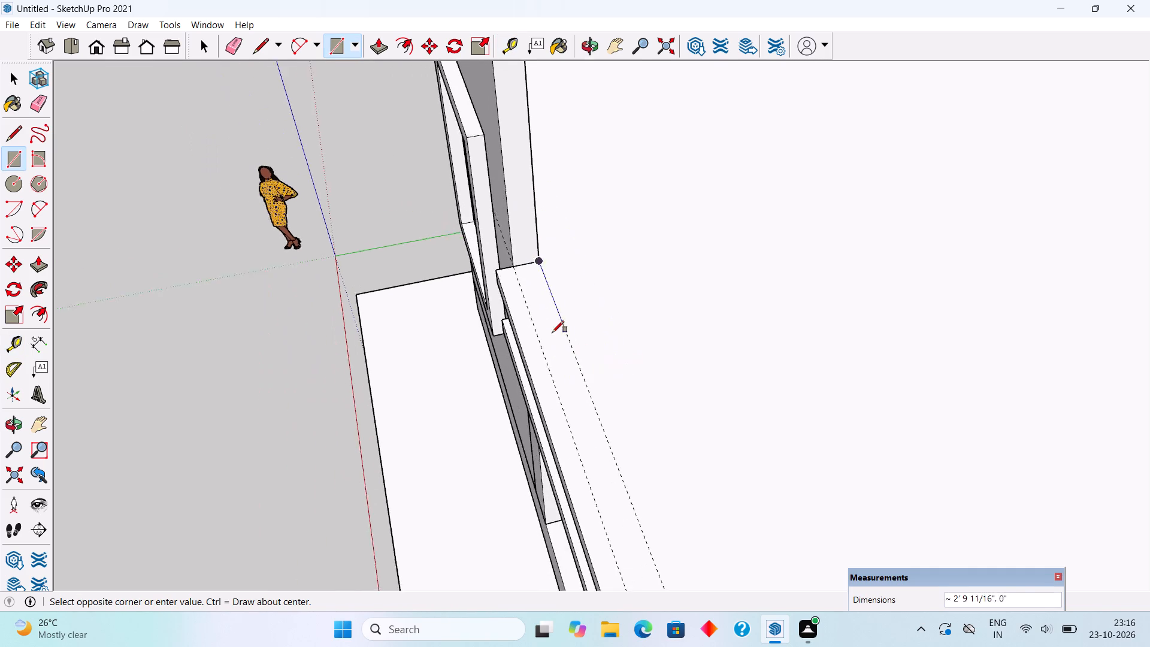
pyautogui.scroll(-12, 552, 332)
pyautogui.scroll(9, 594, 504)
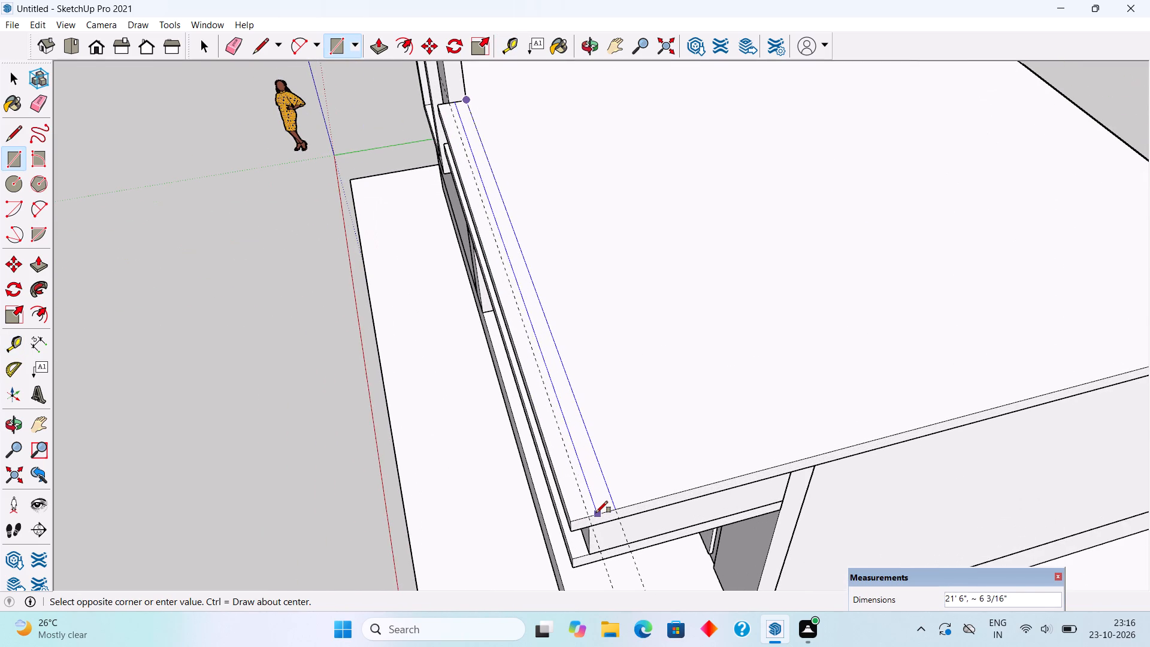
pyautogui.click(591, 516)
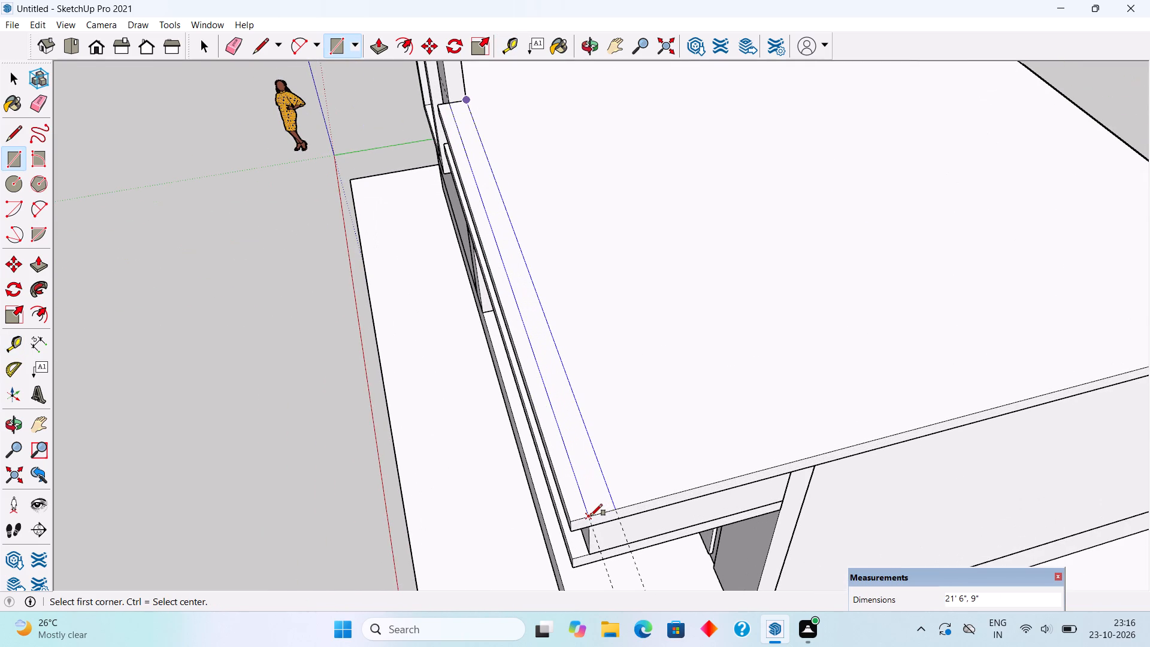
# Push/Pull the long narrow rectangle on the roof up by 3' as a parapet wall.
pyautogui.press('p')
pyautogui.click(591, 507)
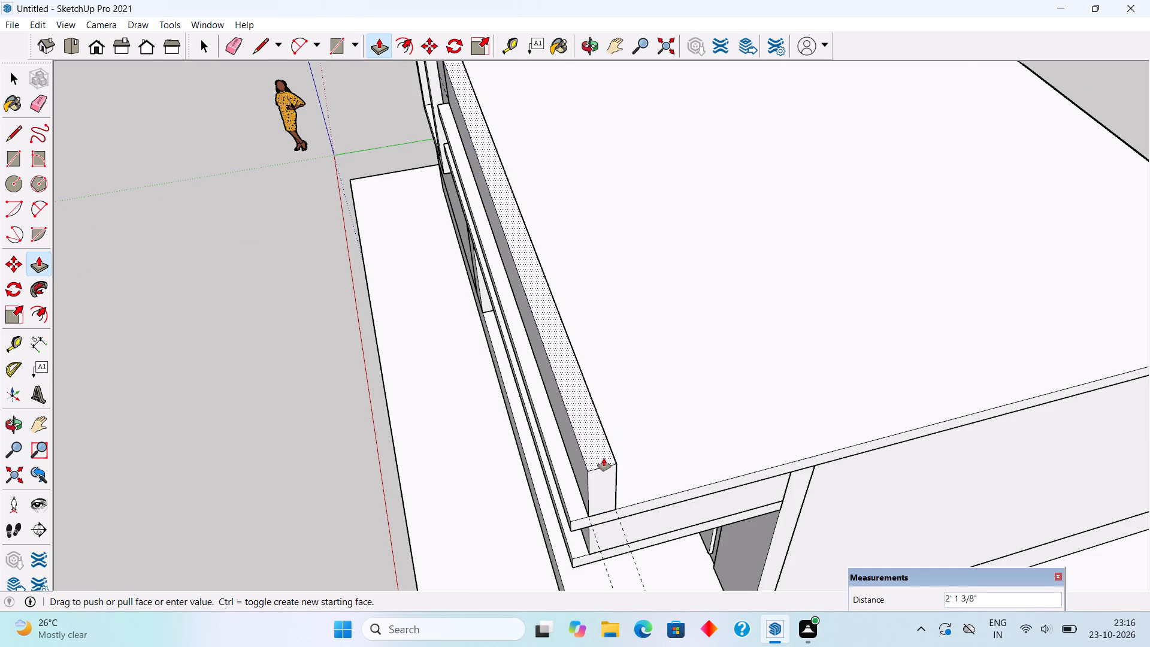
pyautogui.write("3'")
pyautogui.press('Return')
pyautogui.press('space')
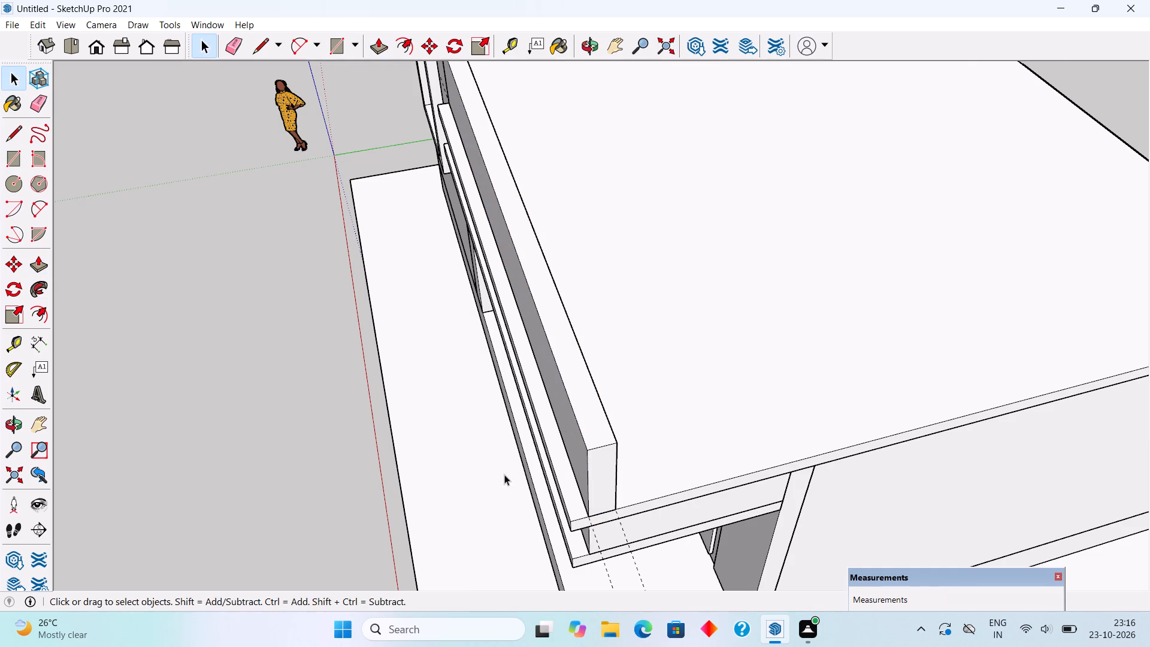
# Push/Pull the parapet wall's top face up by another 1'.
pyautogui.moveTo(501, 469); pyautogui.dragTo(831, 335, button='middle')
pyautogui.scroll(-4, 831, 335)
pyautogui.moveTo(552, 403); pyautogui.dragTo(653, 255, button='middle')
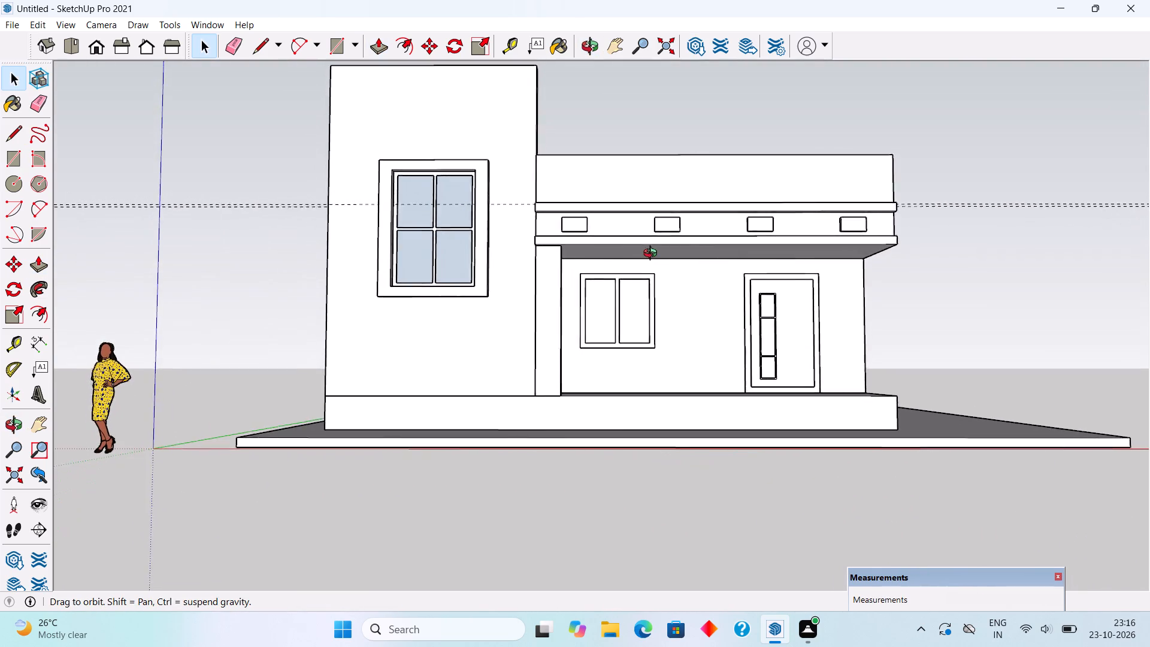
pyautogui.moveTo(653, 255); pyautogui.dragTo(631, 256, button='middle')
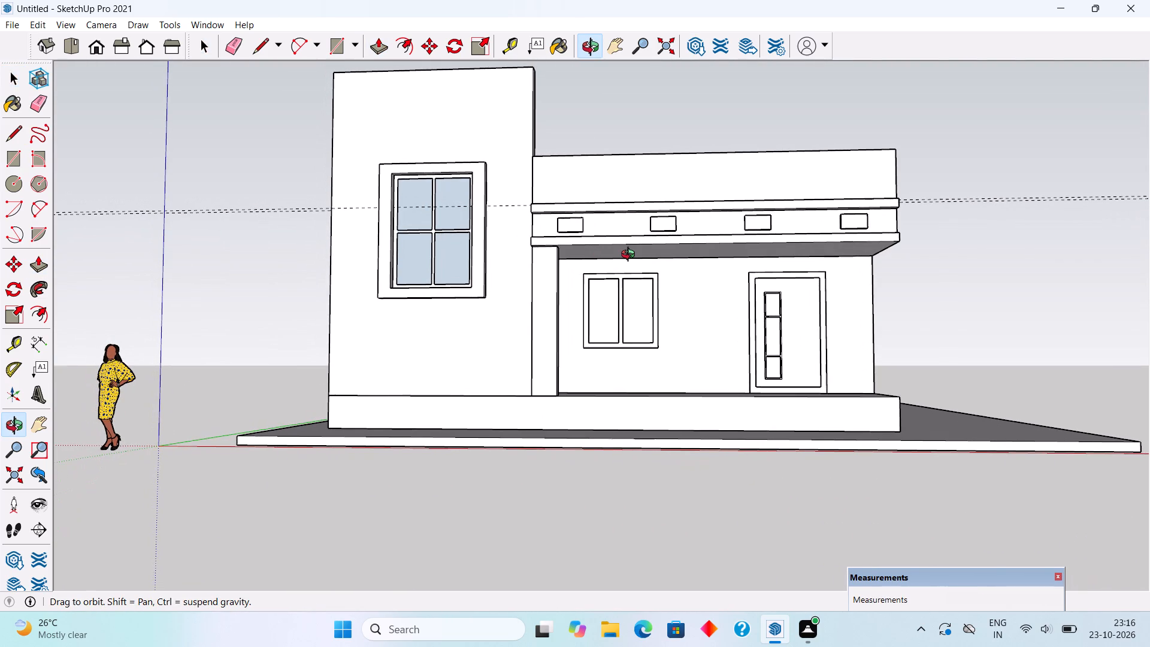
pyautogui.moveTo(631, 256); pyautogui.dragTo(608, 343, button='middle')
pyautogui.scroll(1, 609, 343)
pyautogui.moveTo(671, 267); pyautogui.dragTo(228, 561, button='middle')
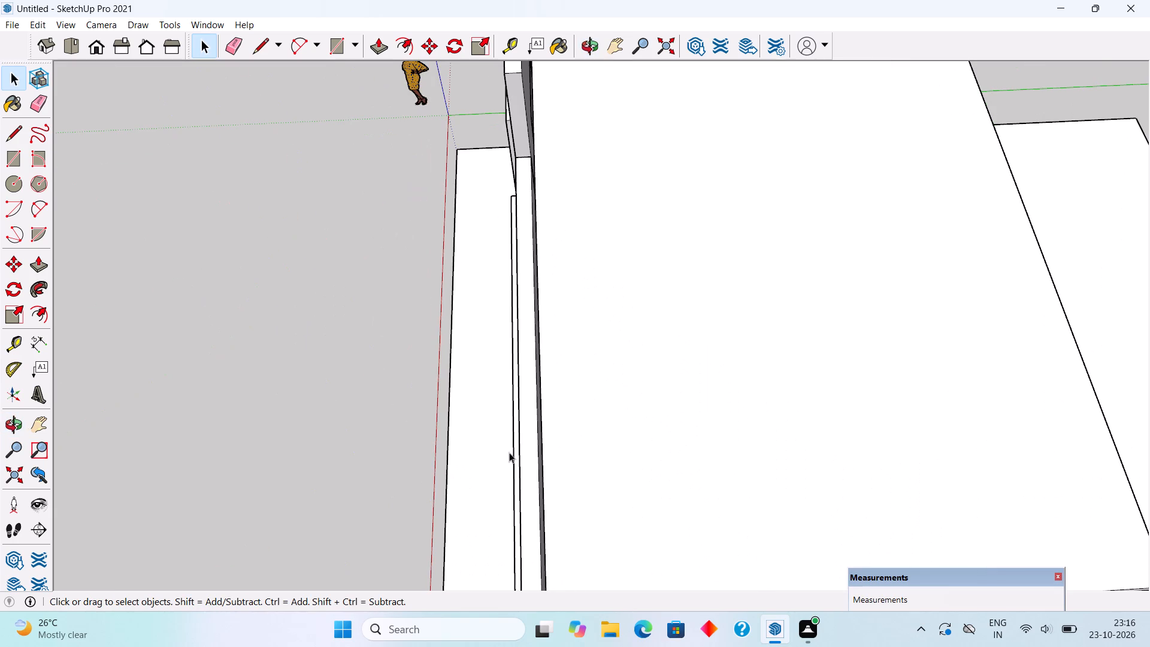
pyautogui.press('p')
pyautogui.click(526, 434)
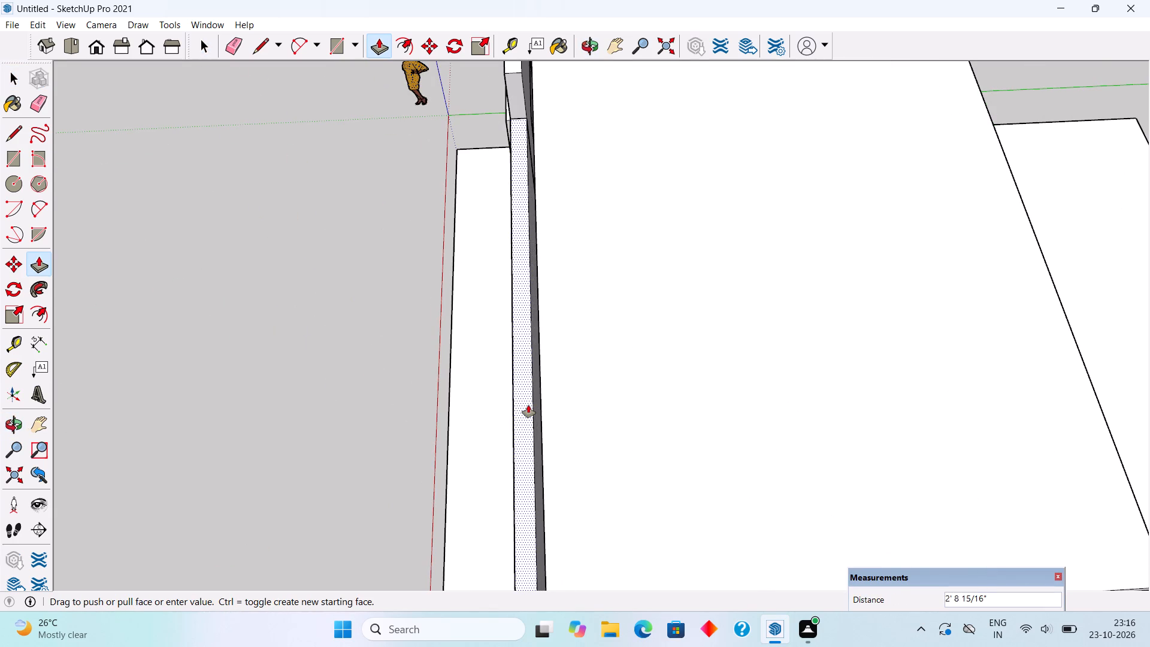
pyautogui.write("1'")
pyautogui.press('Return')
pyautogui.press('space')
# Select the whole parapet wall and make it a group.
pyautogui.moveTo(367, 416); pyautogui.dragTo(851, 342, button='middle')
pyautogui.scroll(-2, 851, 342)
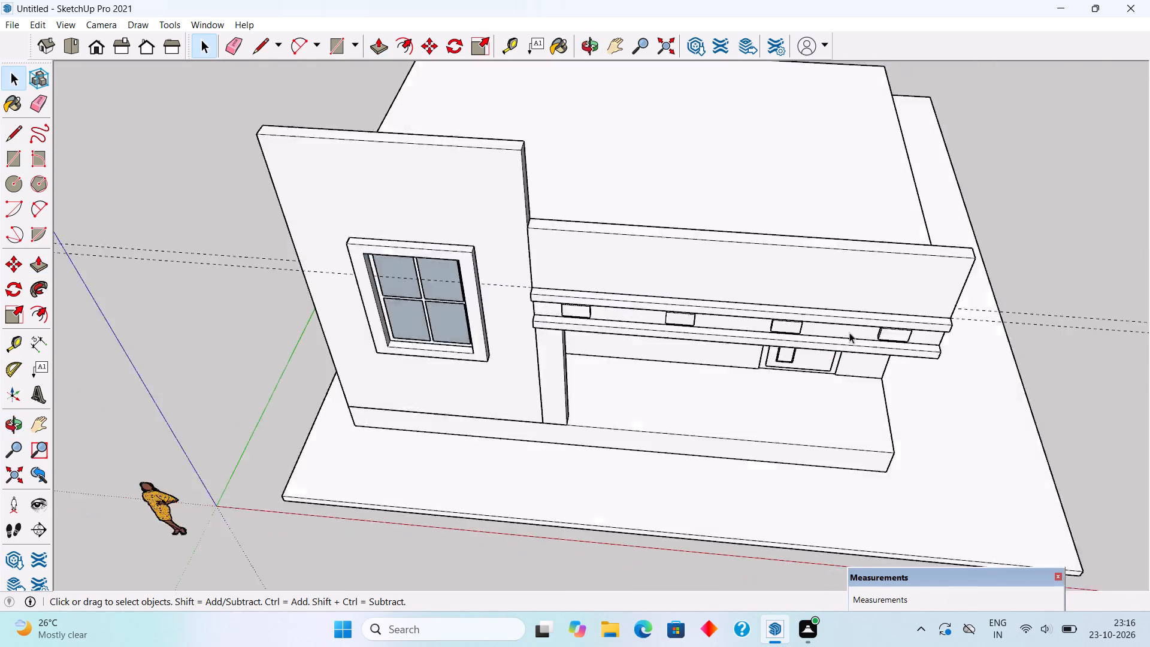
pyautogui.scroll(-3, 849, 332)
pyautogui.moveTo(1001, 391); pyautogui.dragTo(932, 219, button='middle')
pyautogui.scroll(5, 879, 440)
pyautogui.moveTo(848, 474); pyautogui.dragTo(903, 439, button='middle')
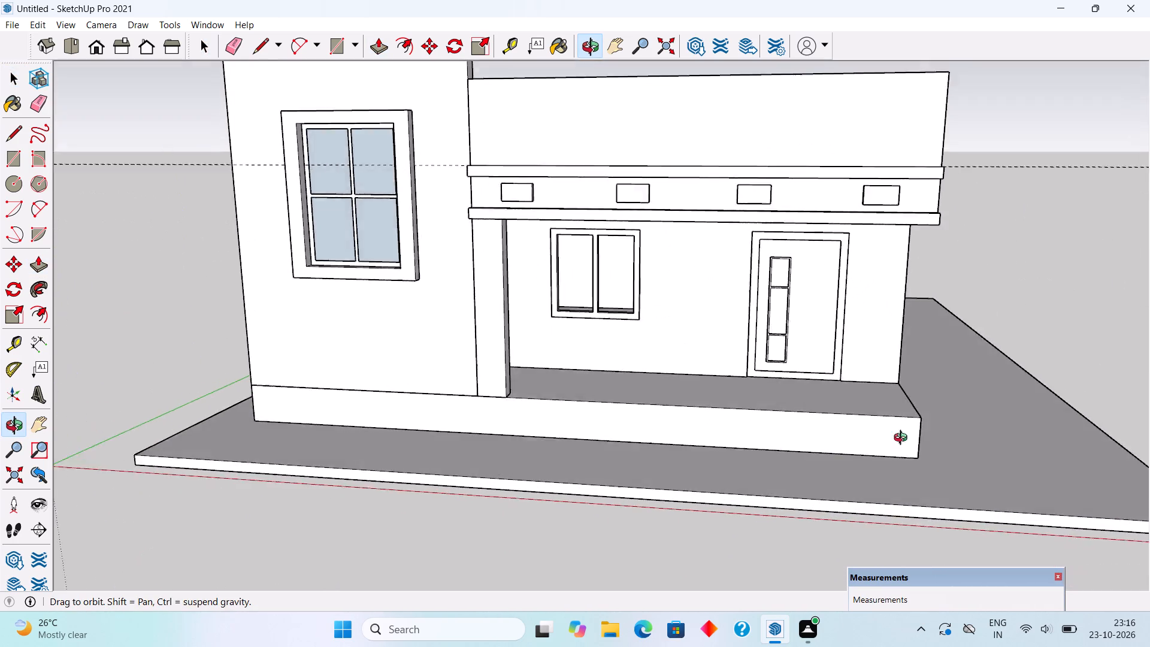
pyautogui.moveTo(903, 439); pyautogui.dragTo(905, 437, button='middle')
pyautogui.scroll(-5, 907, 434)
pyautogui.moveTo(821, 446); pyautogui.dragTo(937, 344, button='middle')
pyautogui.scroll(4, 900, 280)
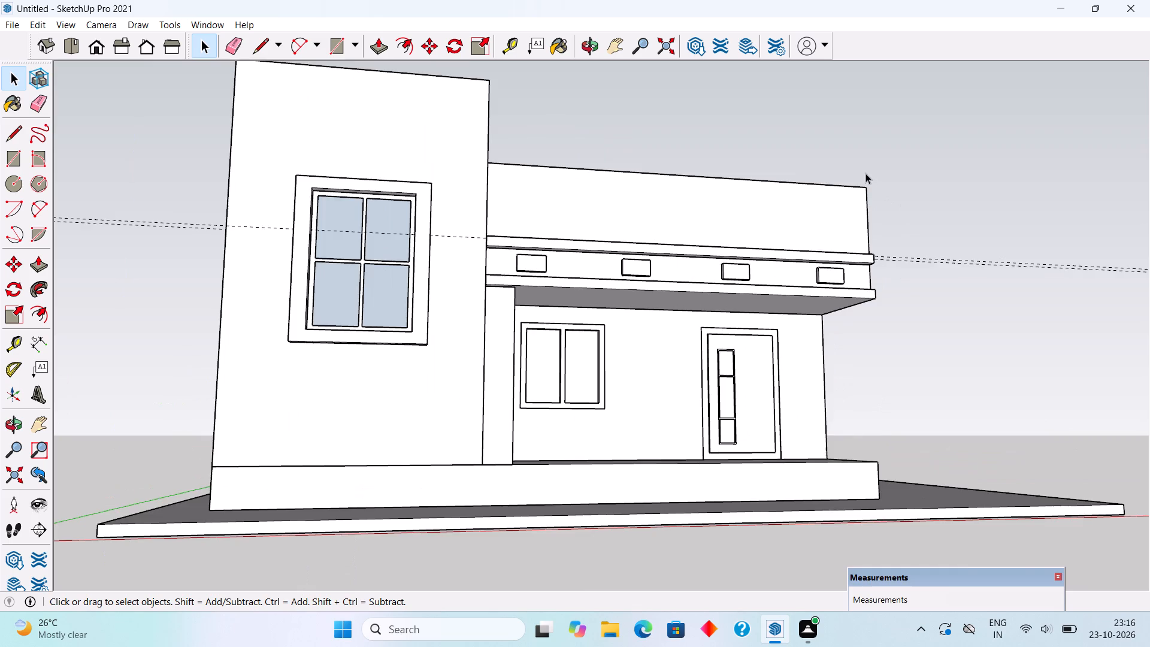
pyautogui.scroll(2, 865, 173)
pyautogui.moveTo(848, 182); pyautogui.dragTo(759, 311, button='middle')
pyautogui.tripleClick(765, 256)
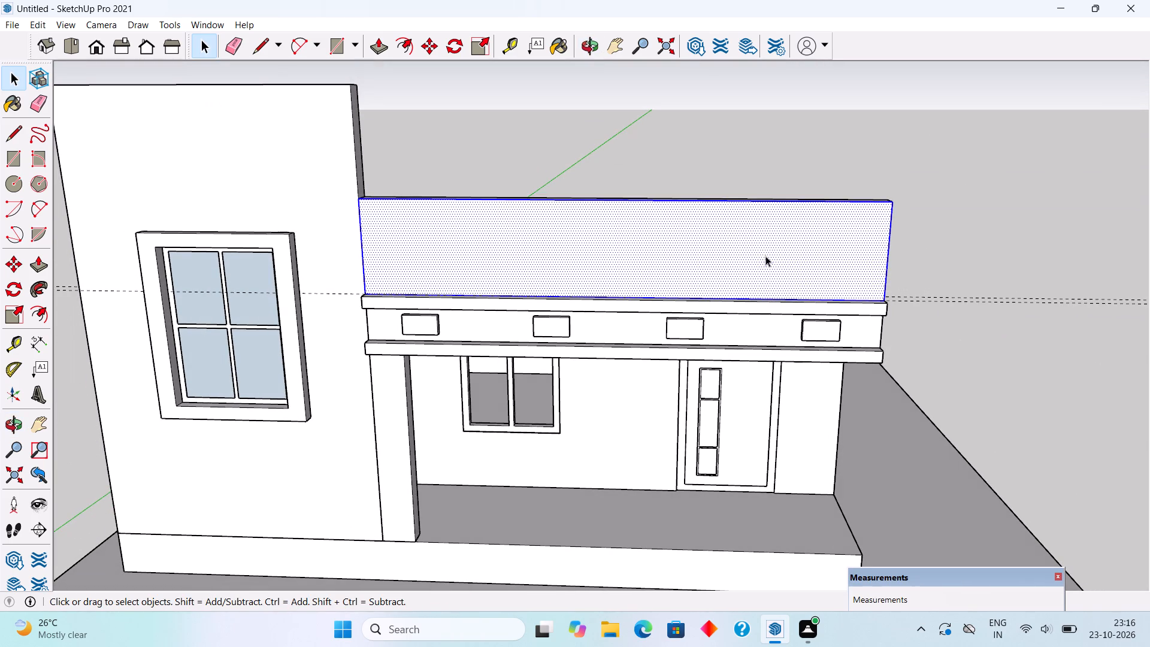
pyautogui.rightClick(765, 256)
pyautogui.click(831, 380)
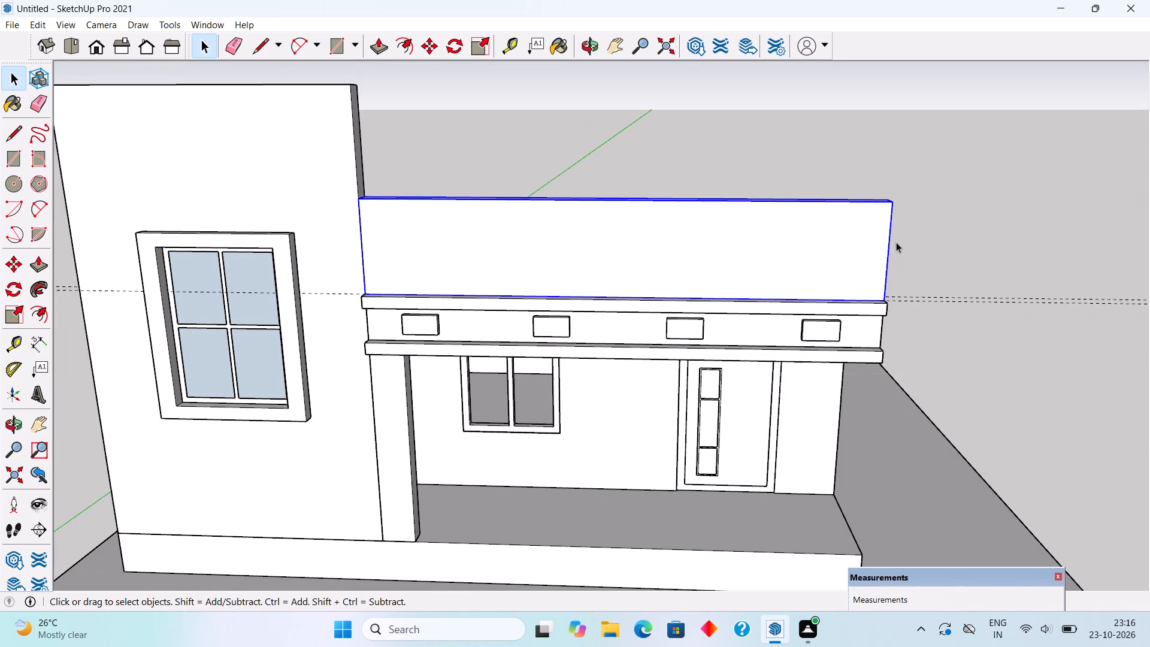
pyautogui.click(896, 242)
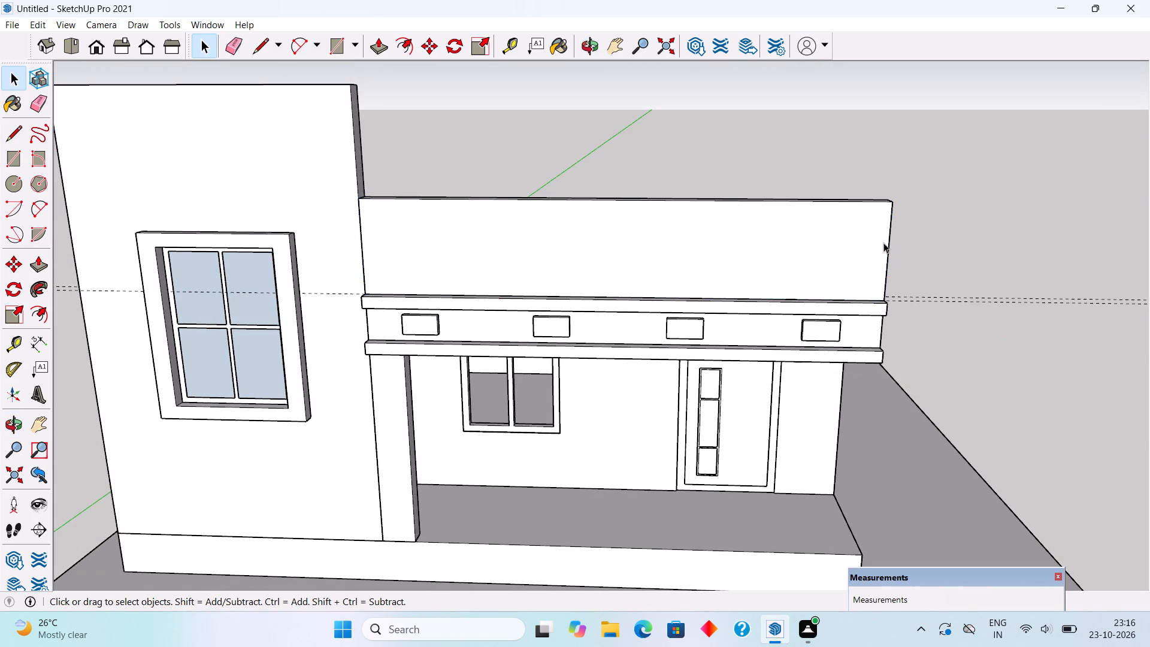
# Inside the parapet group, draw a rectangle about 4' 6" by 2' 3" on the front face near the free end.
pyautogui.scroll(2, 612, 240)
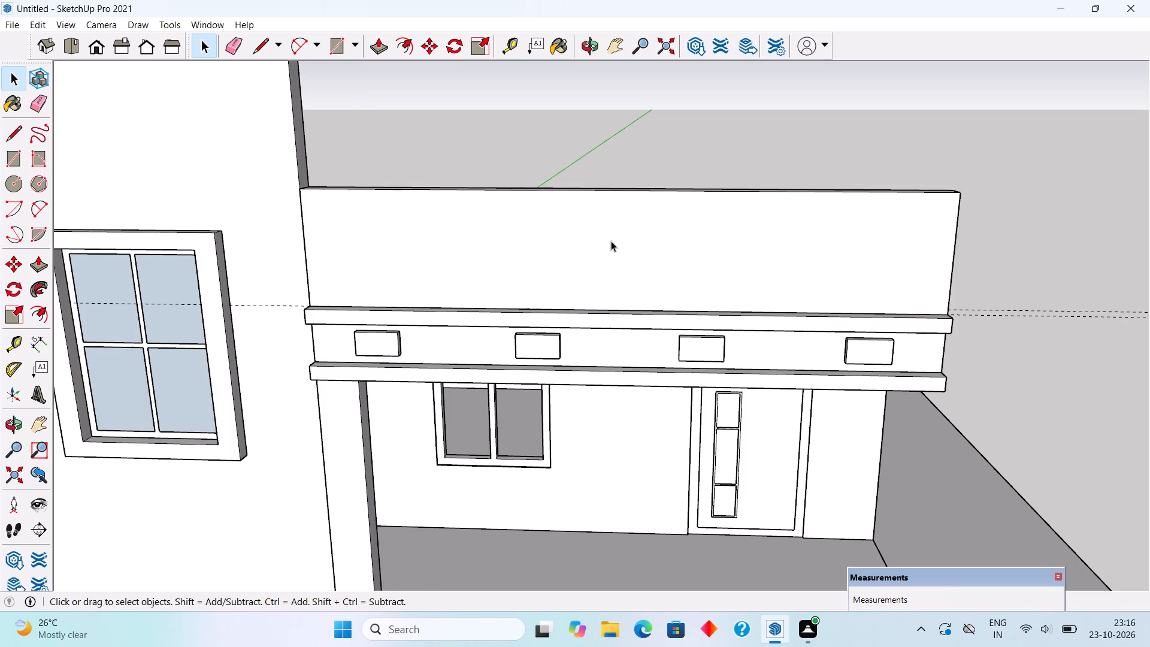
pyautogui.scroll(1, 770, 250)
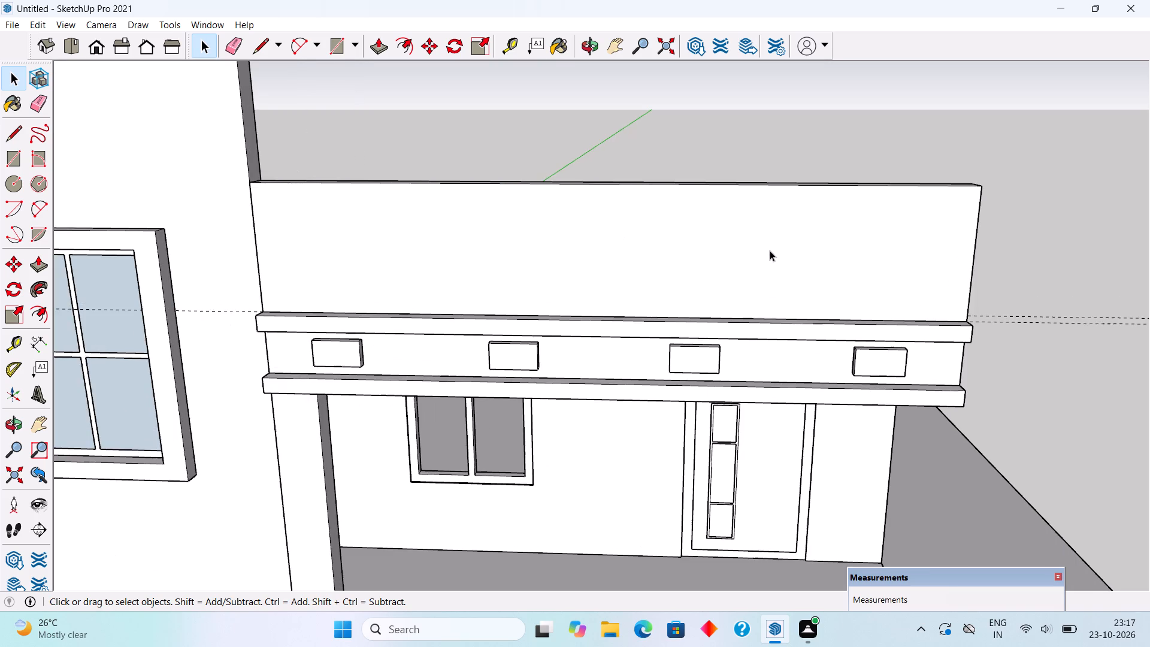
pyautogui.tripleClick(770, 250)
pyautogui.moveTo(909, 306); pyautogui.dragTo(950, 279, button='middle')
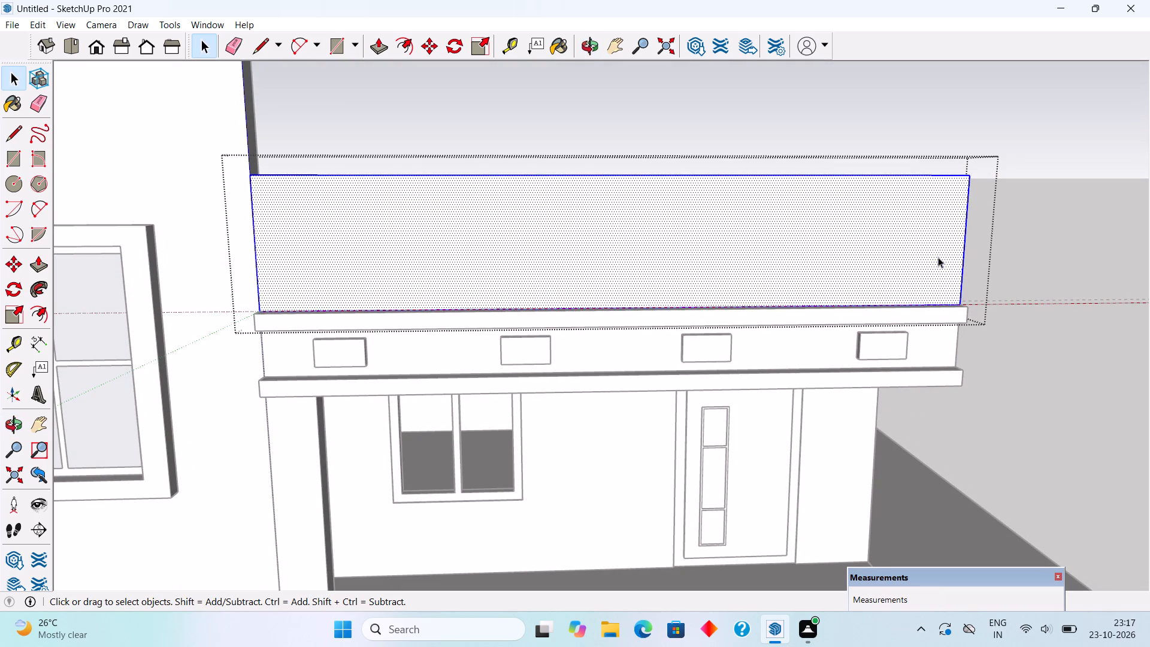
pyautogui.press('r')
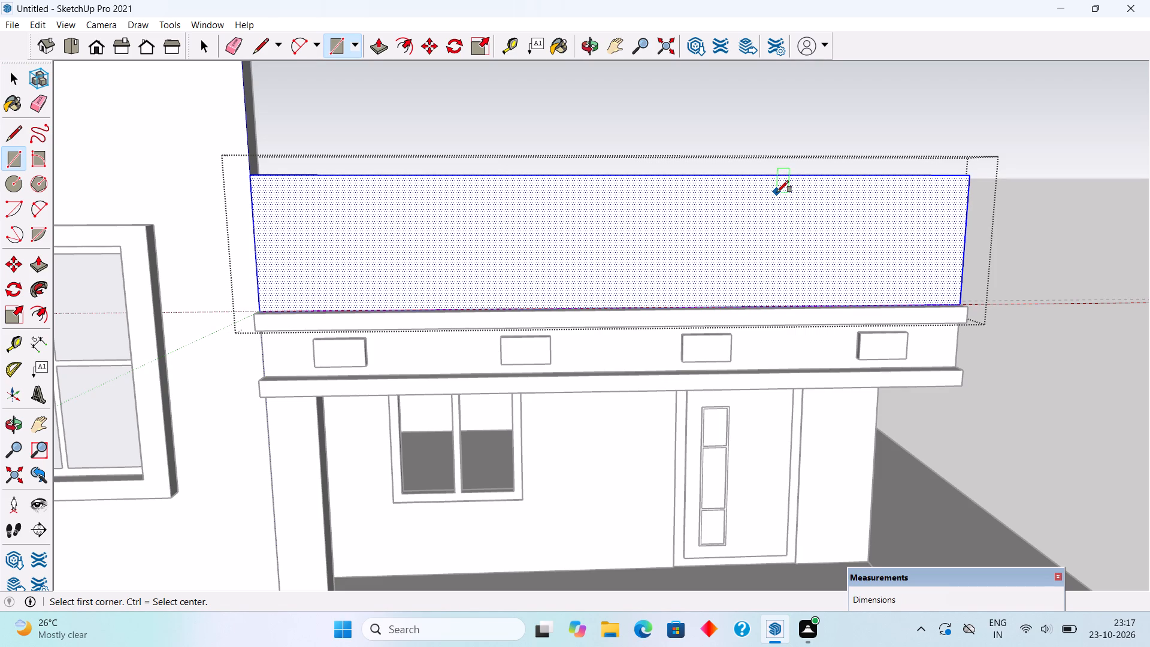
pyautogui.click(778, 196)
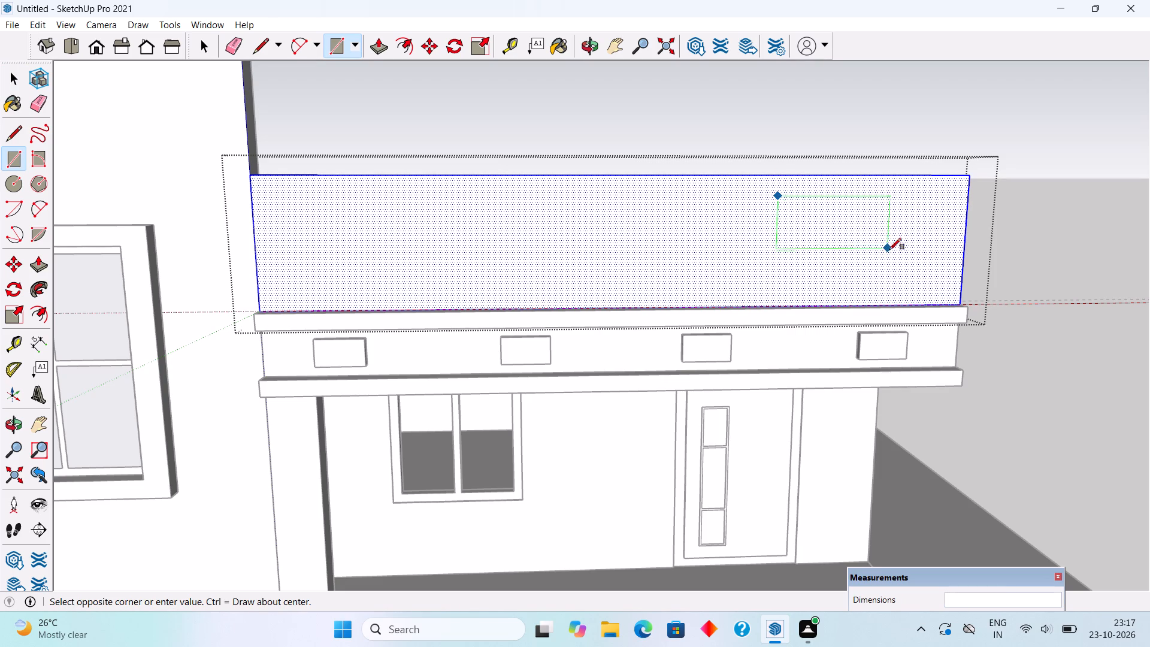
pyautogui.click(919, 268)
# Offset the parapet rectangle inward by about 3".
pyautogui.press('f')
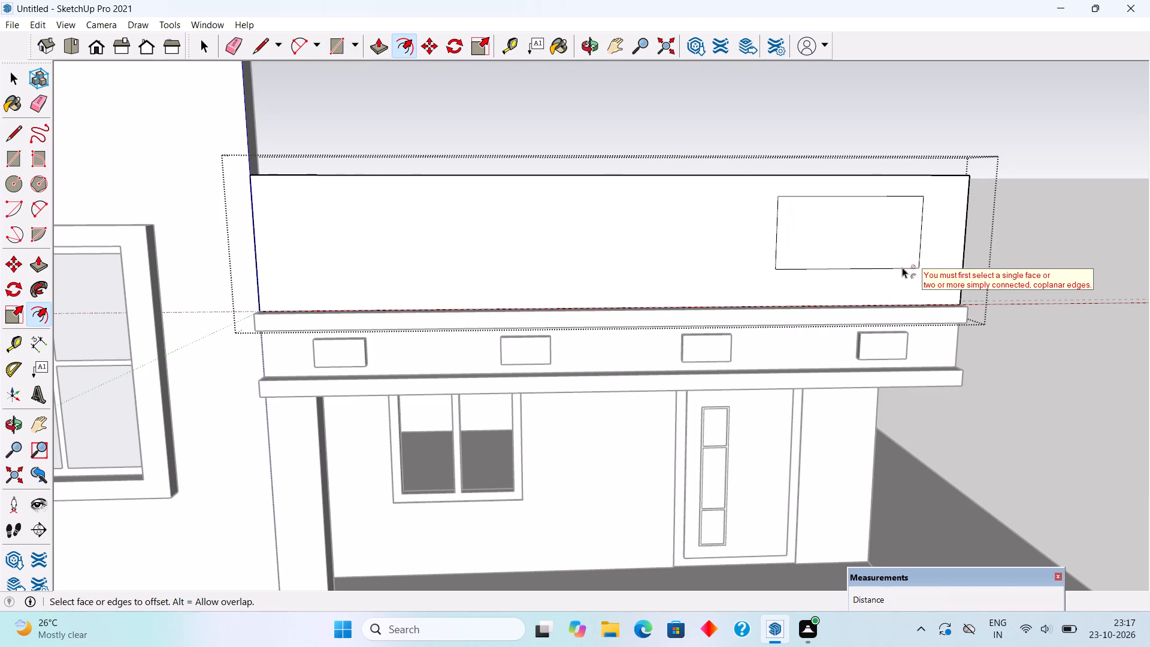
pyautogui.click(883, 265)
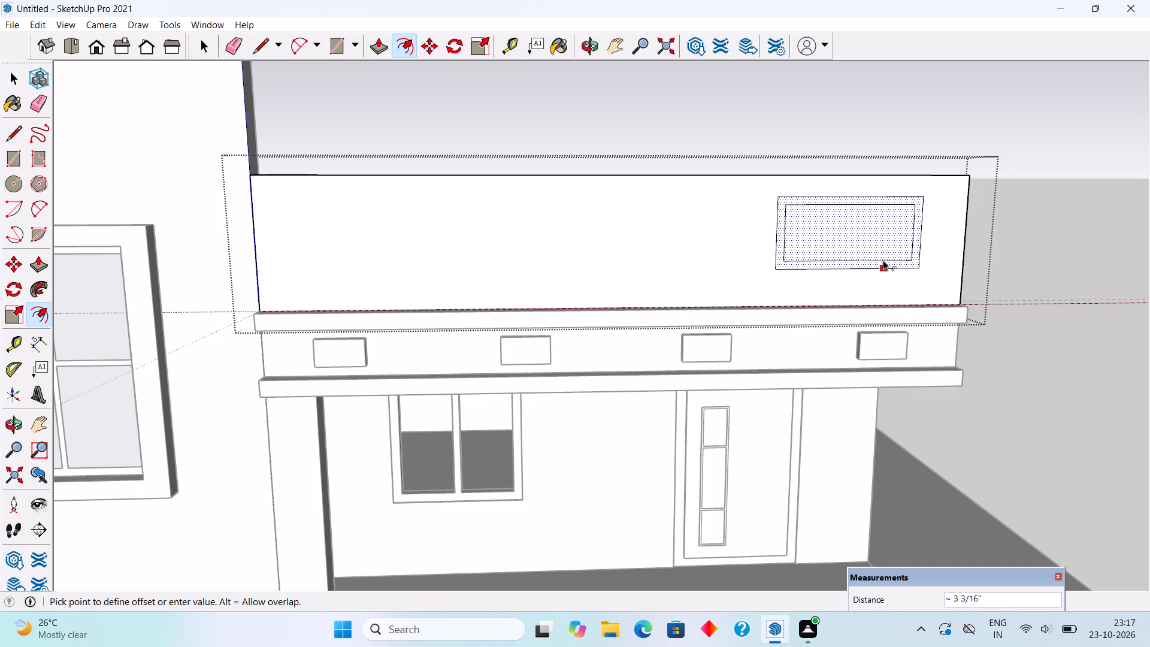
pyautogui.click(883, 260)
pyautogui.press('space')
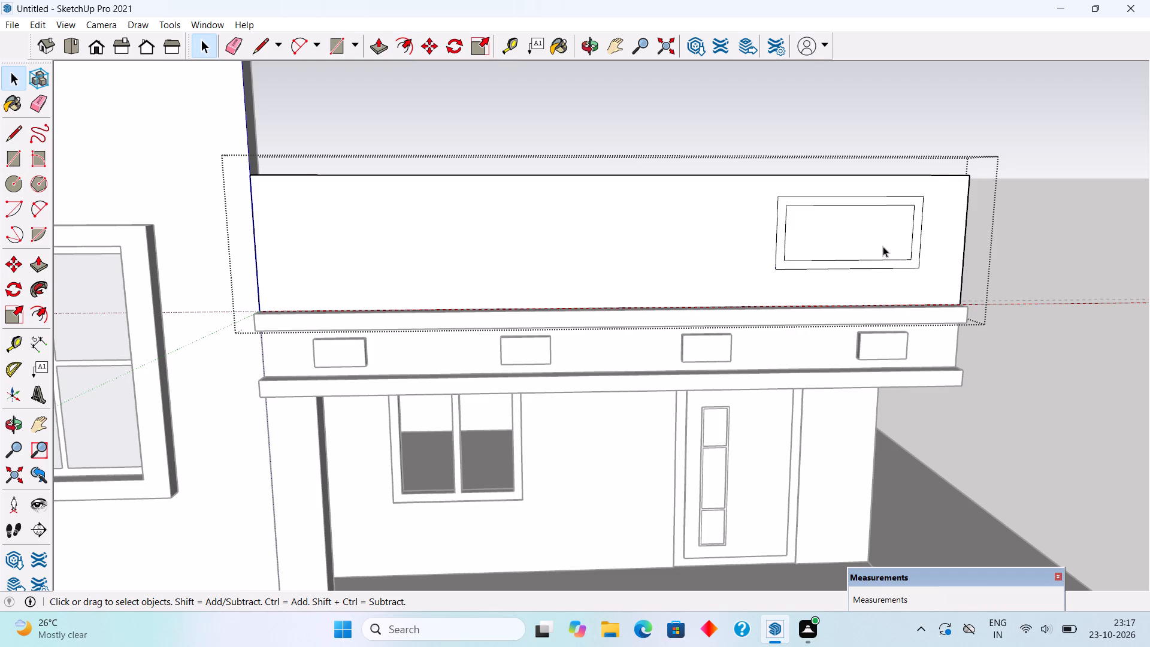
# Push/Pull the inner rectangle 4" into the parapet wall as a recess.
pyautogui.click(883, 246)
pyautogui.press('p')
pyautogui.click(883, 246)
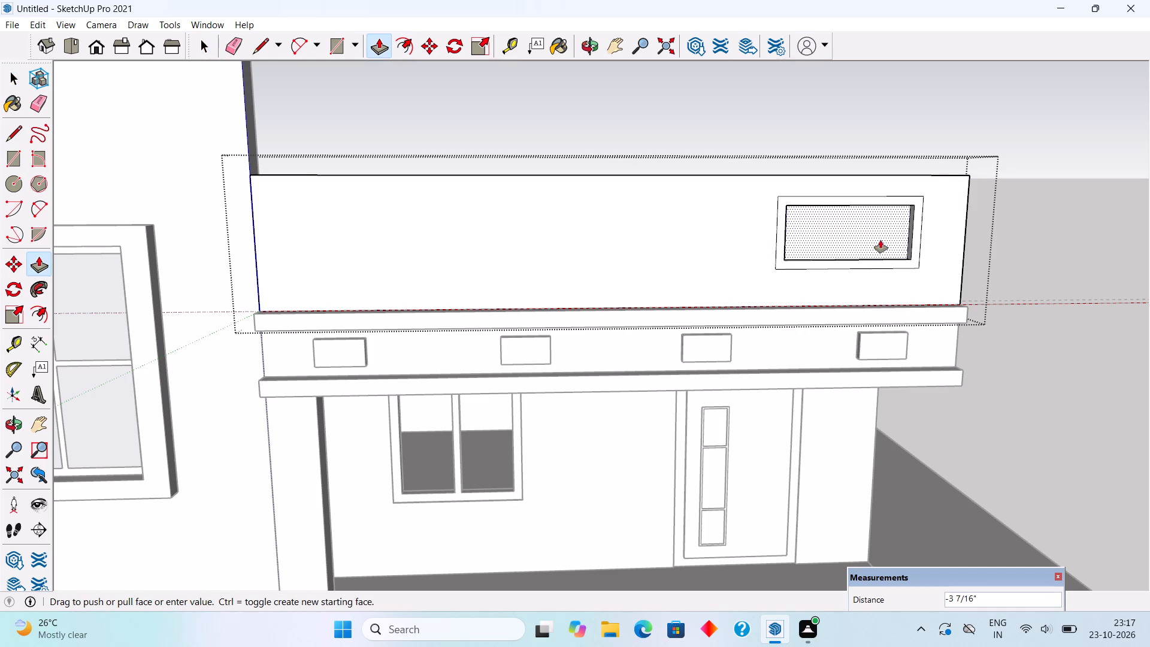
pyautogui.write('4"')
pyautogui.press('Return')
pyautogui.press('space')
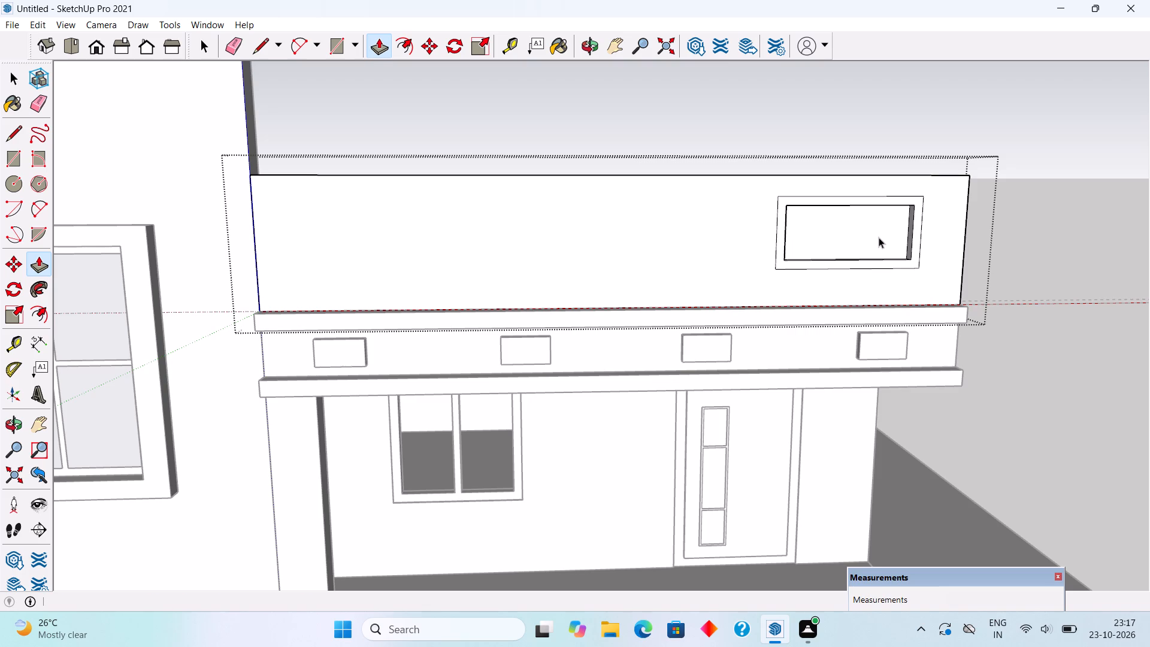
# Push/Pull the border around the parapet recess 2" outward as a raised frame and close the parapet group.
pyautogui.press('p')
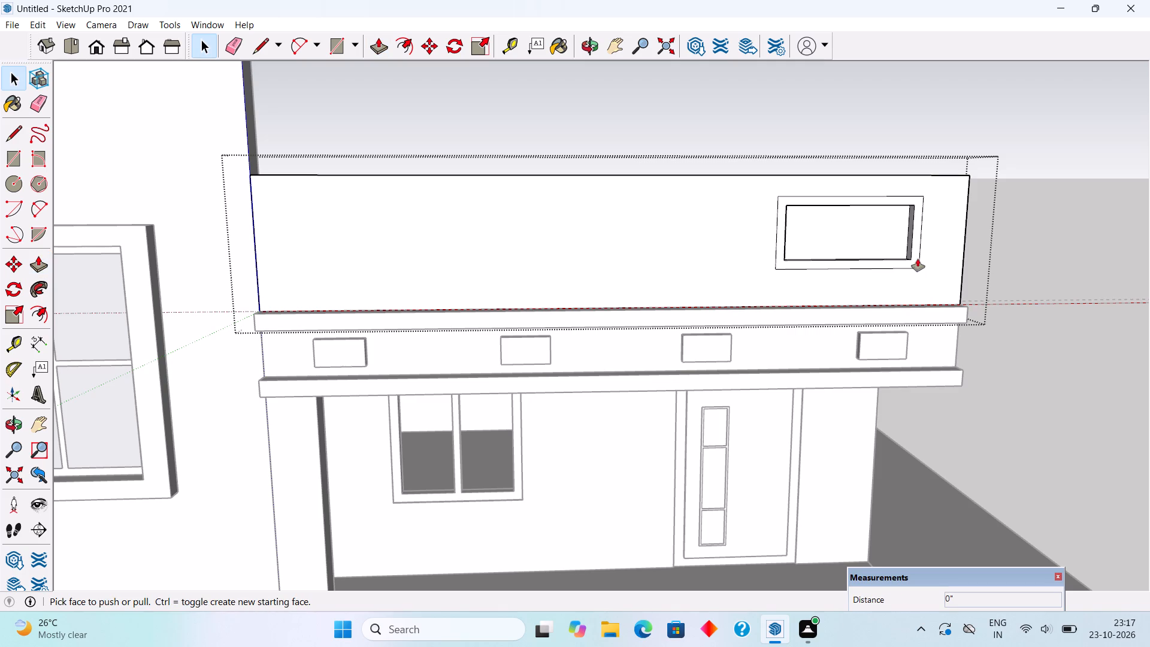
pyautogui.click(918, 250)
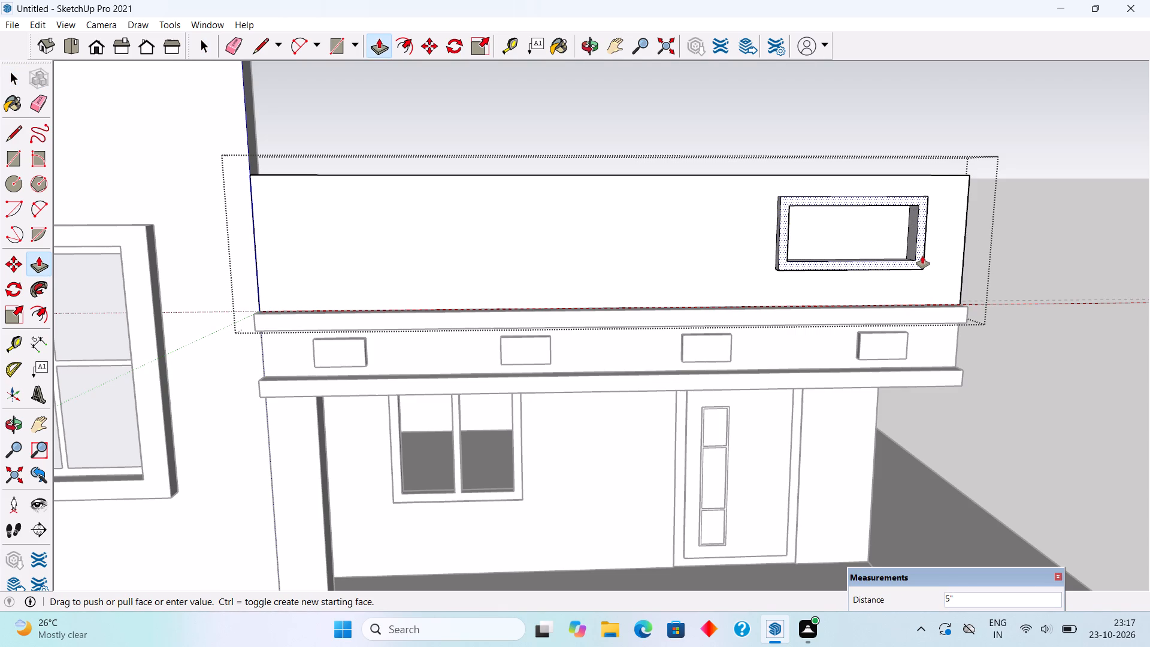
pyautogui.write('2"')
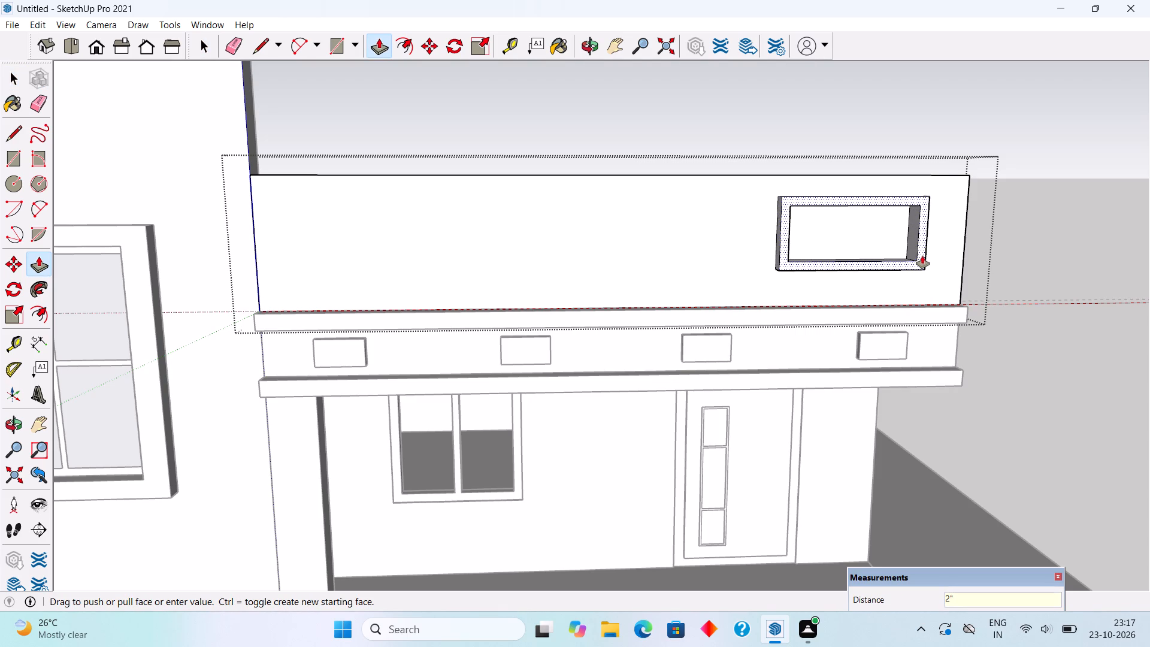
pyautogui.press('Return')
pyautogui.press('space')
pyautogui.click(1090, 244)
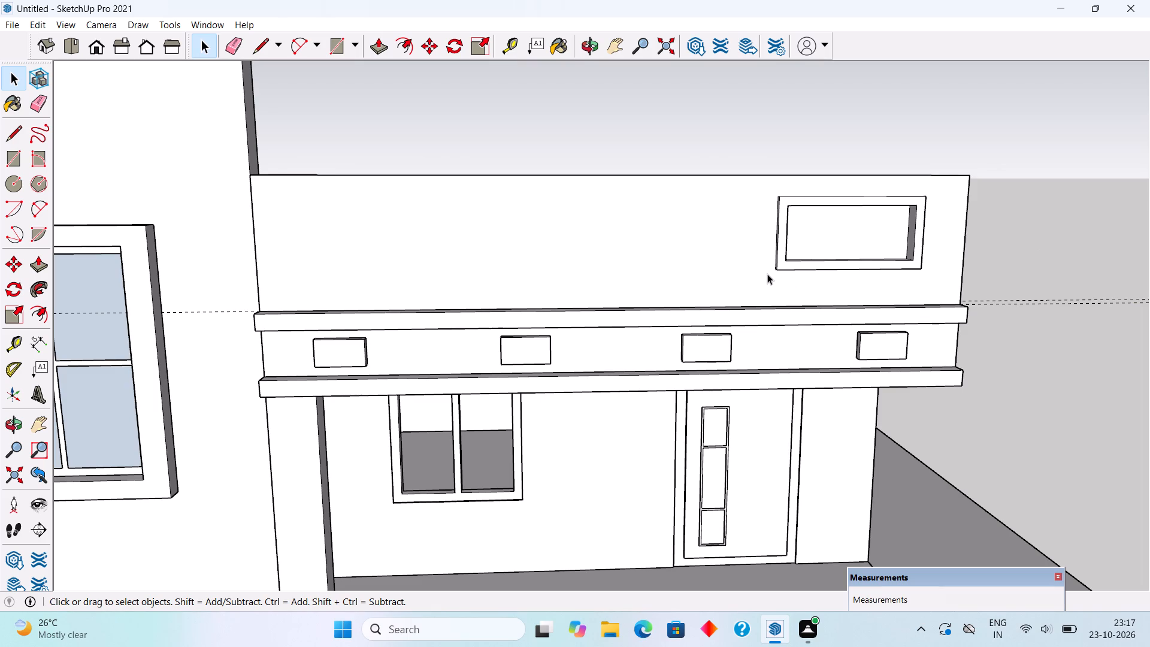
# Inside the parapet group, draw a rectangle on the front face starting from the top edge, away from the framed recess.
pyautogui.scroll(2, 767, 274)
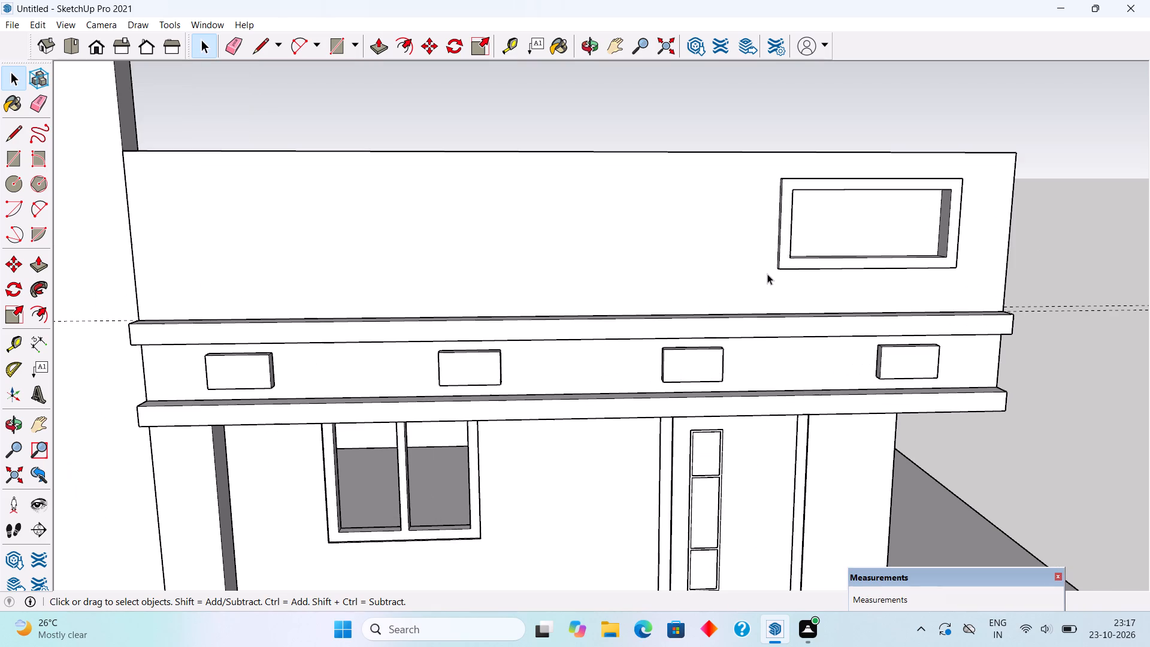
pyautogui.moveTo(705, 225); pyautogui.dragTo(792, 404, button='middle')
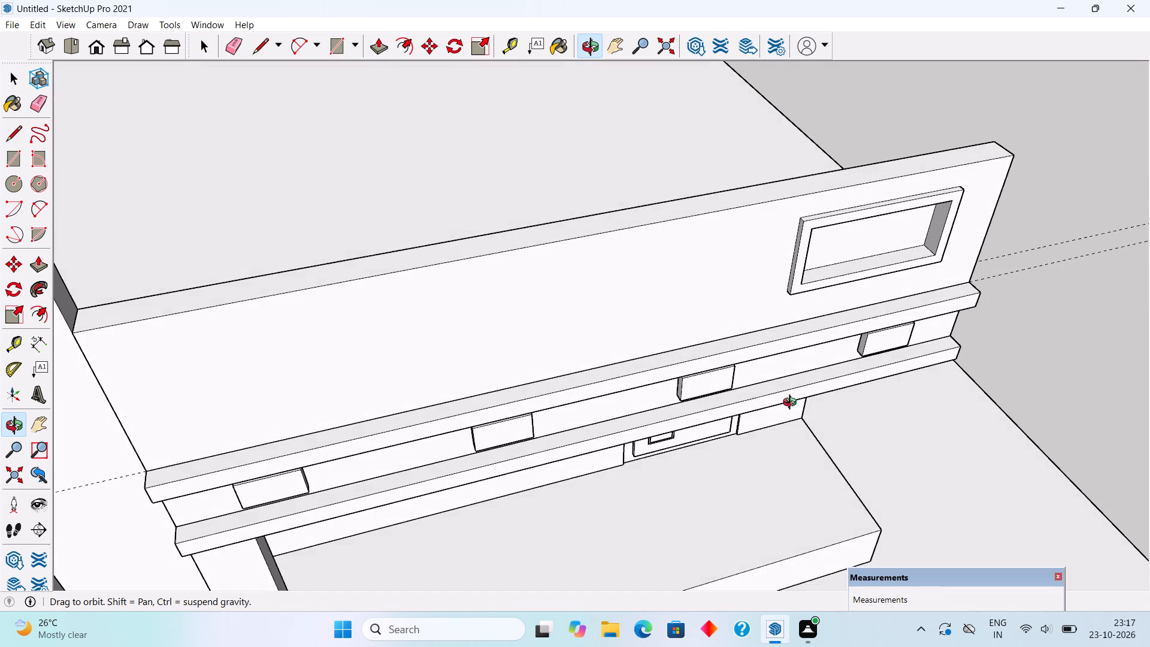
pyautogui.moveTo(792, 404); pyautogui.dragTo(767, 347, button='middle')
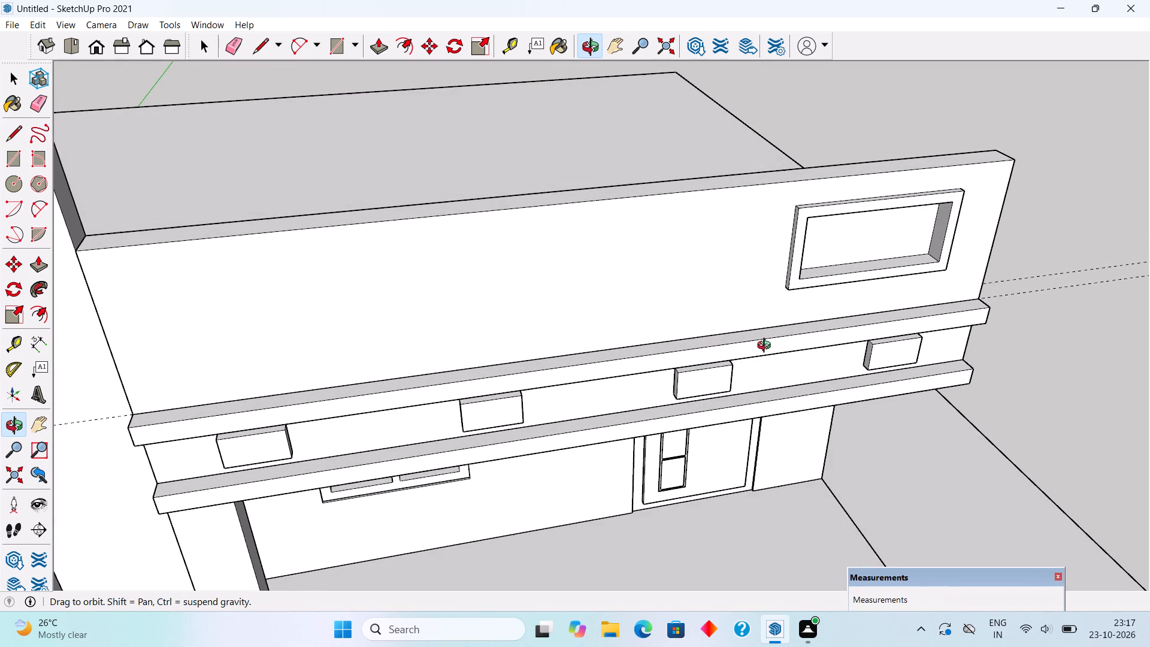
pyautogui.moveTo(767, 347); pyautogui.dragTo(766, 347, button='middle')
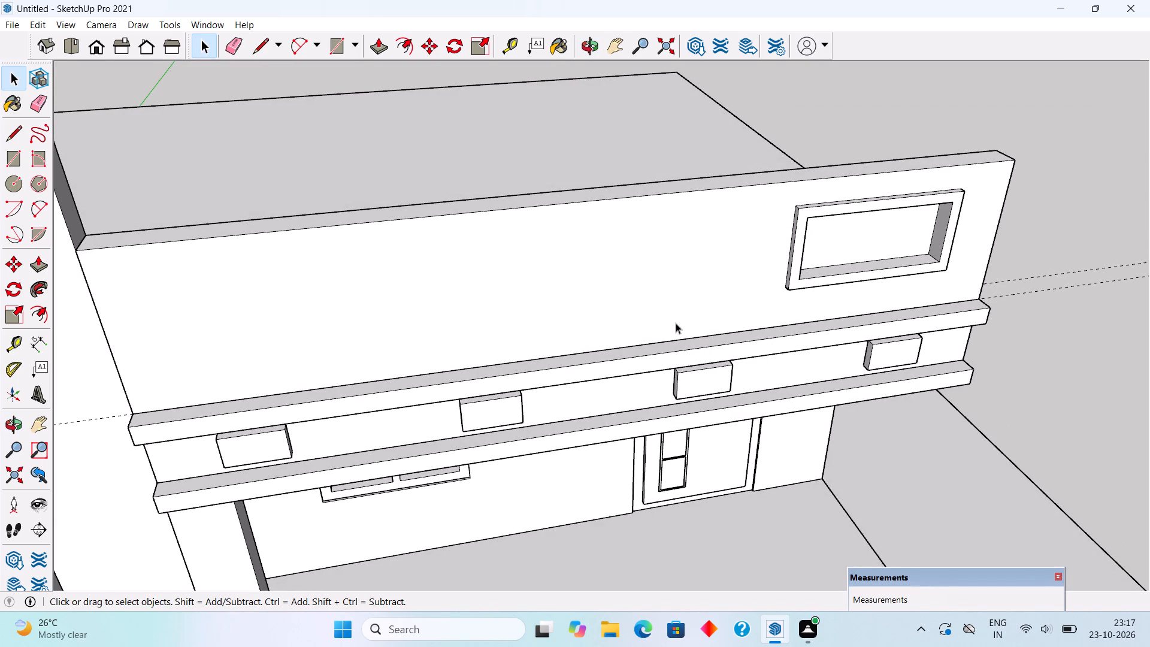
pyautogui.tripleClick(629, 297)
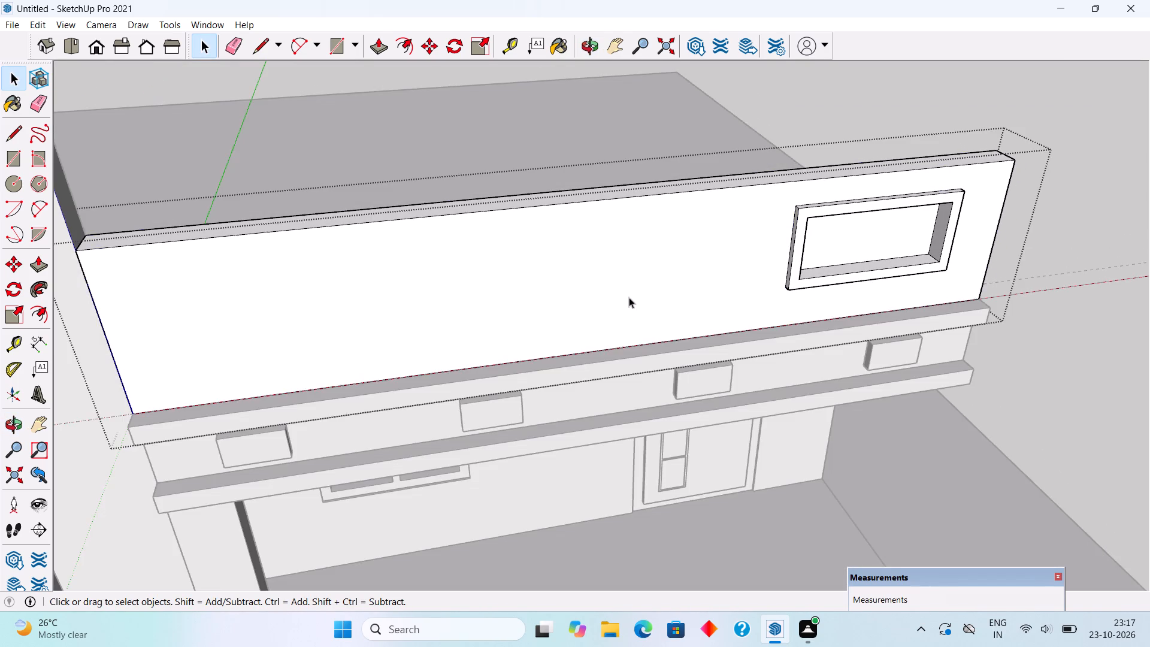
pyautogui.moveTo(632, 299); pyautogui.dragTo(618, 188, button='middle')
pyautogui.press('r')
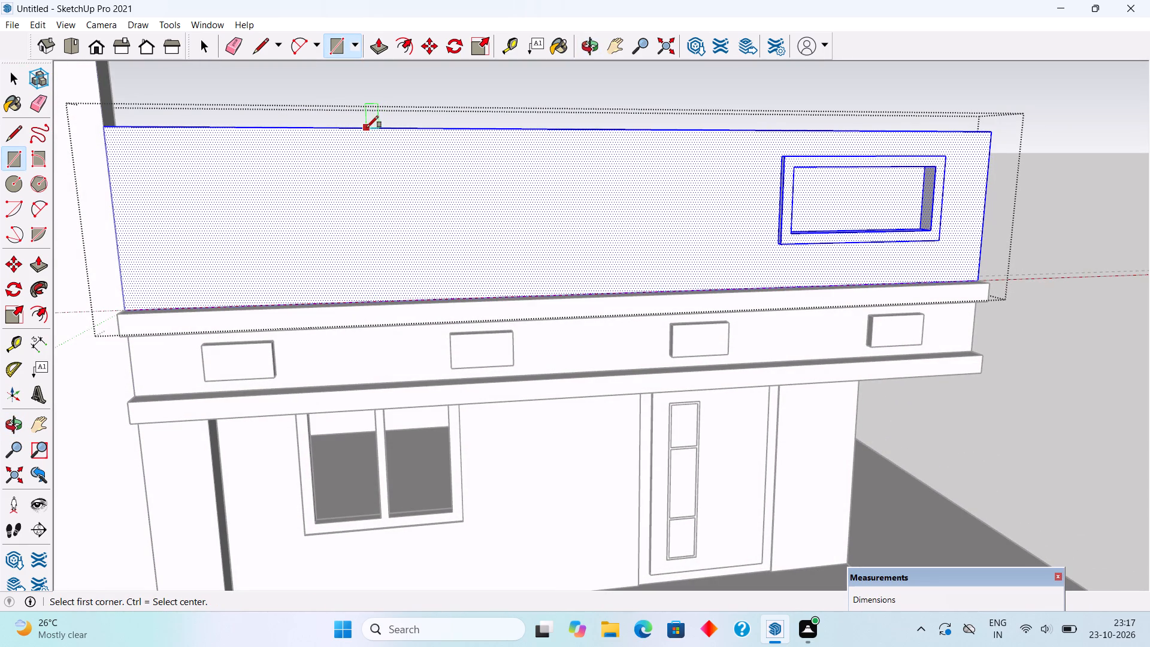
pyautogui.click(373, 132)
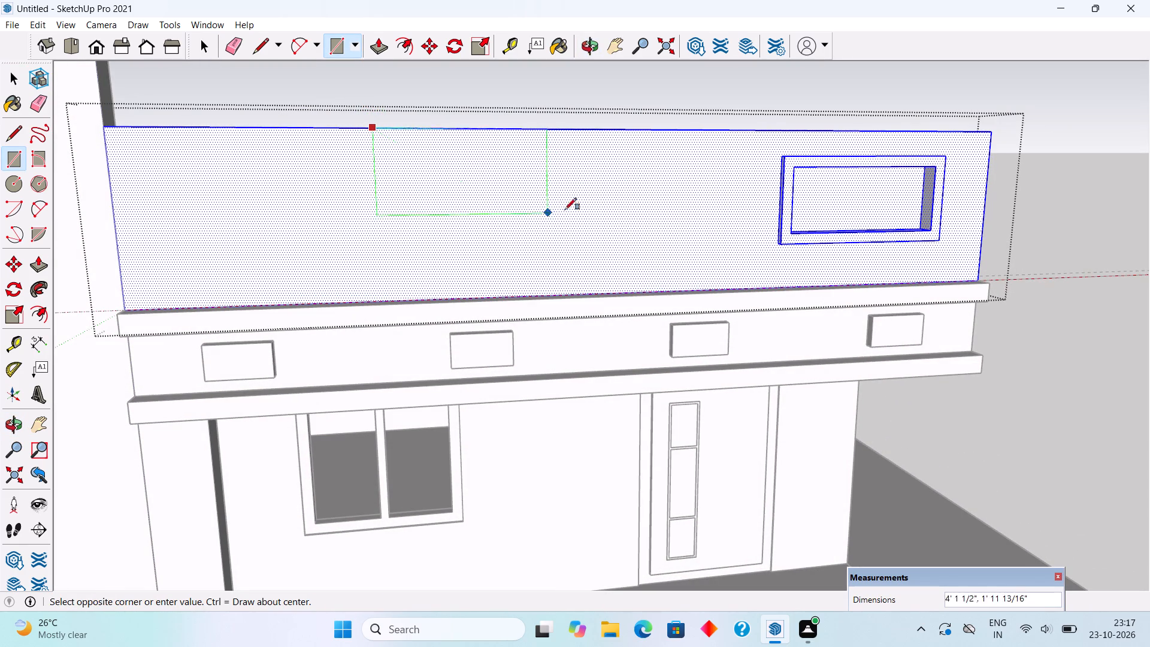
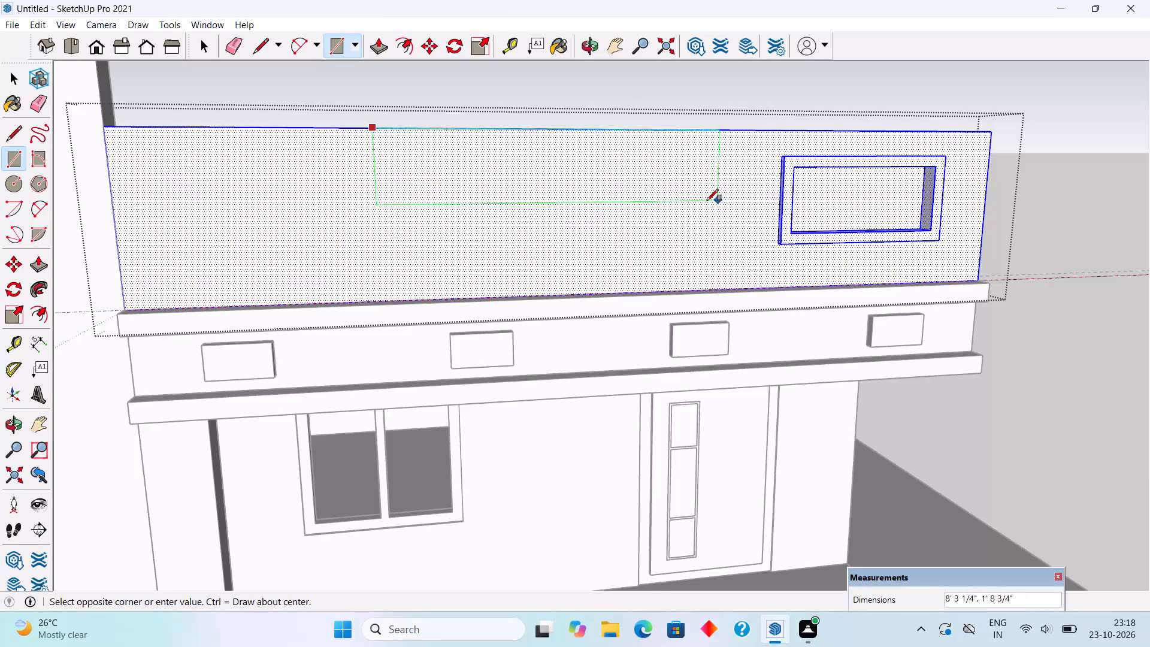
# Draw a rectangle about 7' 6 11/16" by 2' 4 1/2" down from the parapet's top edge and push it through to cut a notch.
pyautogui.click(688, 227)
pyautogui.press('p')
pyautogui.moveTo(667, 220); pyautogui.dragTo(666, 216)
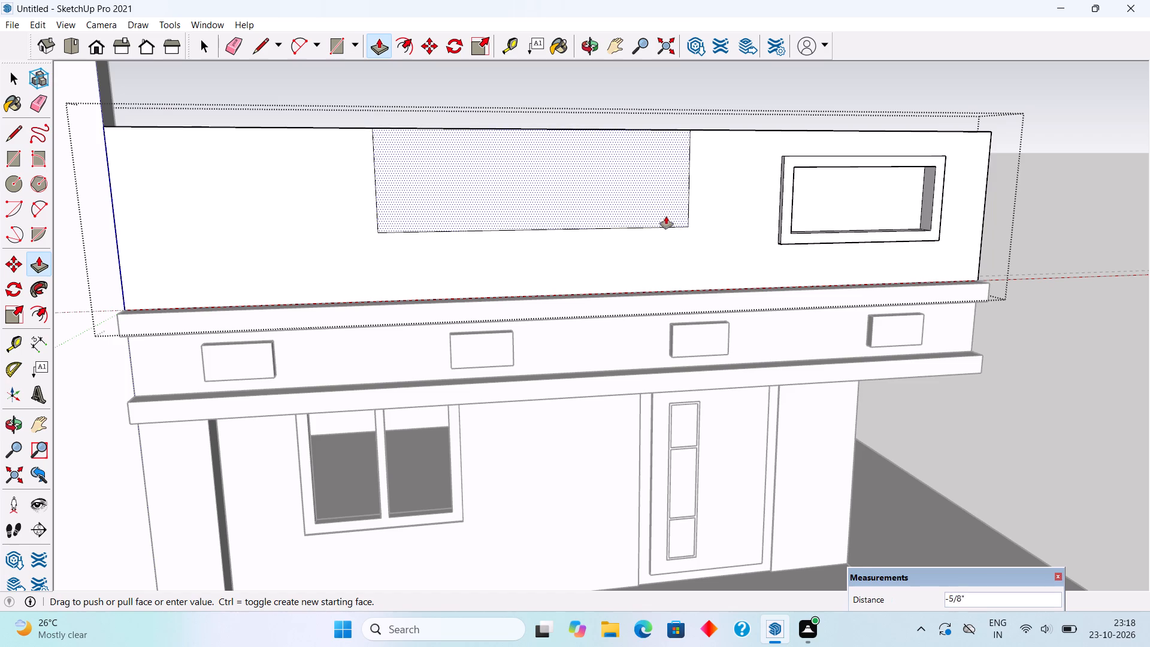
pyautogui.moveTo(666, 216); pyautogui.dragTo(612, 171)
pyautogui.press('space')
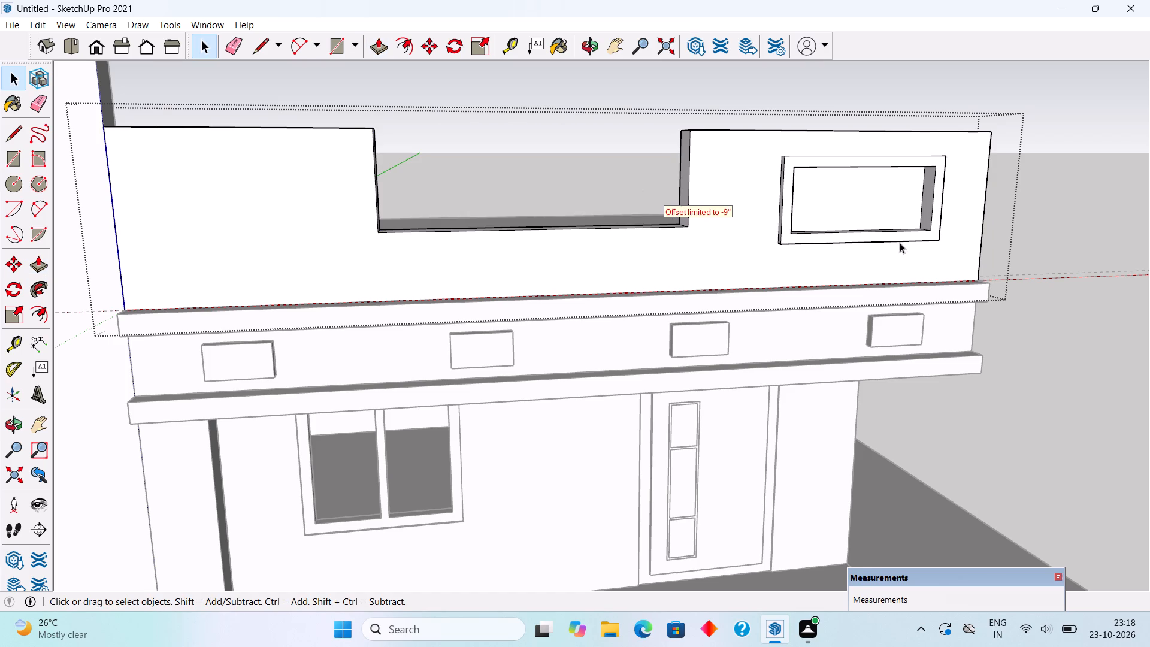
pyautogui.click(1064, 297)
# Draw a rectangle about 5' 6 7/8" by 2' 4 1/2" on the parapet between the tall wall and the notch, and pull it out 1".
pyautogui.moveTo(543, 268); pyautogui.dragTo(633, 330, button='middle')
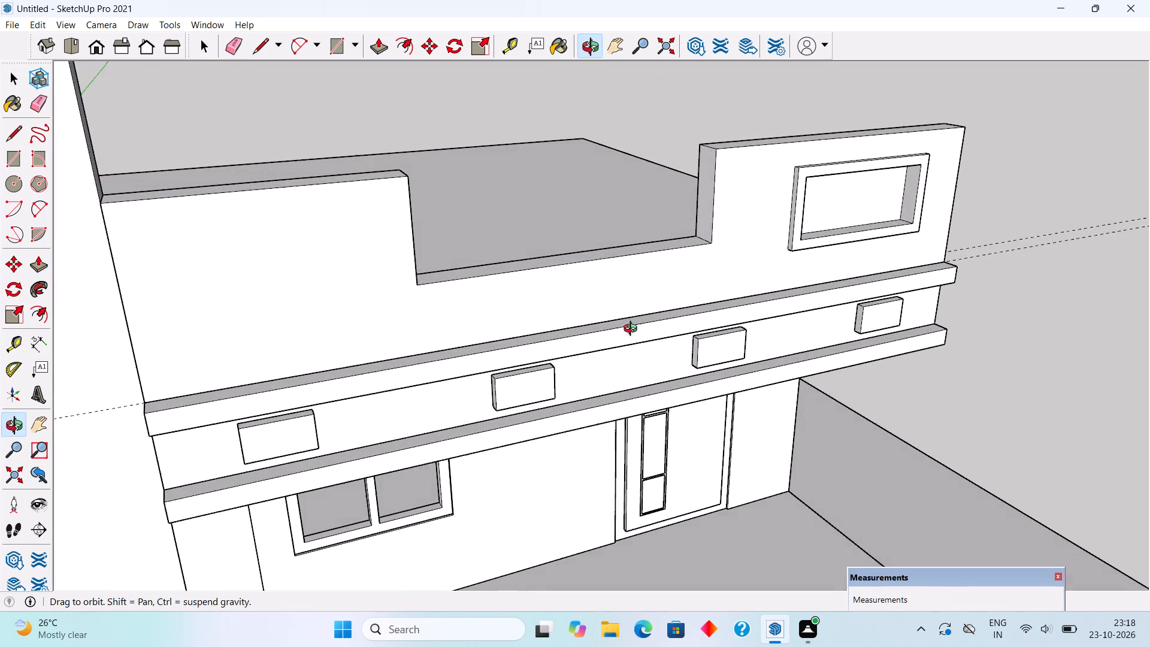
pyautogui.moveTo(633, 330); pyautogui.dragTo(634, 331, button='middle')
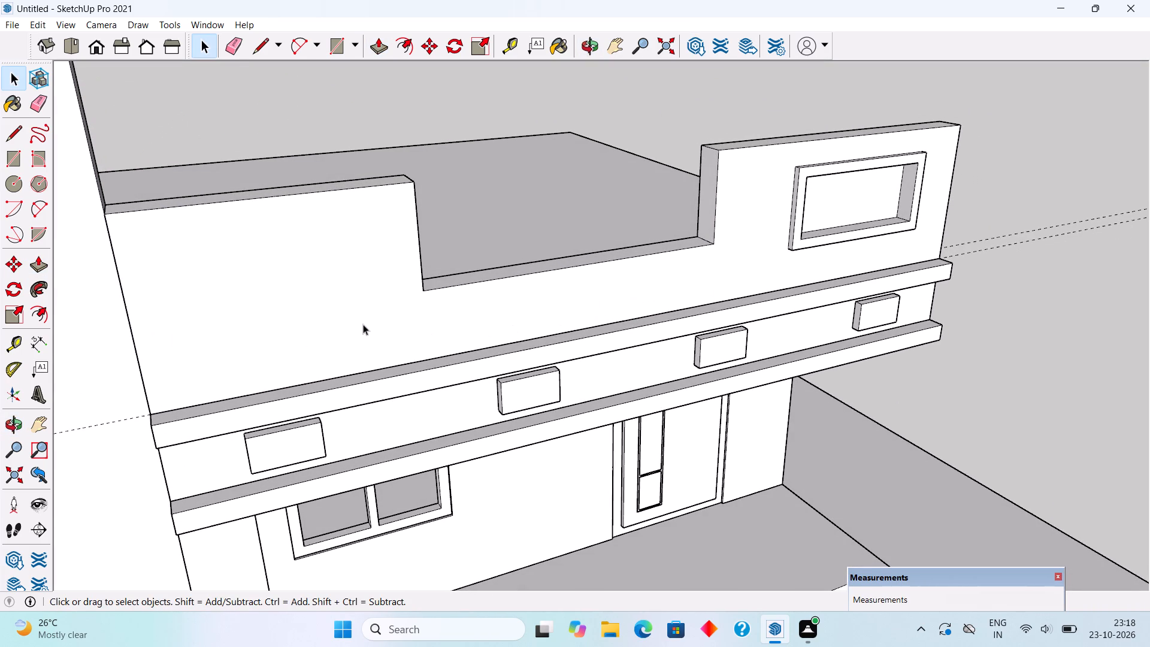
pyautogui.press('r')
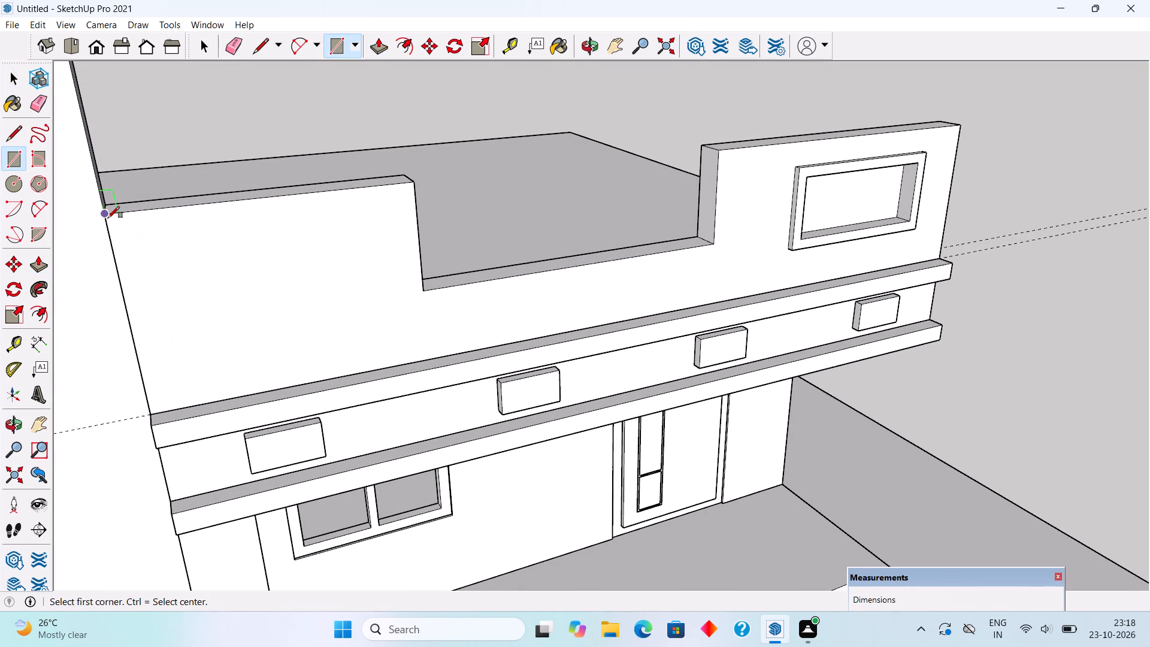
pyautogui.click(108, 218)
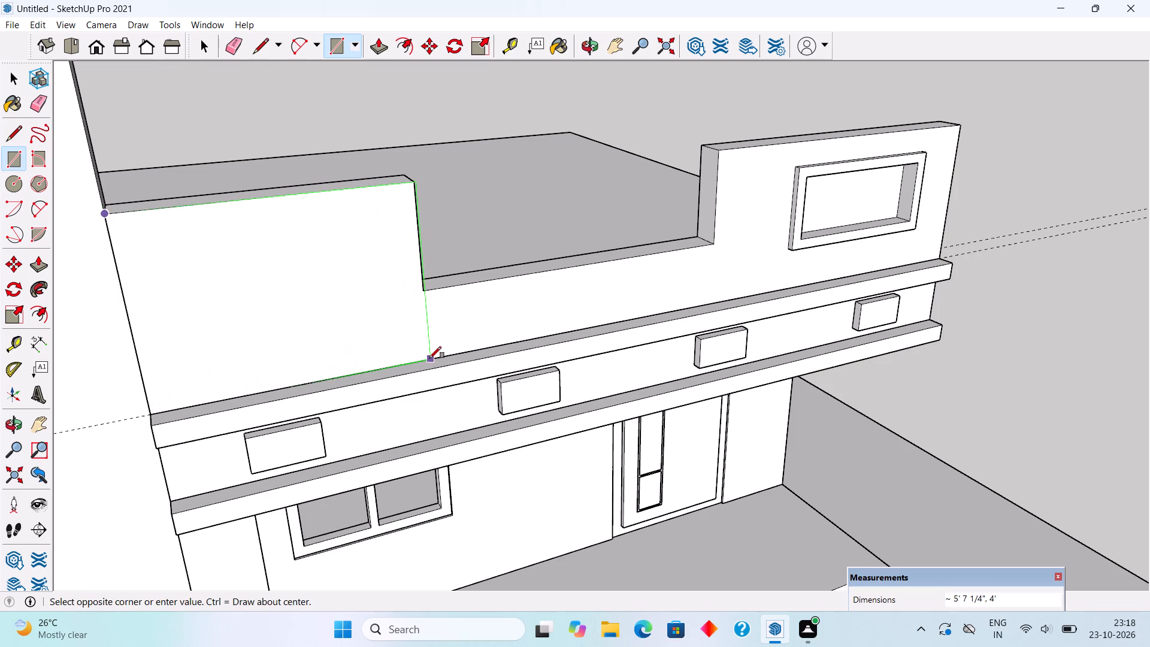
pyautogui.click(423, 292)
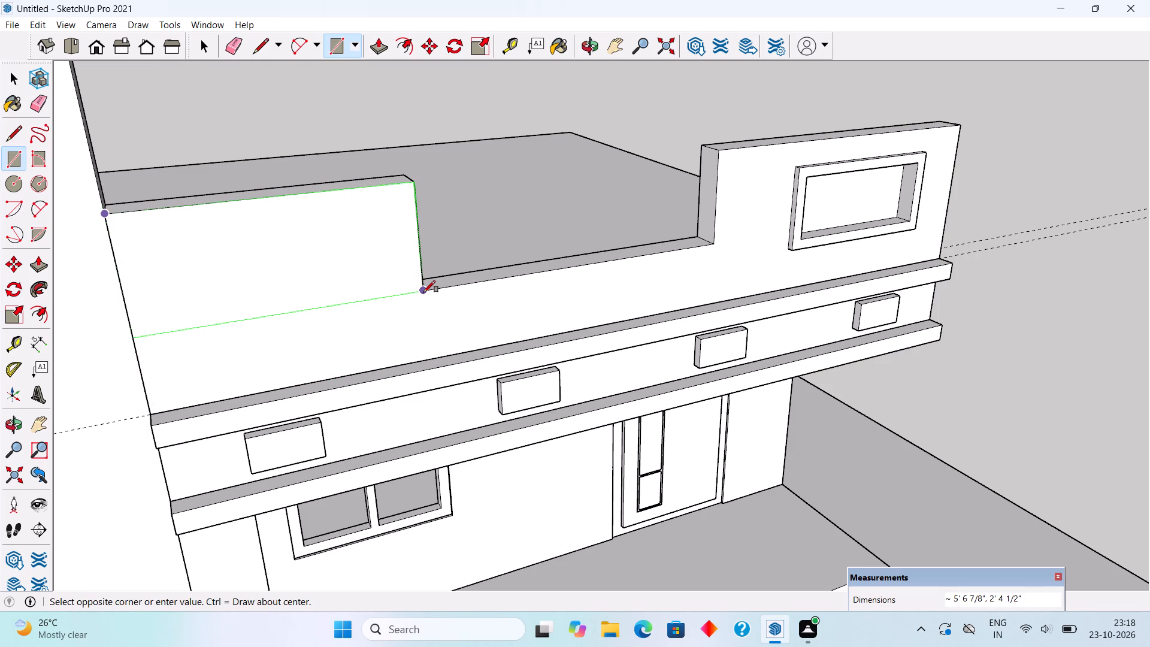
pyautogui.press('p')
pyautogui.click(418, 279)
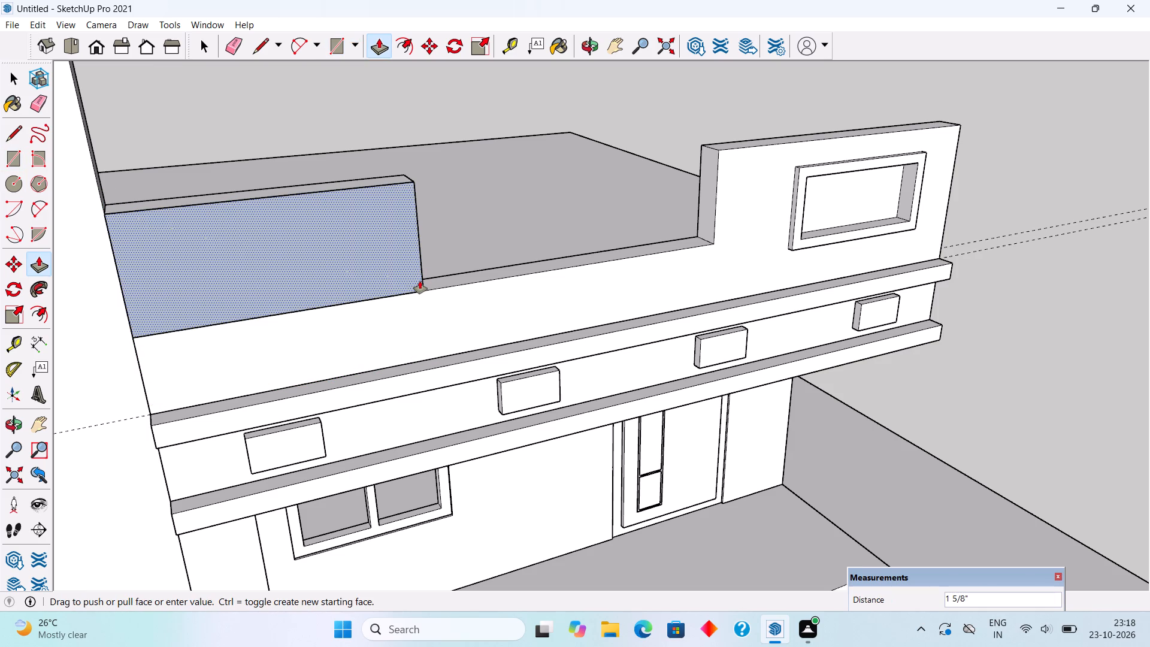
pyautogui.write('1"')
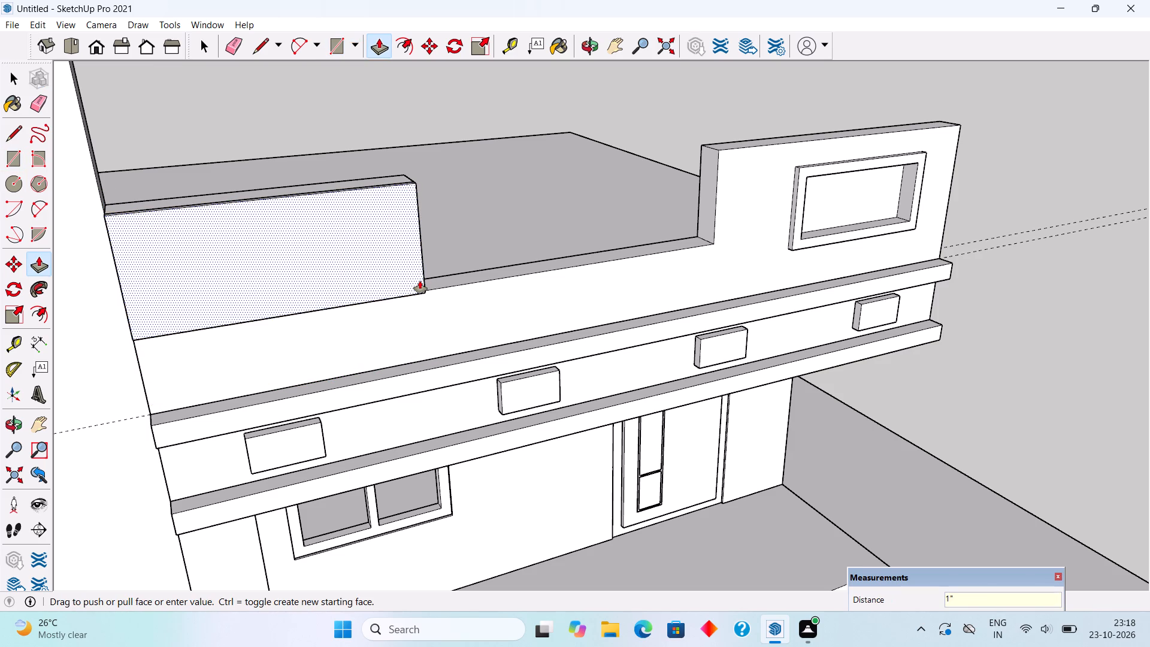
pyautogui.moveTo(425, 286); pyautogui.dragTo(404, 152, button='middle')
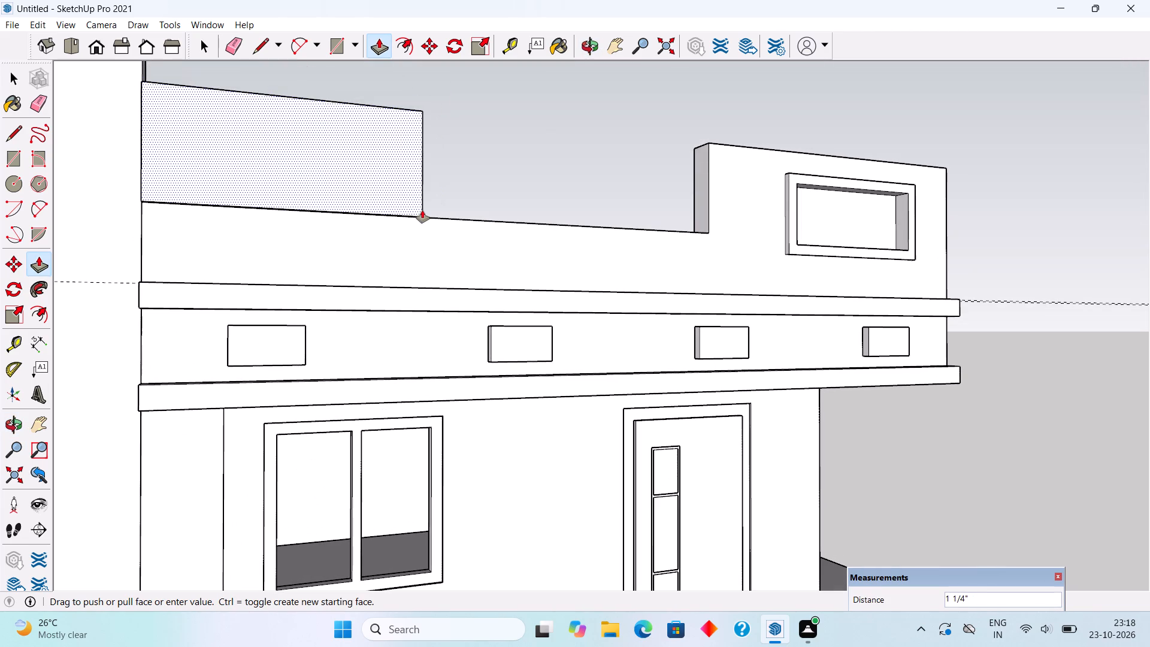
pyautogui.press('space')
pyautogui.press('p')
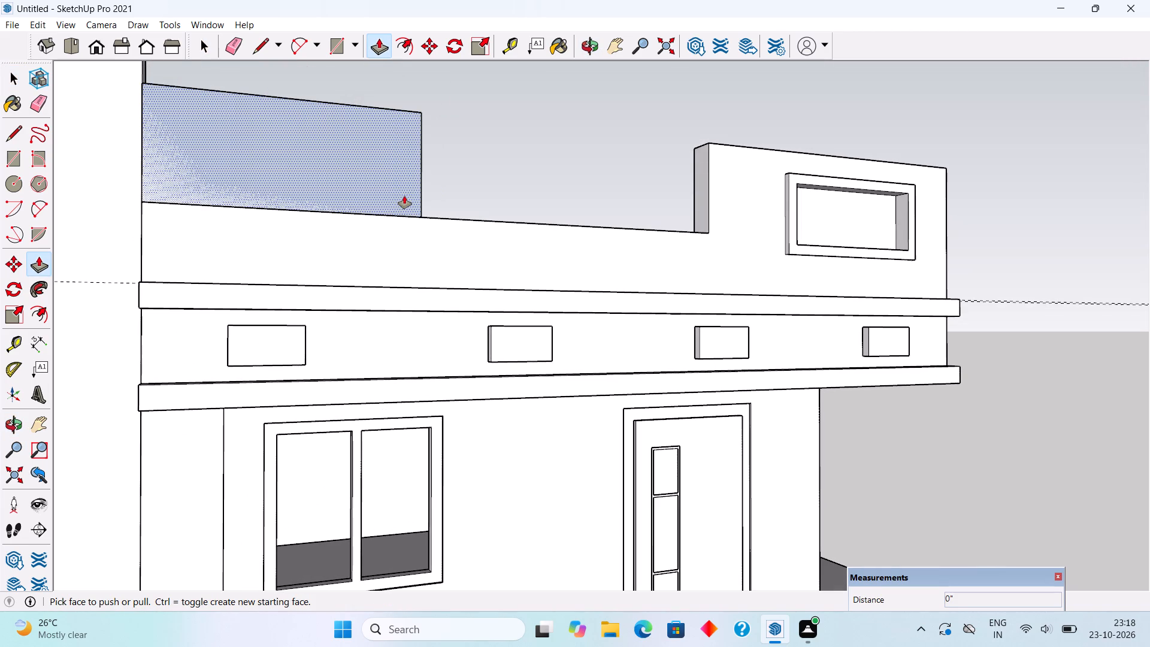
pyautogui.click(404, 196)
pyautogui.write('1"')
pyautogui.press('Return')
# Extend the thin panel's underside 1' 7 1/2" down to the ledge below the parapet.
pyautogui.moveTo(416, 204); pyautogui.dragTo(416, 133, button='middle')
pyautogui.scroll(5, 422, 198)
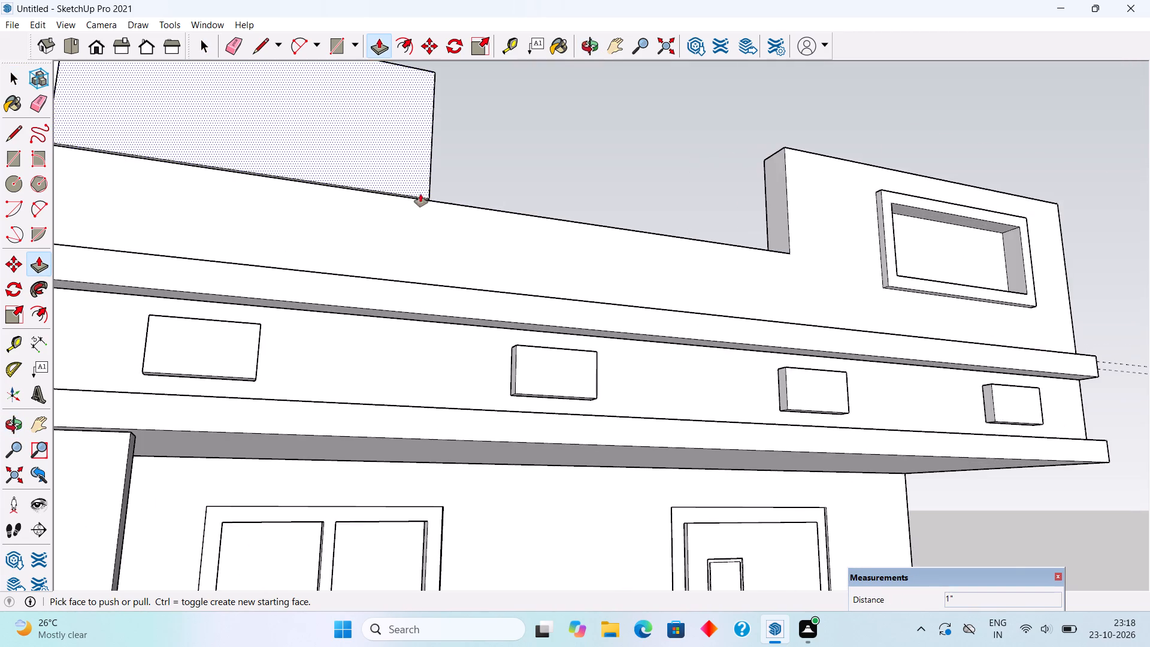
pyautogui.scroll(8, 420, 194)
pyautogui.click(404, 194)
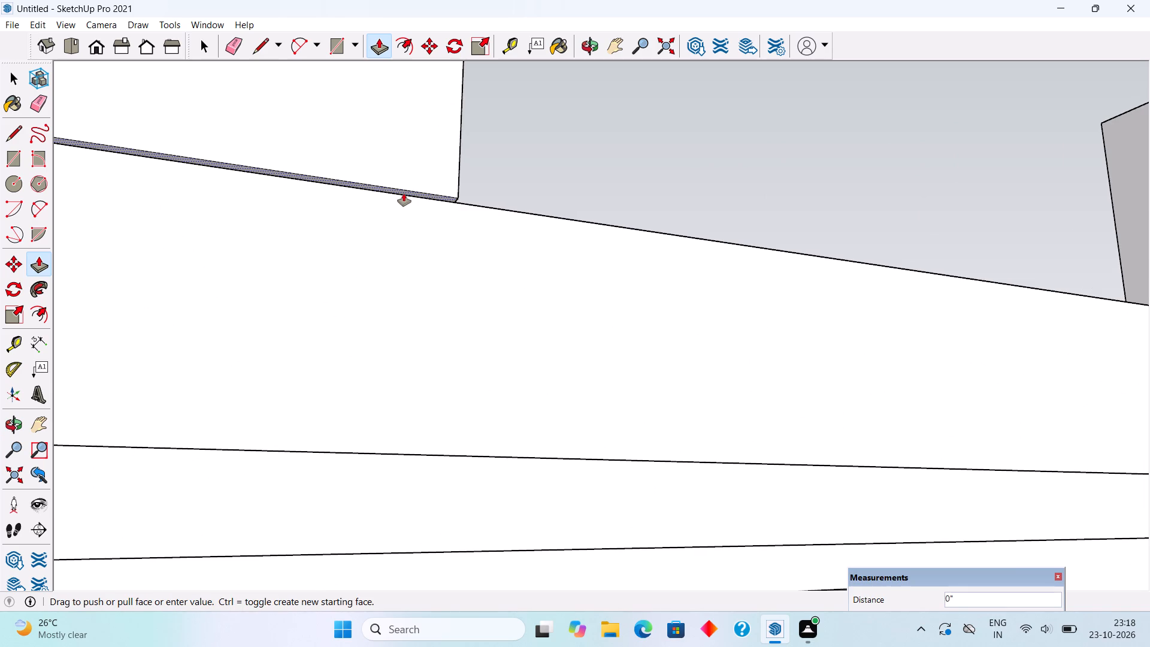
pyautogui.scroll(-3, 427, 280)
pyautogui.scroll(-2, 453, 393)
pyautogui.click(456, 406)
# Split the panel's side face with a 1" line at the notch's base and pull the lower part 7' 6 11/16" beneath the notch.
pyautogui.moveTo(526, 377); pyautogui.dragTo(326, 434, button='middle')
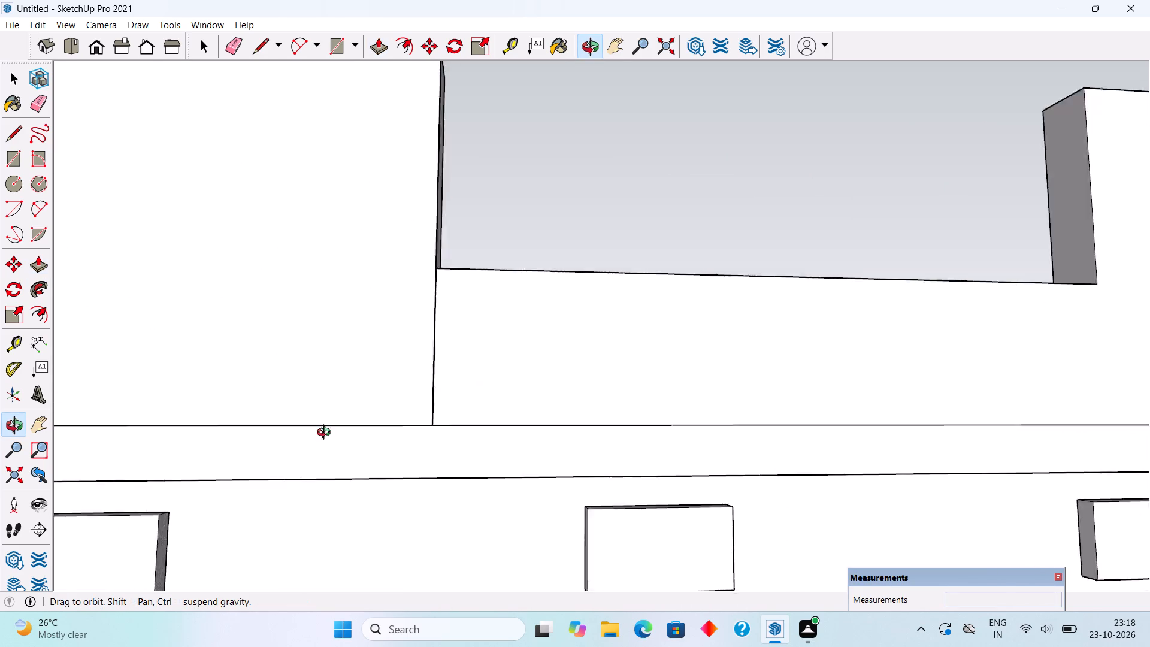
pyautogui.moveTo(326, 434); pyautogui.dragTo(183, 482, button='middle')
pyautogui.scroll(8, 494, 278)
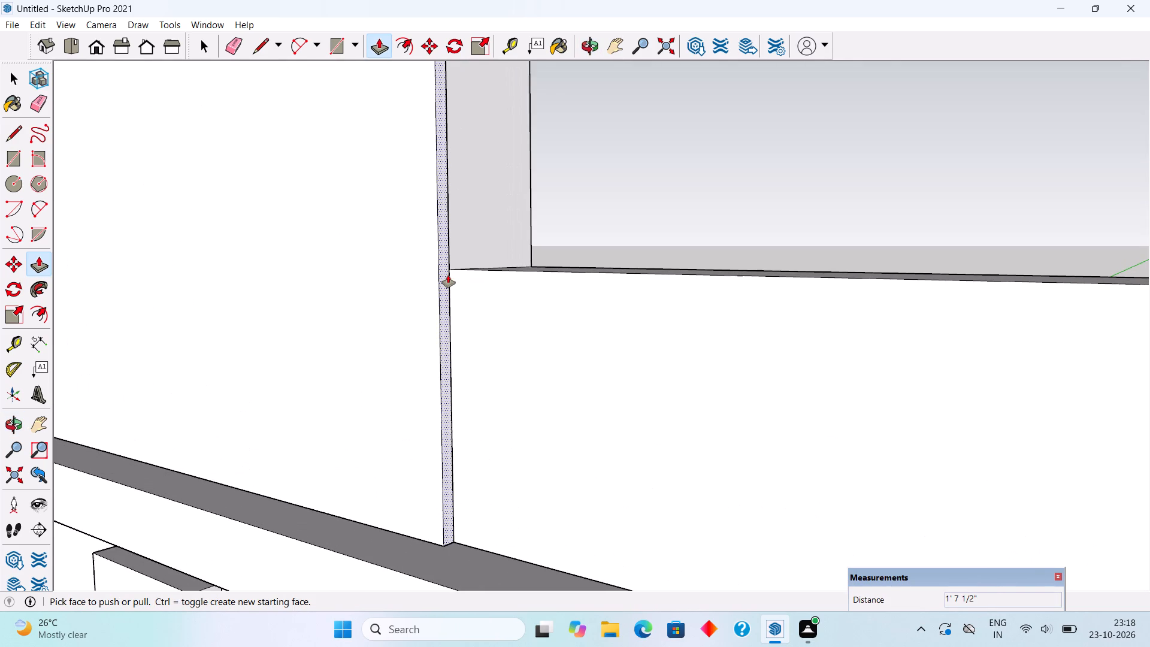
pyautogui.press('l')
pyautogui.click(449, 267)
pyautogui.click(435, 275)
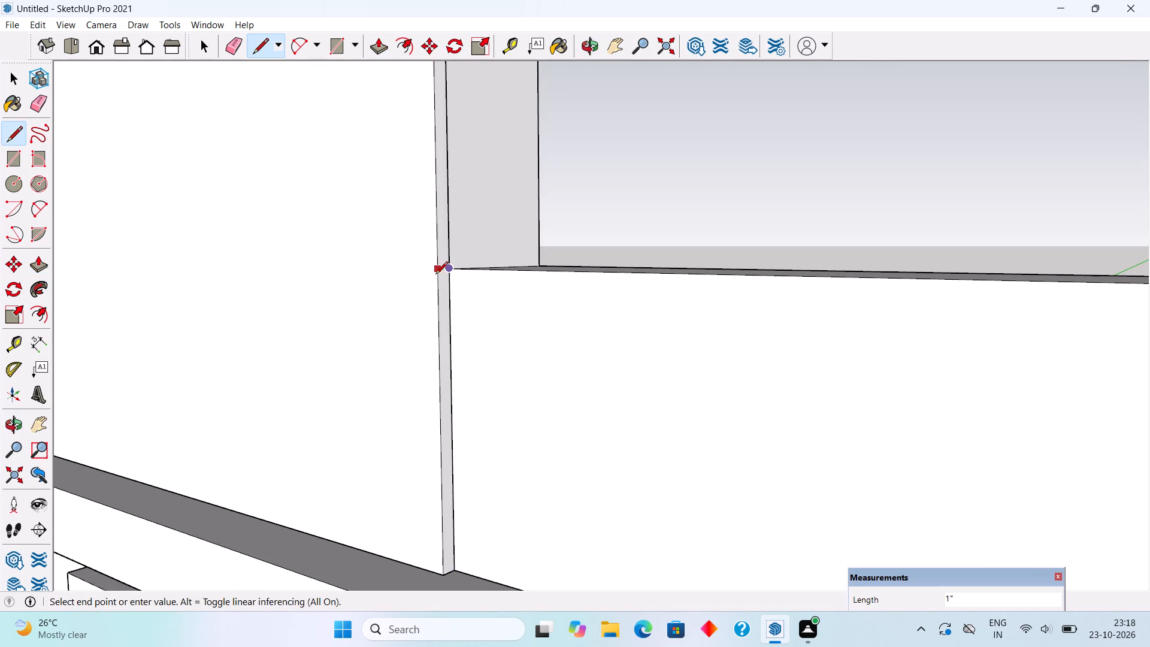
pyautogui.press('p')
pyautogui.click(448, 303)
pyautogui.scroll(-2, 477, 310)
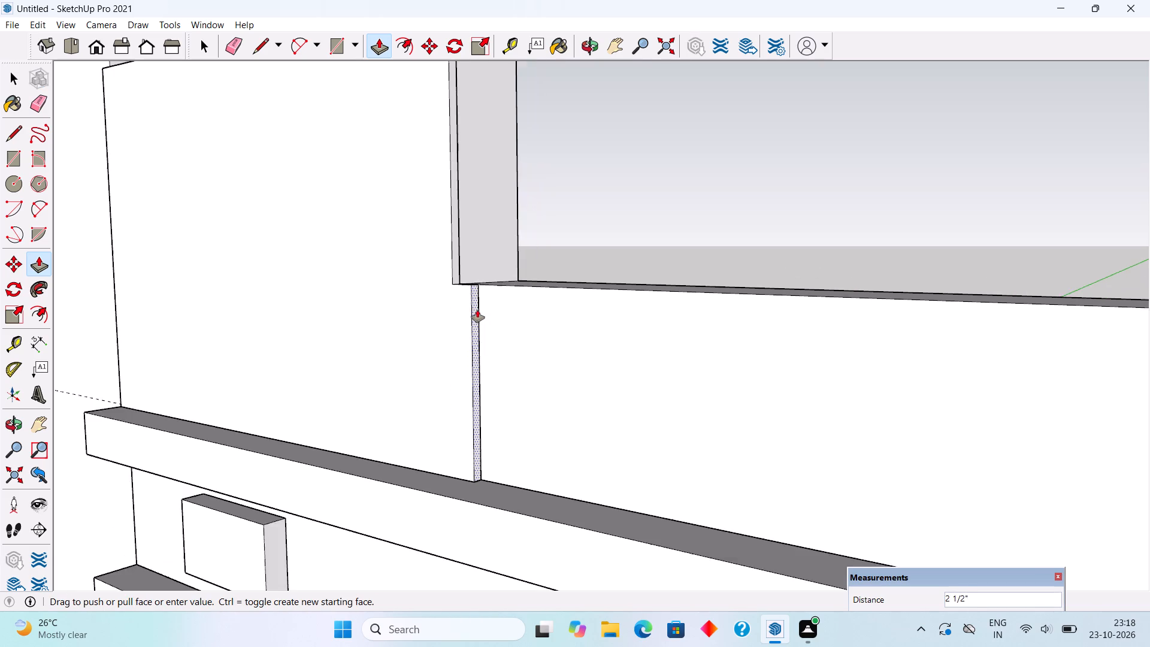
pyautogui.scroll(-17, 477, 310)
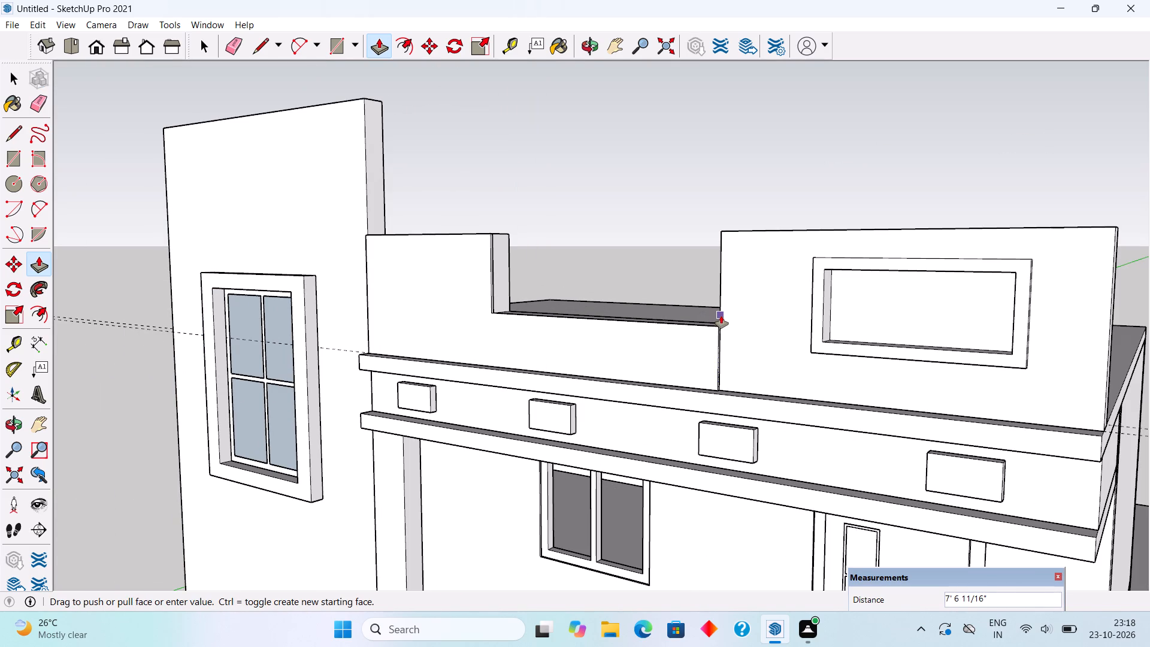
pyautogui.click(721, 316)
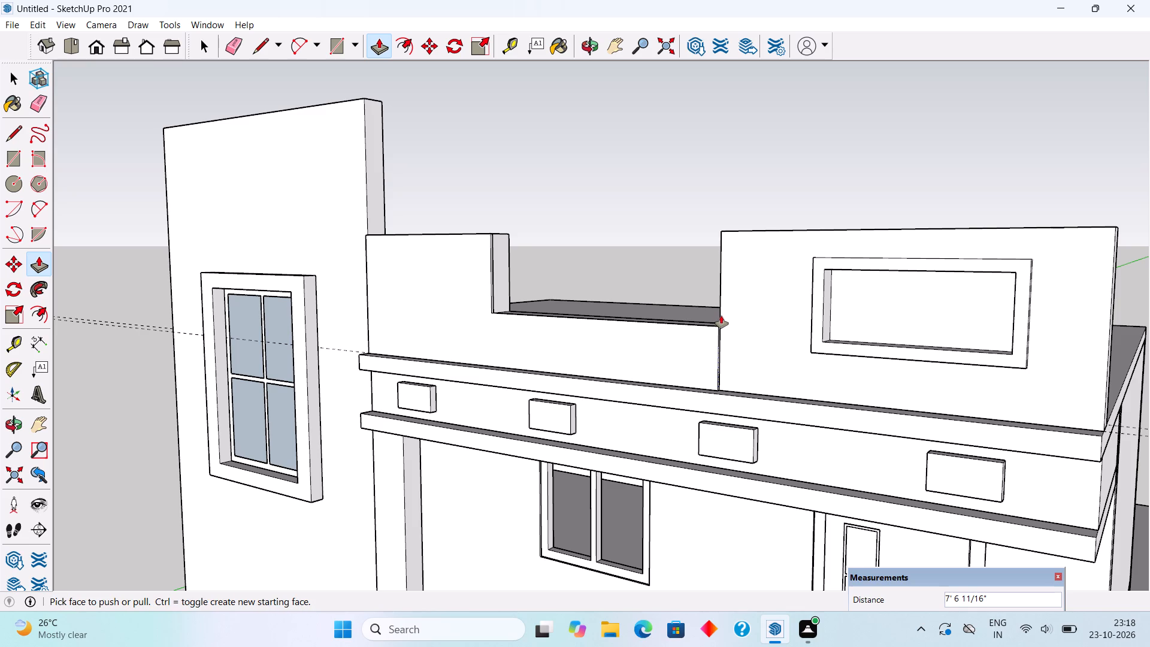
# Examine the notched parapet, its wall group and the raised front panel from several angles.
pyautogui.press('space')
pyautogui.click(761, 349)
pyautogui.scroll(5, 761, 349)
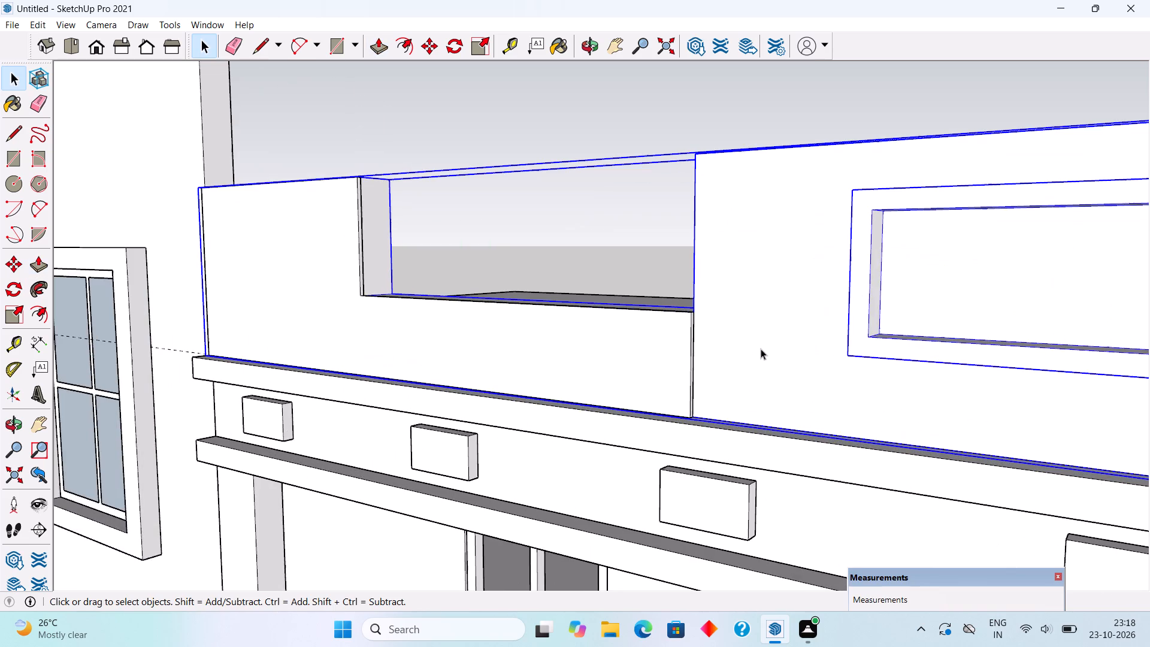
pyautogui.tripleClick(761, 349)
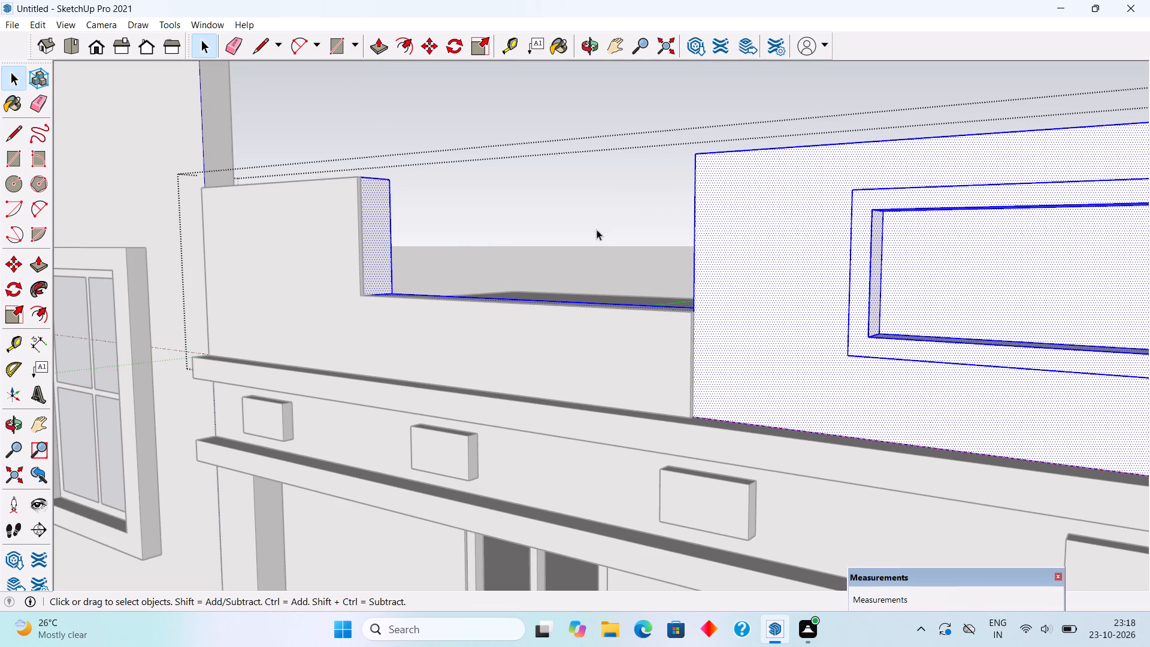
pyautogui.click(597, 229)
pyautogui.click(501, 98)
pyautogui.moveTo(541, 219); pyautogui.dragTo(625, 260, button='middle')
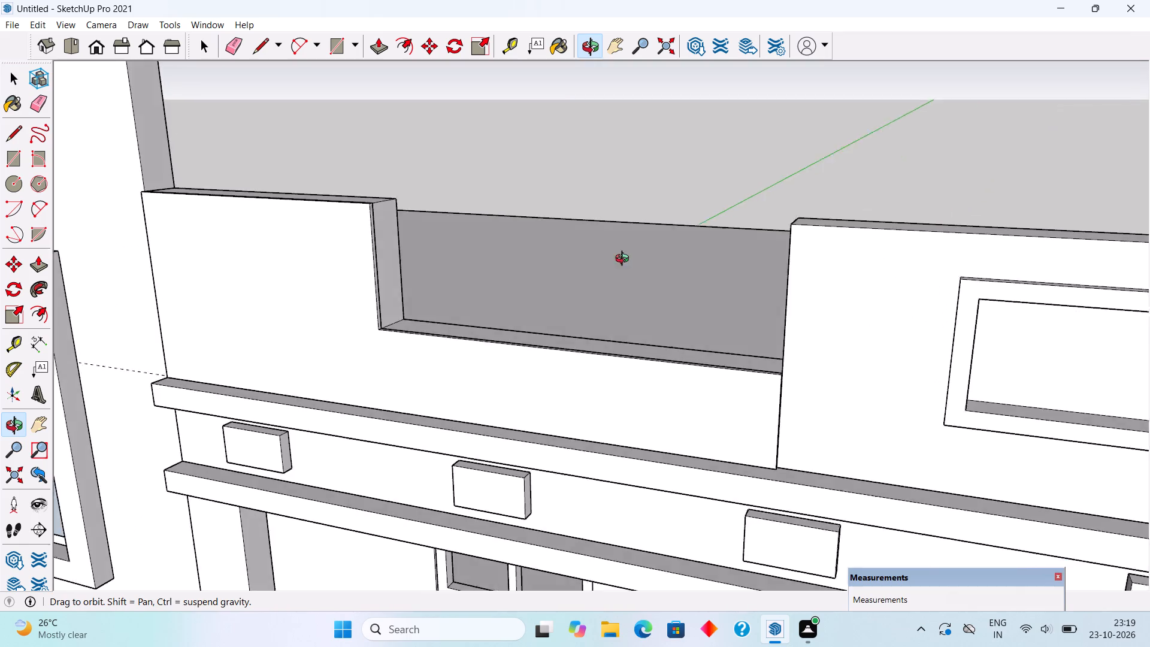
pyautogui.moveTo(625, 260); pyautogui.dragTo(598, 189, button='middle')
pyautogui.scroll(-4, 609, 200)
pyautogui.scroll(-3, 464, 249)
pyautogui.moveTo(459, 316); pyautogui.dragTo(705, 331, button='middle')
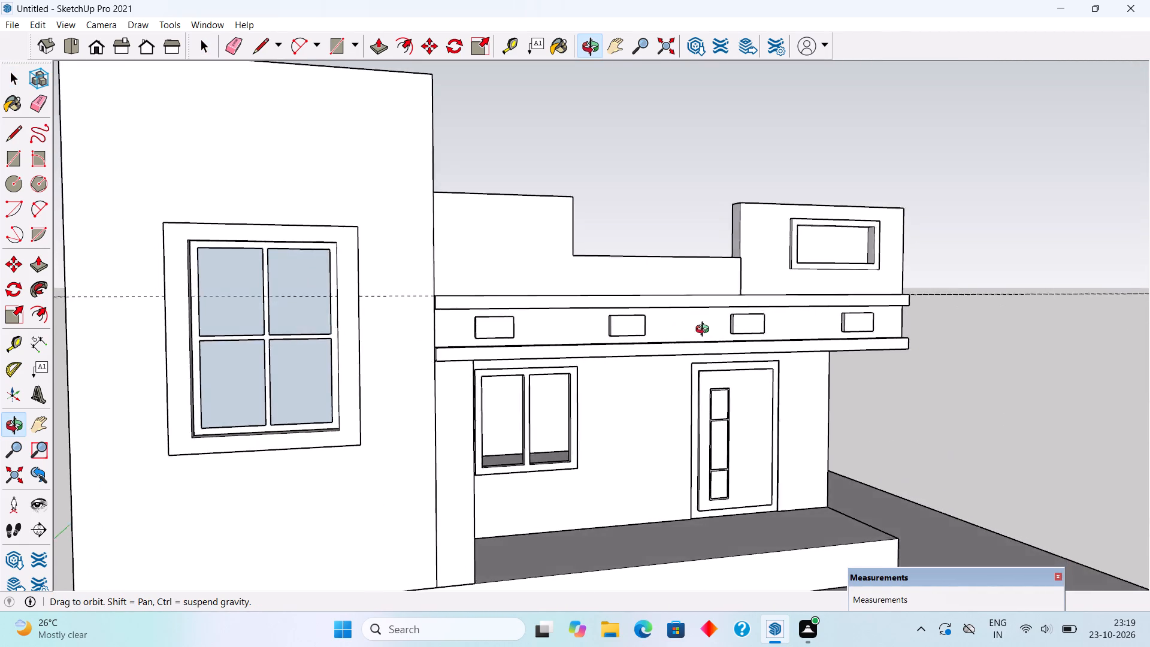
pyautogui.moveTo(705, 331); pyautogui.dragTo(666, 374, button='middle')
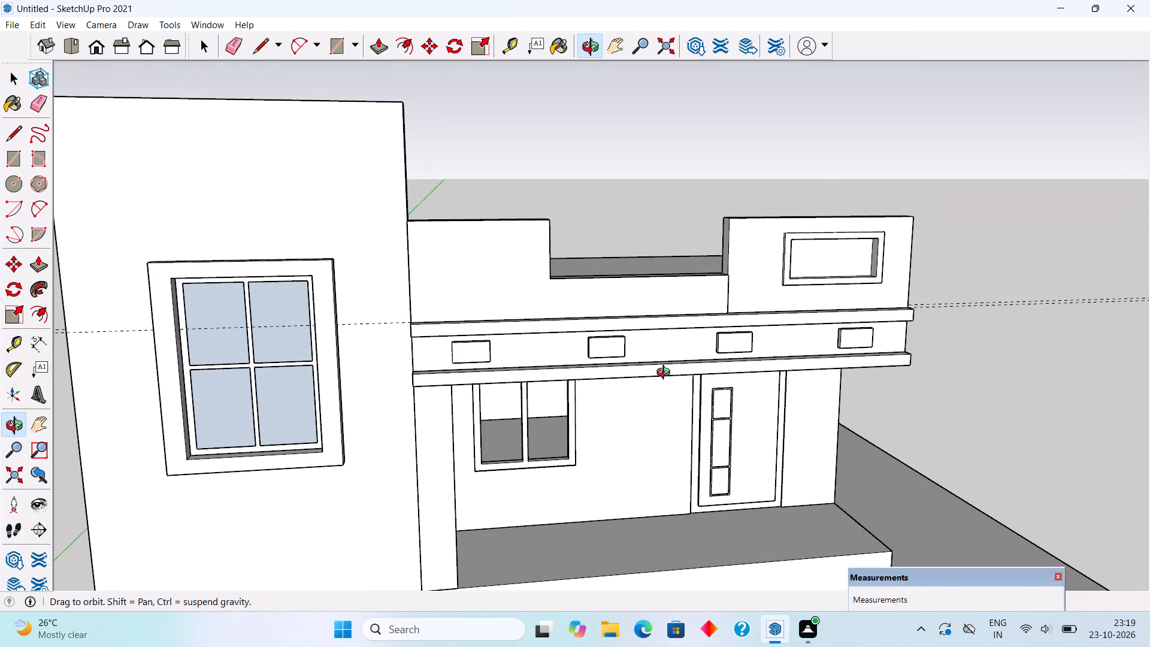
pyautogui.moveTo(666, 374); pyautogui.dragTo(543, 449, button='middle')
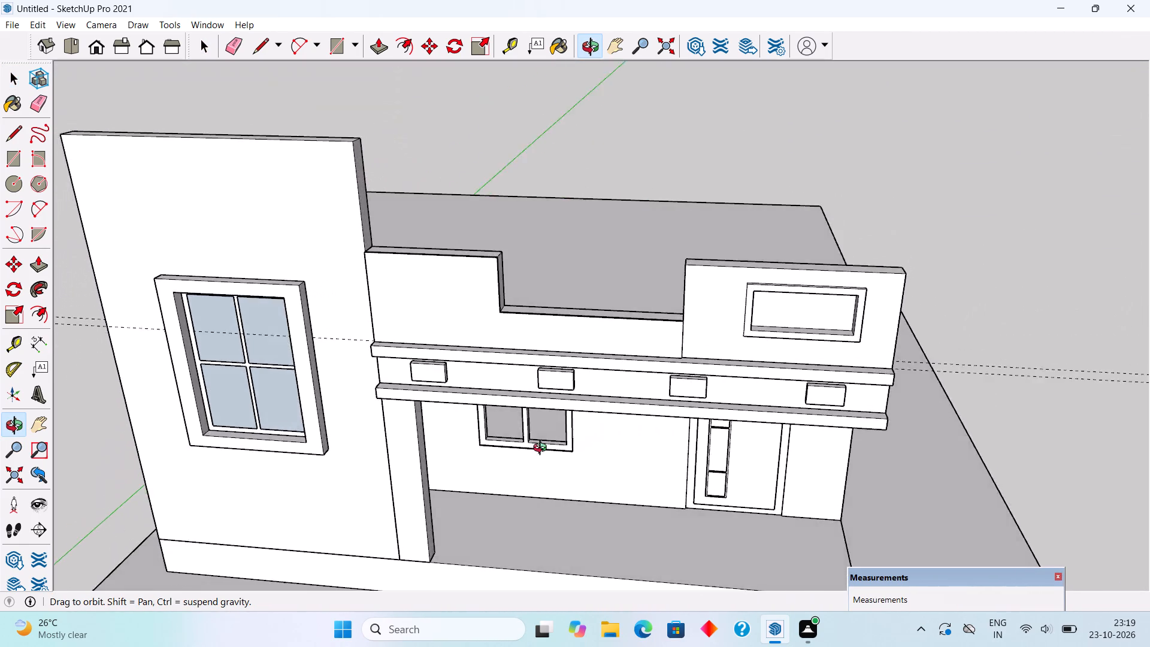
pyautogui.moveTo(543, 449); pyautogui.dragTo(523, 543, button='middle')
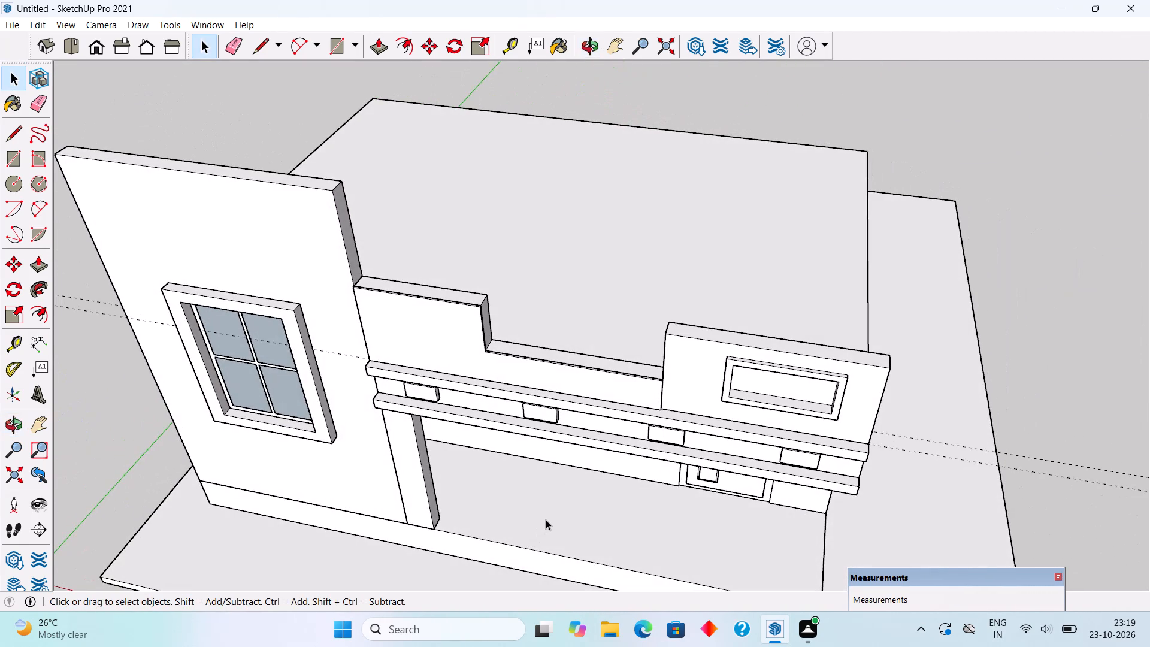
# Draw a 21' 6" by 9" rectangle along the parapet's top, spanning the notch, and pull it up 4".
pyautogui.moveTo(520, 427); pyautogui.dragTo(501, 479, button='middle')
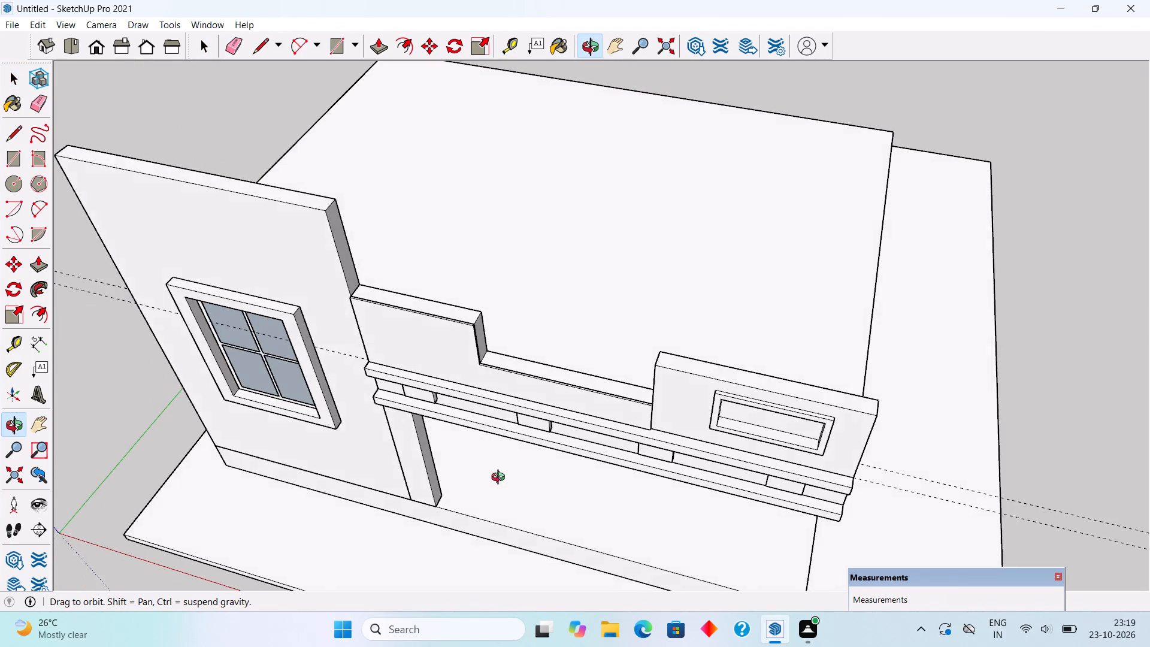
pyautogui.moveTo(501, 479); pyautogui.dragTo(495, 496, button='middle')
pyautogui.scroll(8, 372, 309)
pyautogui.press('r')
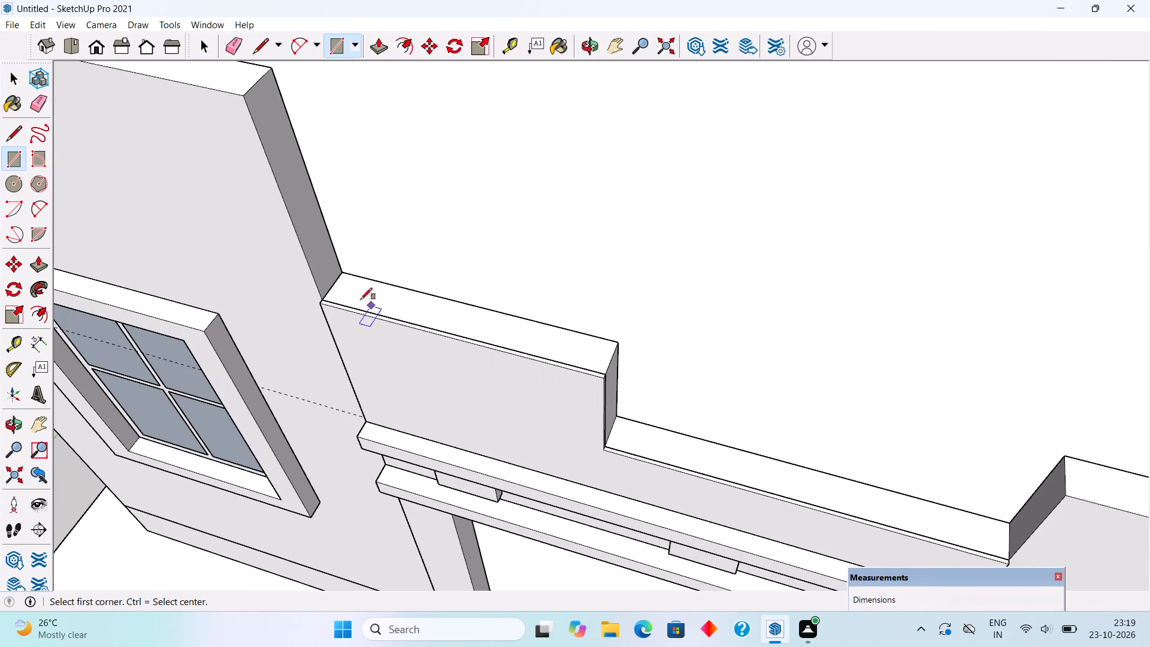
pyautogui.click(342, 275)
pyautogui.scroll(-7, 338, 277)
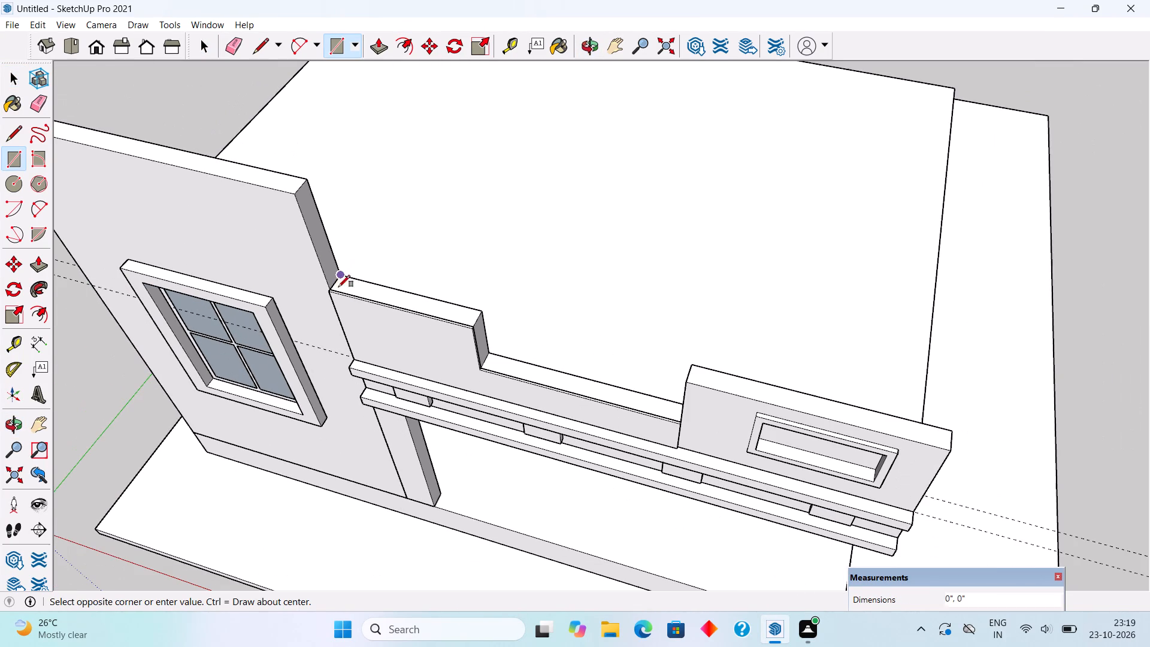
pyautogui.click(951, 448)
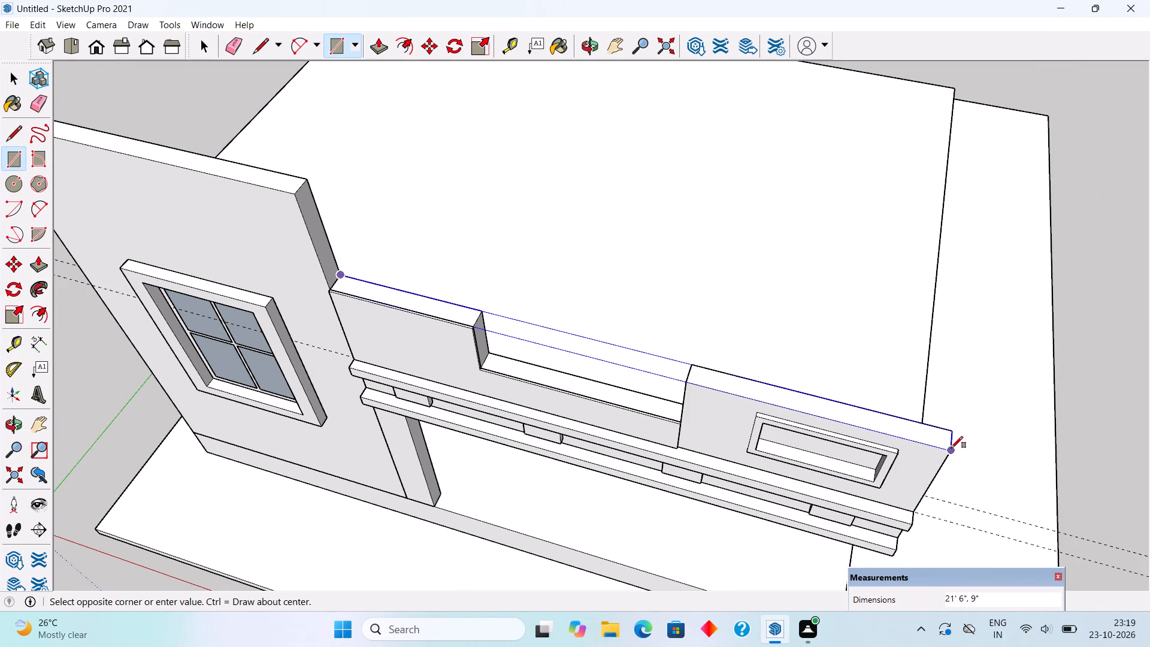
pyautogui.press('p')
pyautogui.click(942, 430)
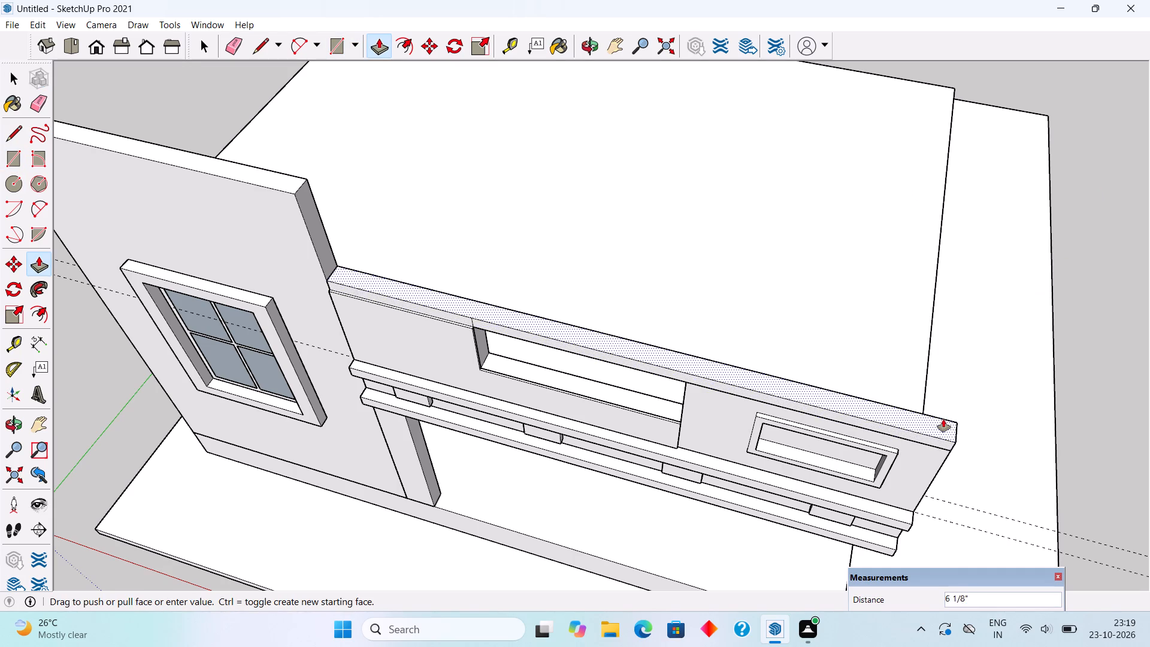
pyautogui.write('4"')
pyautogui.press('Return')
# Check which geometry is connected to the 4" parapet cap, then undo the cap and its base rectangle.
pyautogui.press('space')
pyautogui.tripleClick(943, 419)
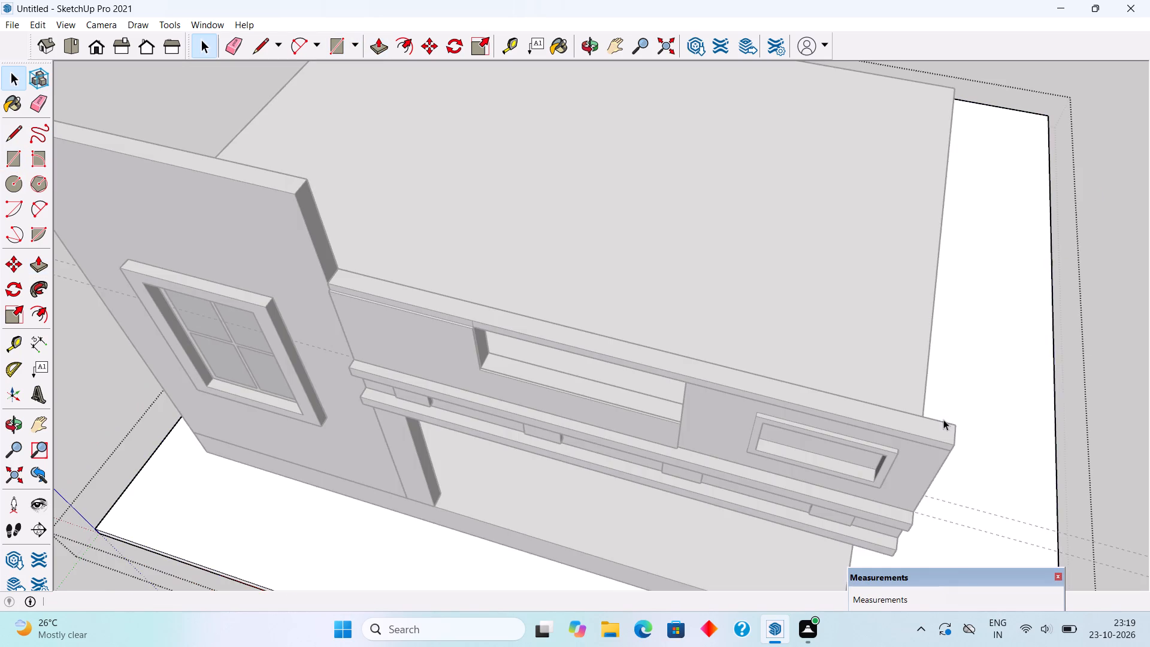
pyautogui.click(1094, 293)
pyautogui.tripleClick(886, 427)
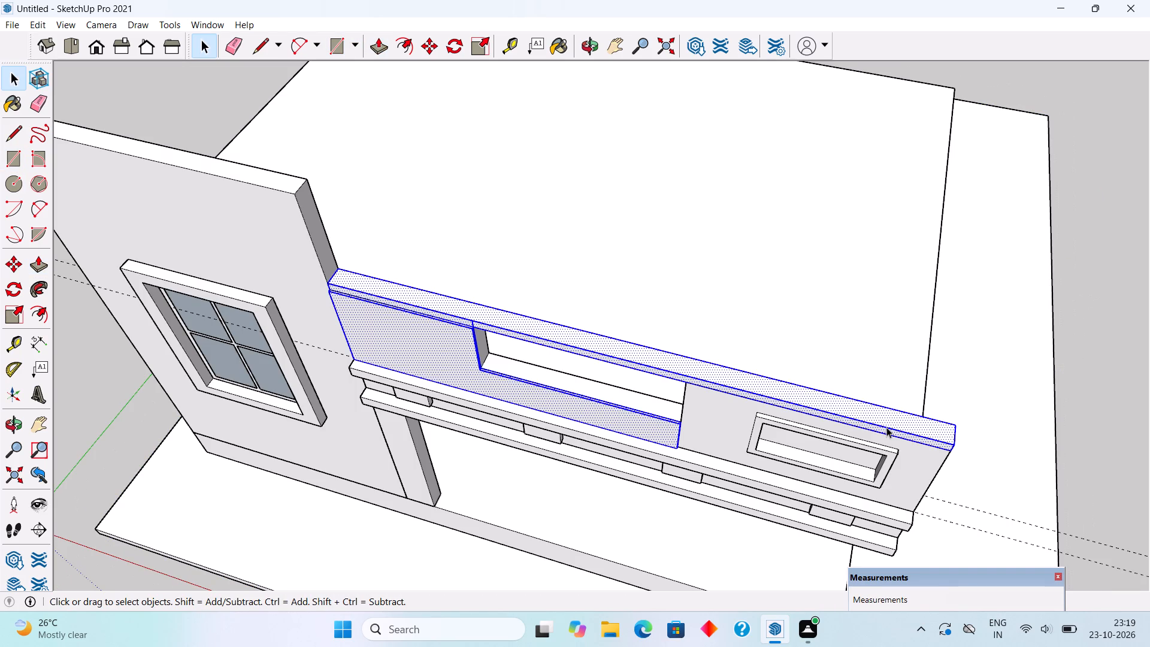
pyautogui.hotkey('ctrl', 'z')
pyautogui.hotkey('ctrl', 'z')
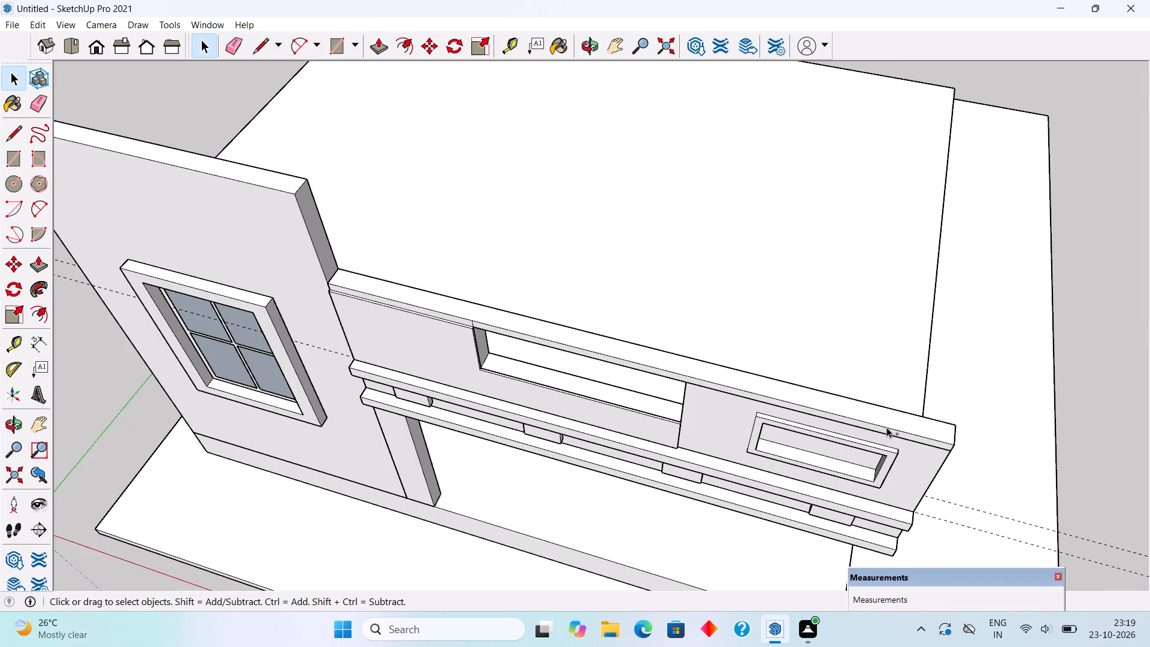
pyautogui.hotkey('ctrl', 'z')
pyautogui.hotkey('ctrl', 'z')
# Make a group of the raised front panel beside and beneath the parapet notch.
pyautogui.tripleClick(458, 370)
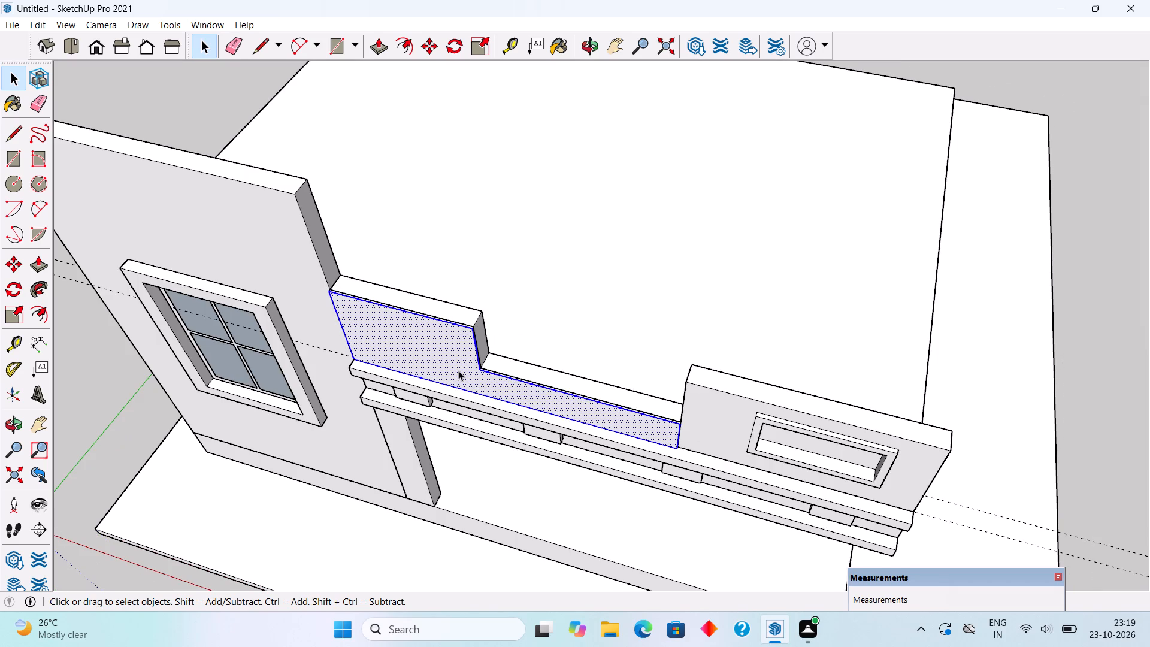
pyautogui.rightClick(458, 370)
pyautogui.click(522, 497)
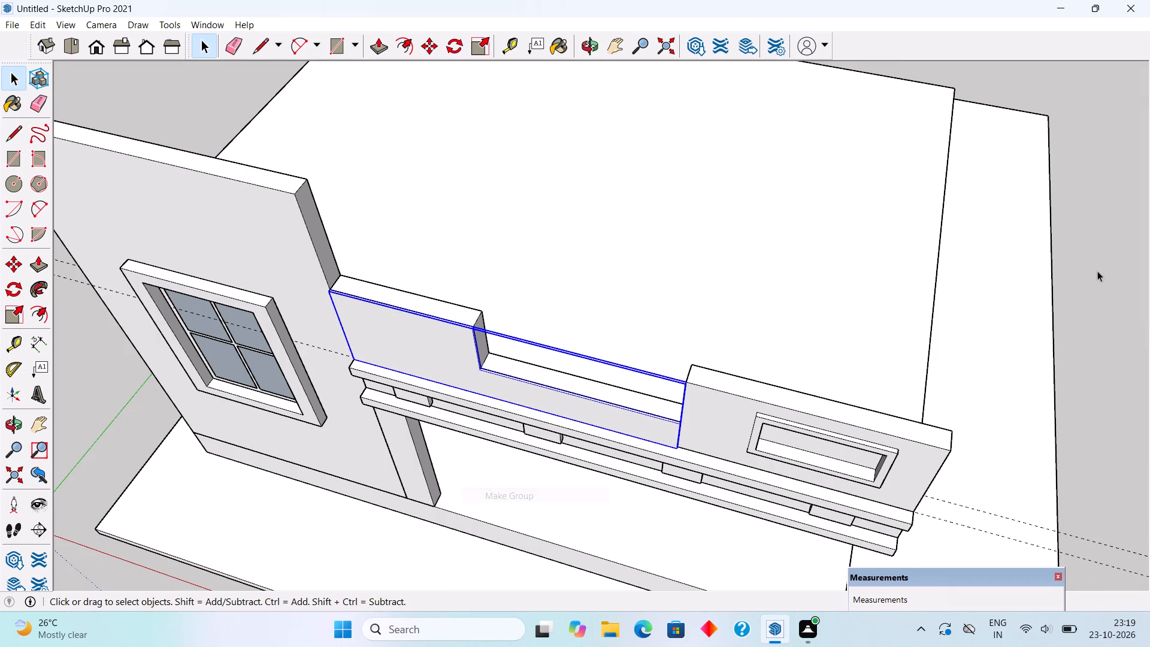
pyautogui.click(1116, 269)
# Draw a 21' 6" by 9" rectangle along the parapet's top across the notch and pull it up 3", plus another 1".
pyautogui.press('r')
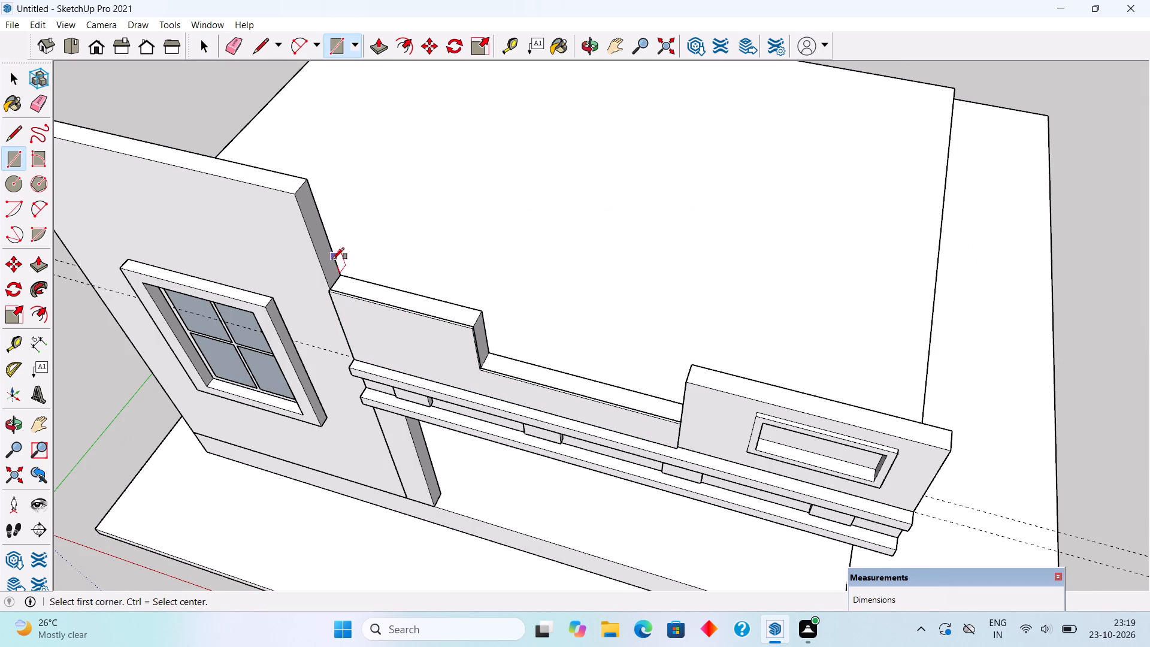
pyautogui.click(341, 272)
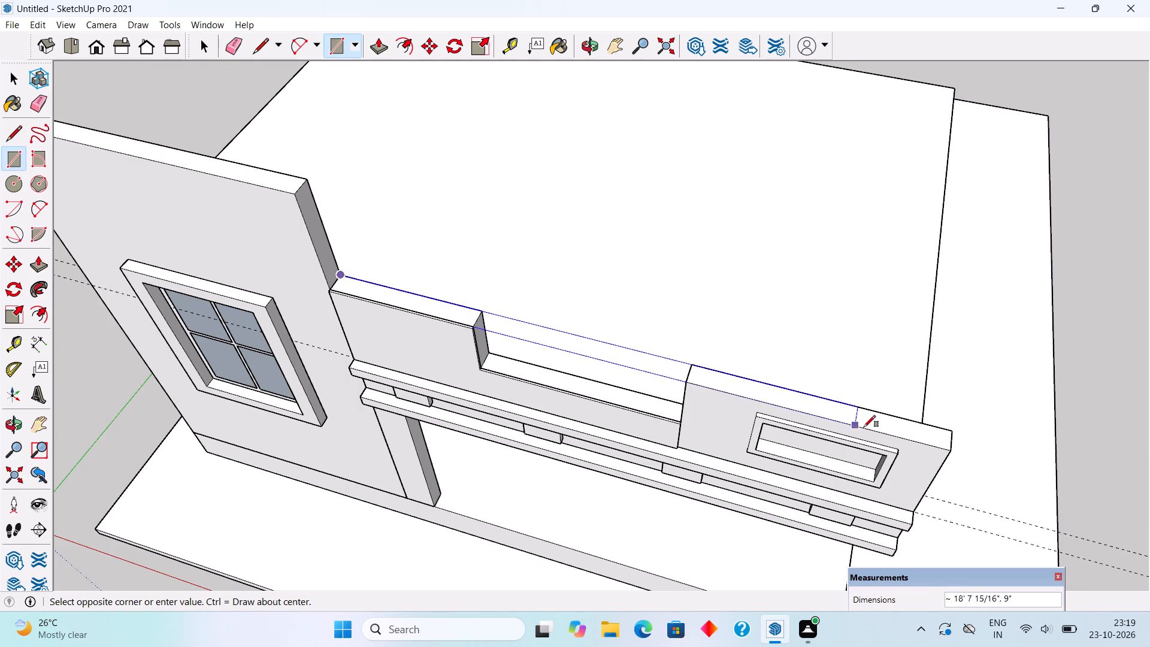
pyautogui.click(953, 449)
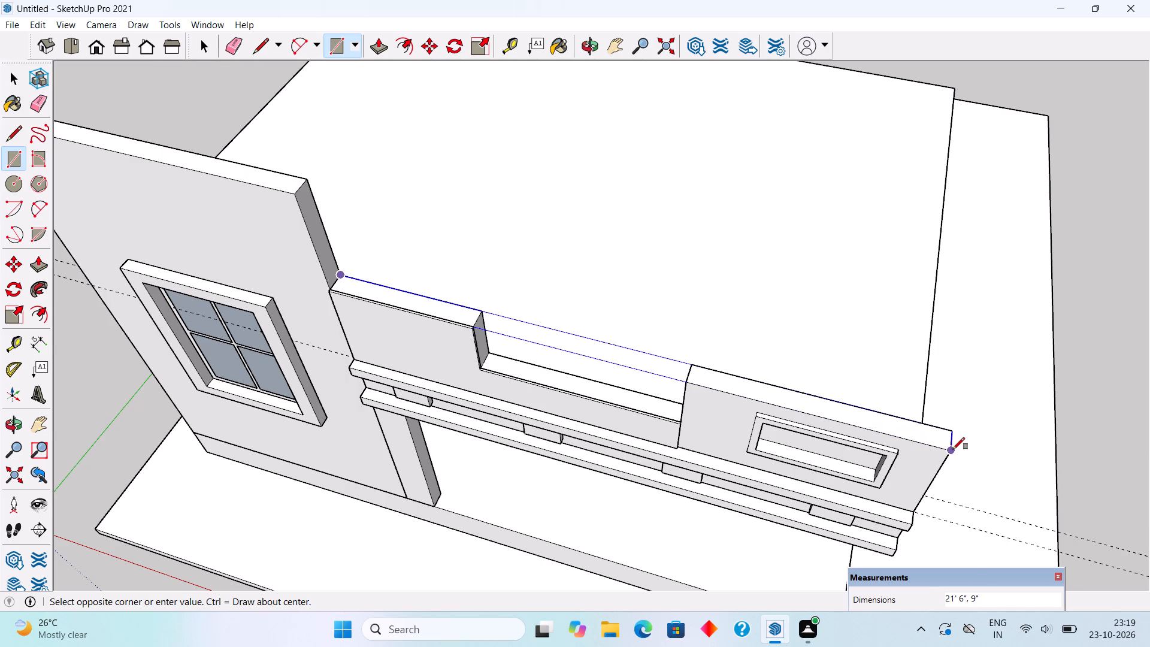
pyautogui.press('p')
pyautogui.click(935, 433)
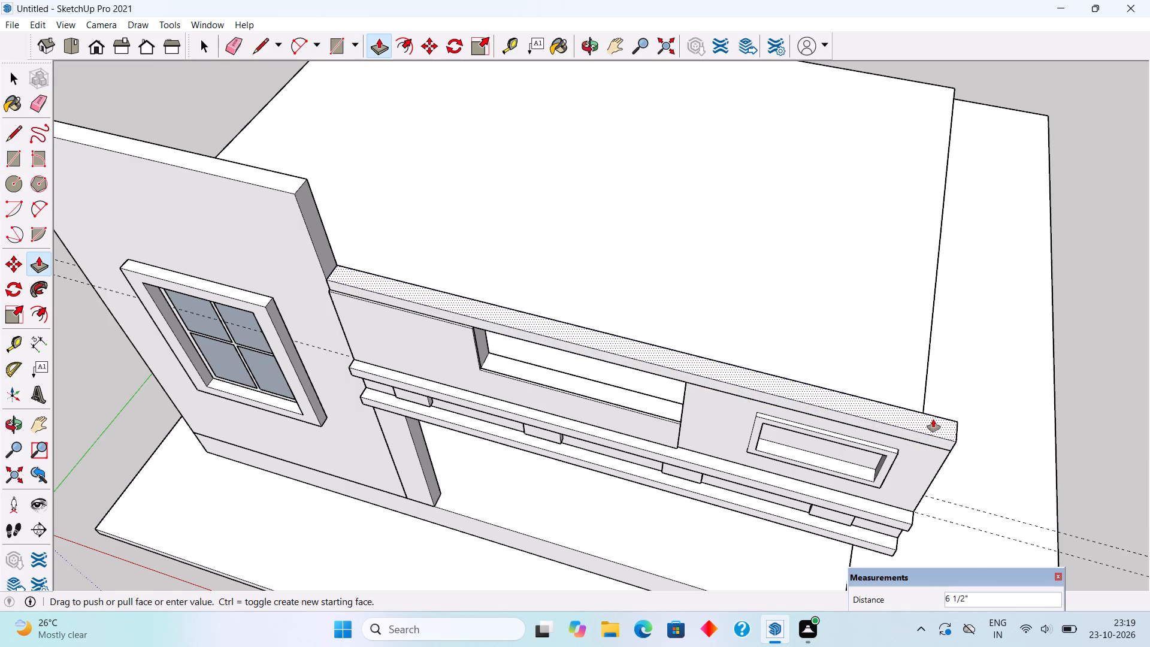
pyautogui.write('3"')
pyautogui.press('Return')
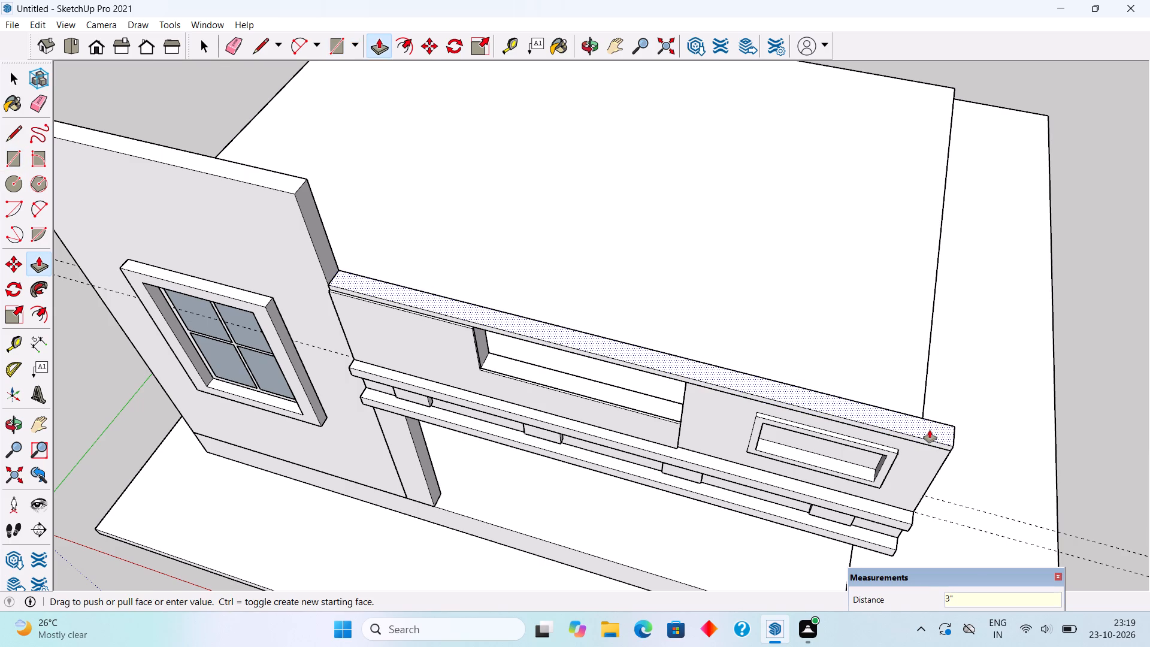
pyautogui.click(930, 430)
pyautogui.write('1"')
pyautogui.press('Return')
# Make a group of the whole parapet cap.
pyautogui.press('space')
pyautogui.tripleClick(930, 421)
pyautogui.rightClick(930, 421)
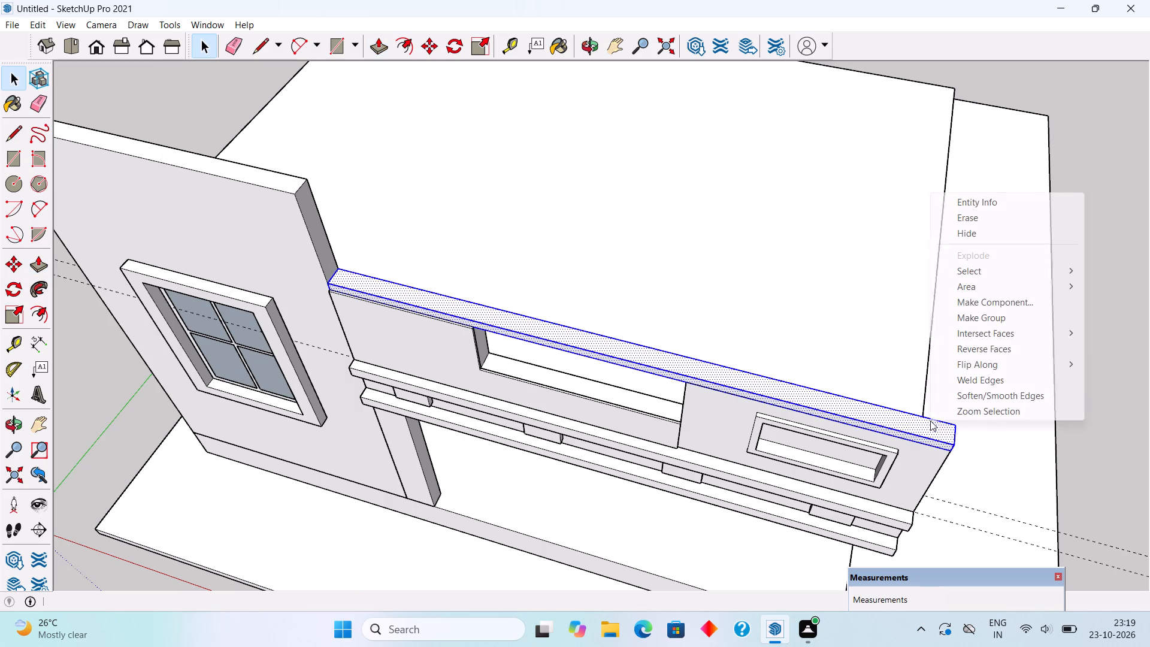
pyautogui.click(972, 313)
pyautogui.click(1092, 421)
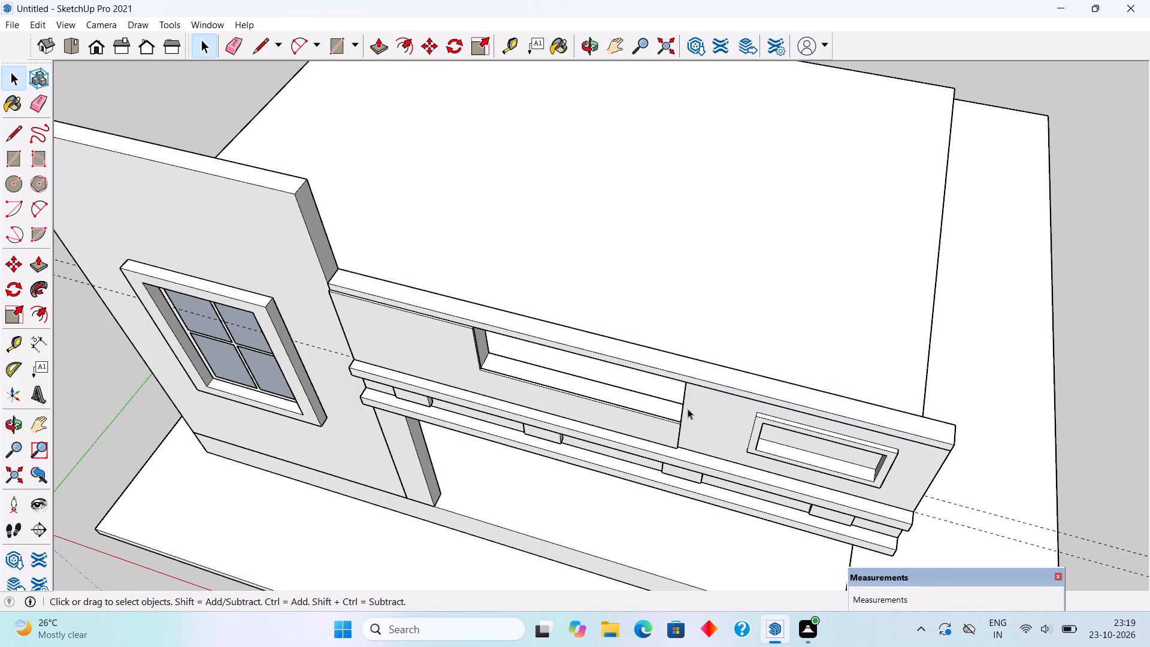
# Place a vertical guide line down the middle of the notch's inner side face.
pyautogui.moveTo(687, 409); pyautogui.dragTo(709, 186, button='middle')
pyautogui.scroll(4, 570, 255)
pyautogui.moveTo(561, 282); pyautogui.dragTo(594, 349, button='middle')
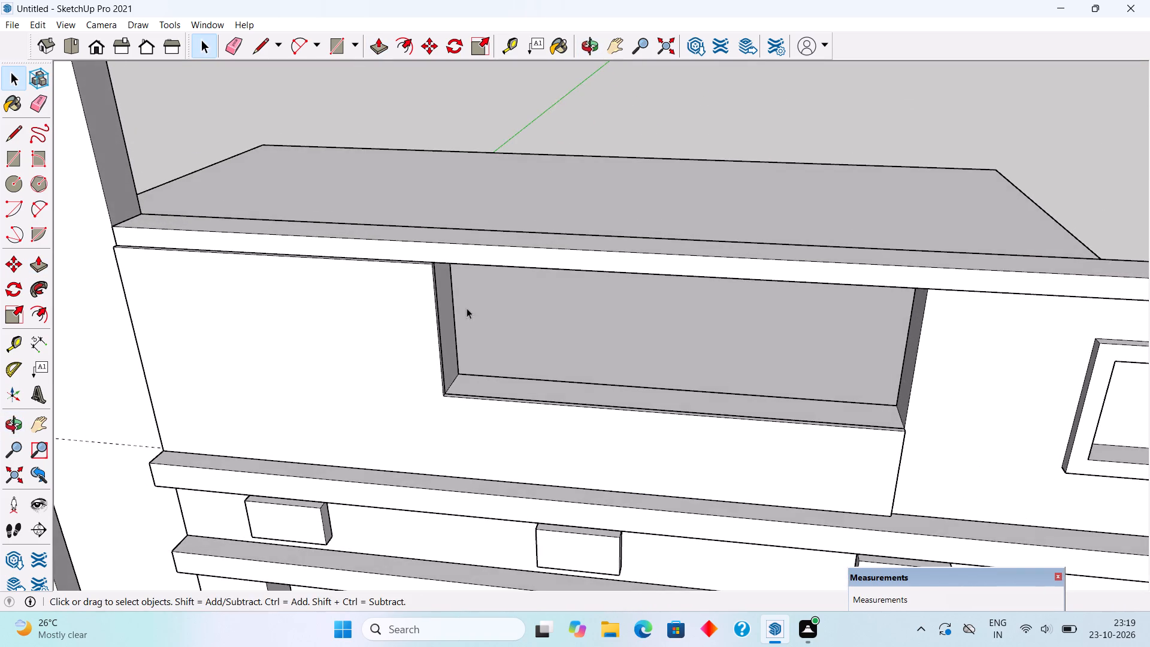
pyautogui.scroll(1, 467, 308)
pyautogui.moveTo(433, 275); pyautogui.dragTo(292, 258, button='middle')
pyautogui.scroll(3, 404, 300)
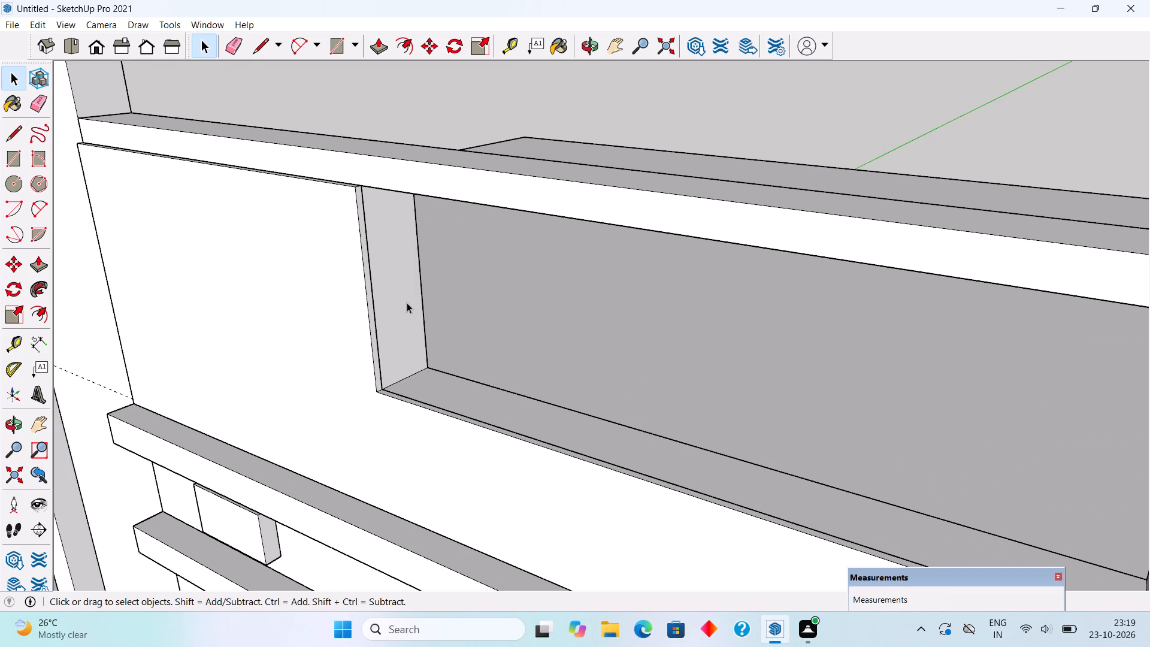
pyautogui.press('t')
pyautogui.click(422, 297)
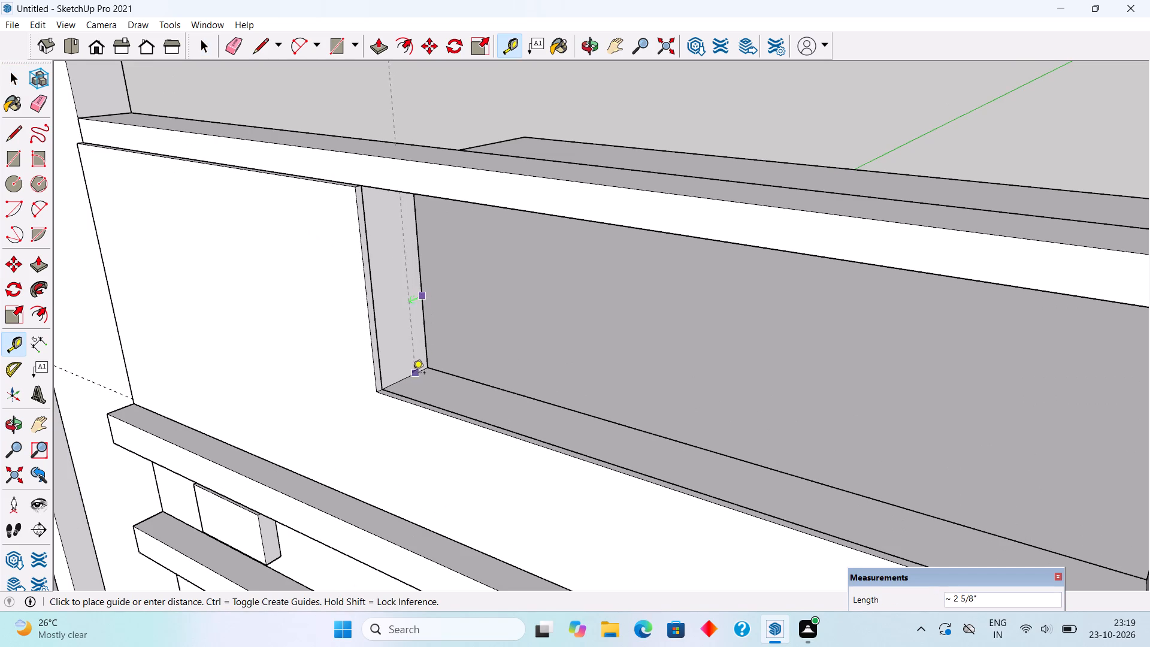
pyautogui.click(412, 374)
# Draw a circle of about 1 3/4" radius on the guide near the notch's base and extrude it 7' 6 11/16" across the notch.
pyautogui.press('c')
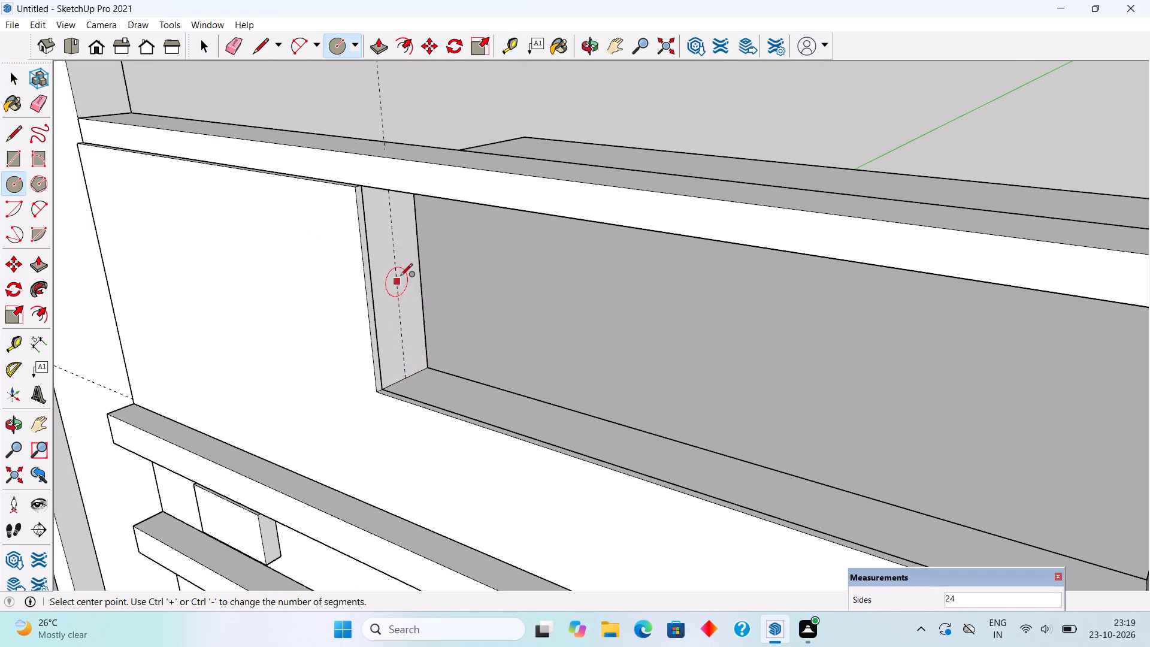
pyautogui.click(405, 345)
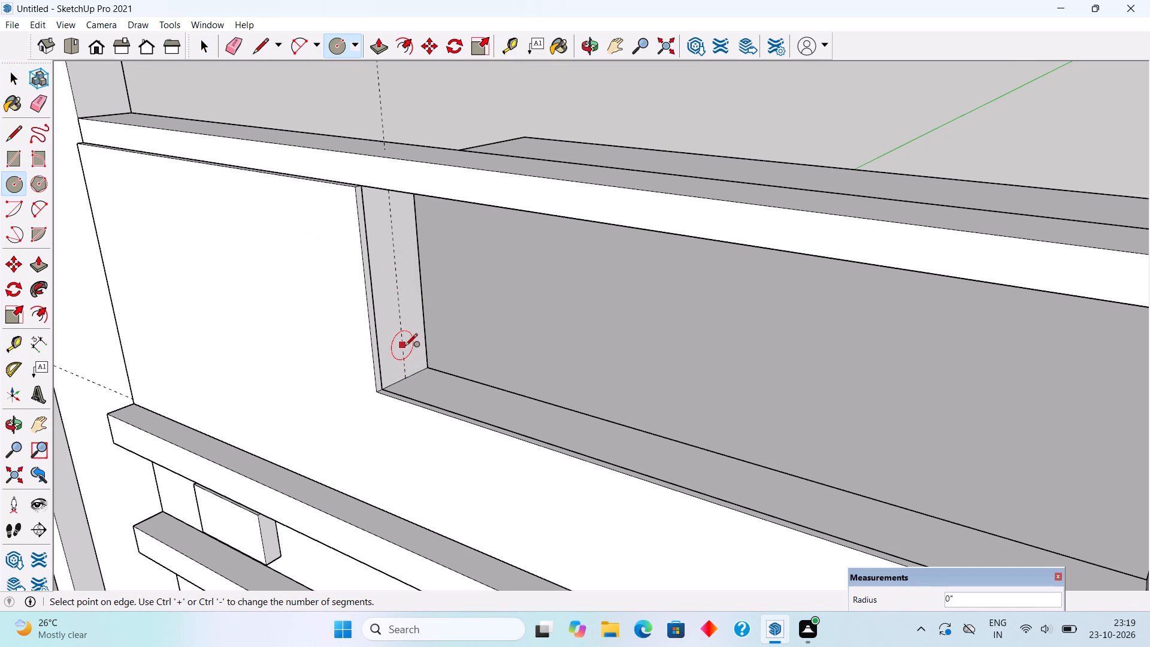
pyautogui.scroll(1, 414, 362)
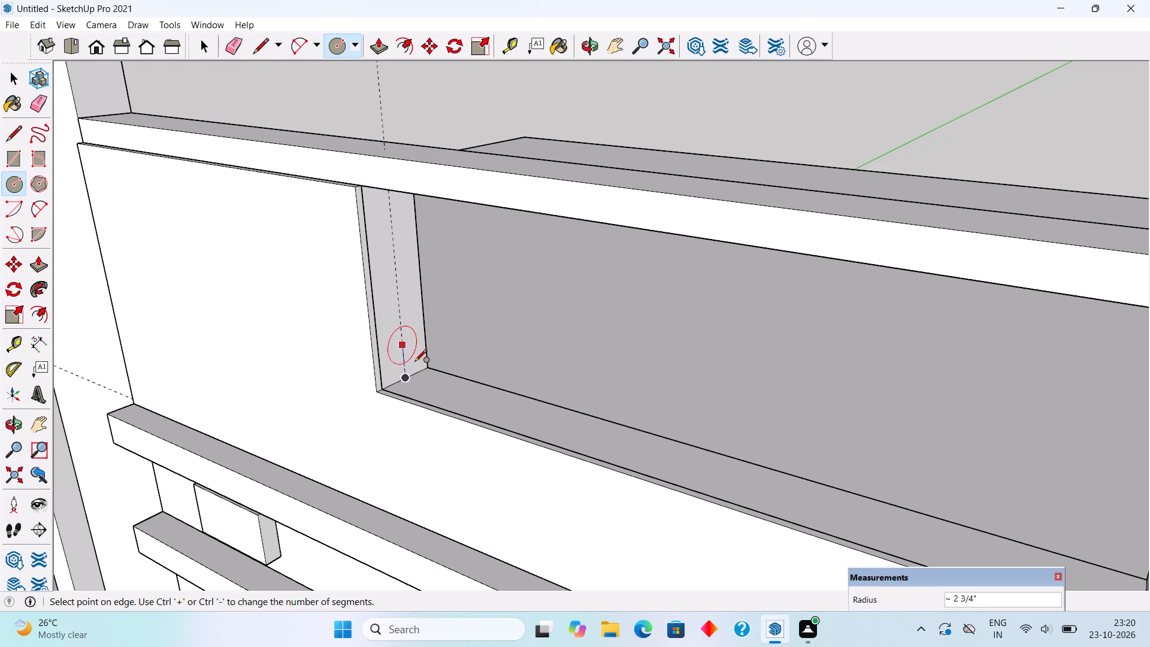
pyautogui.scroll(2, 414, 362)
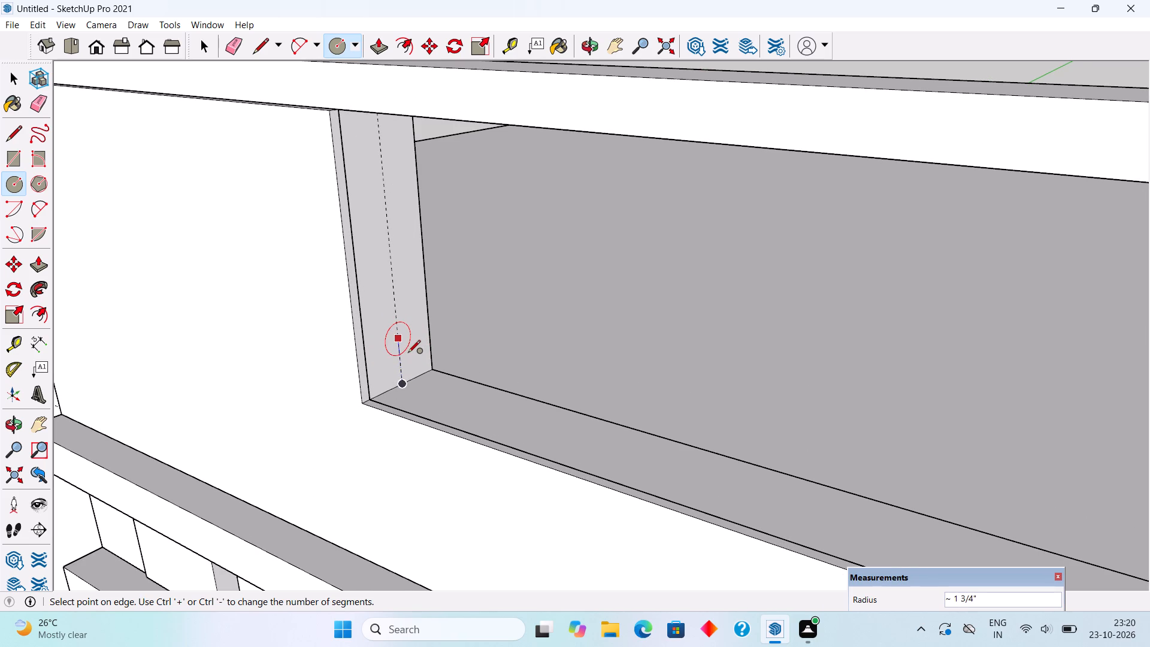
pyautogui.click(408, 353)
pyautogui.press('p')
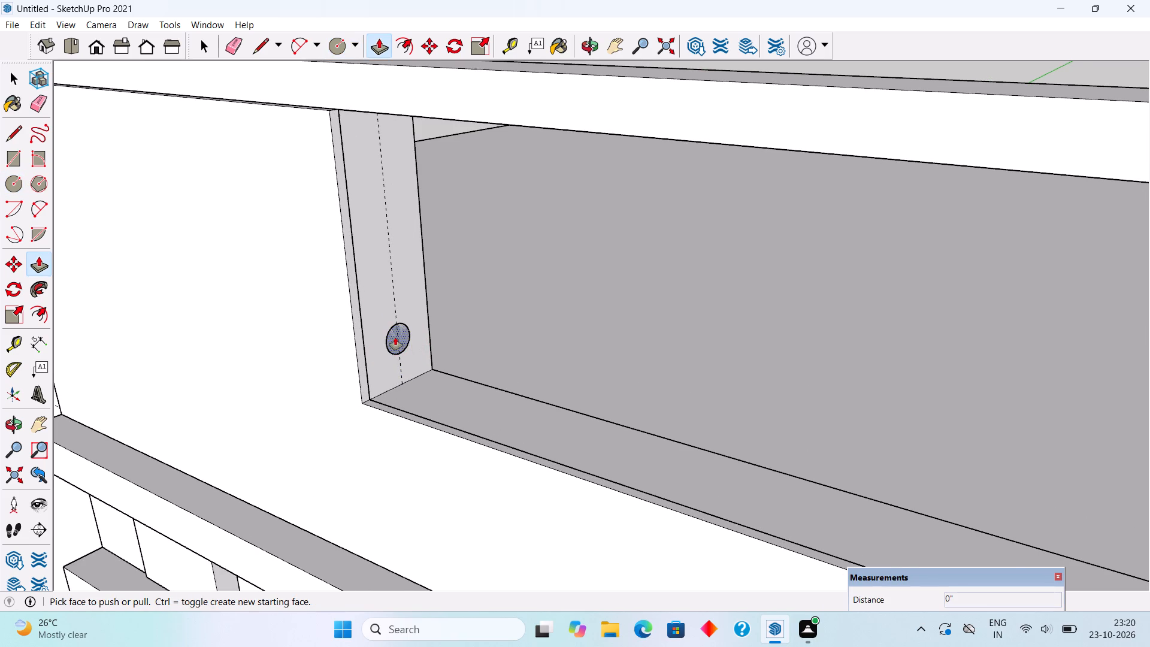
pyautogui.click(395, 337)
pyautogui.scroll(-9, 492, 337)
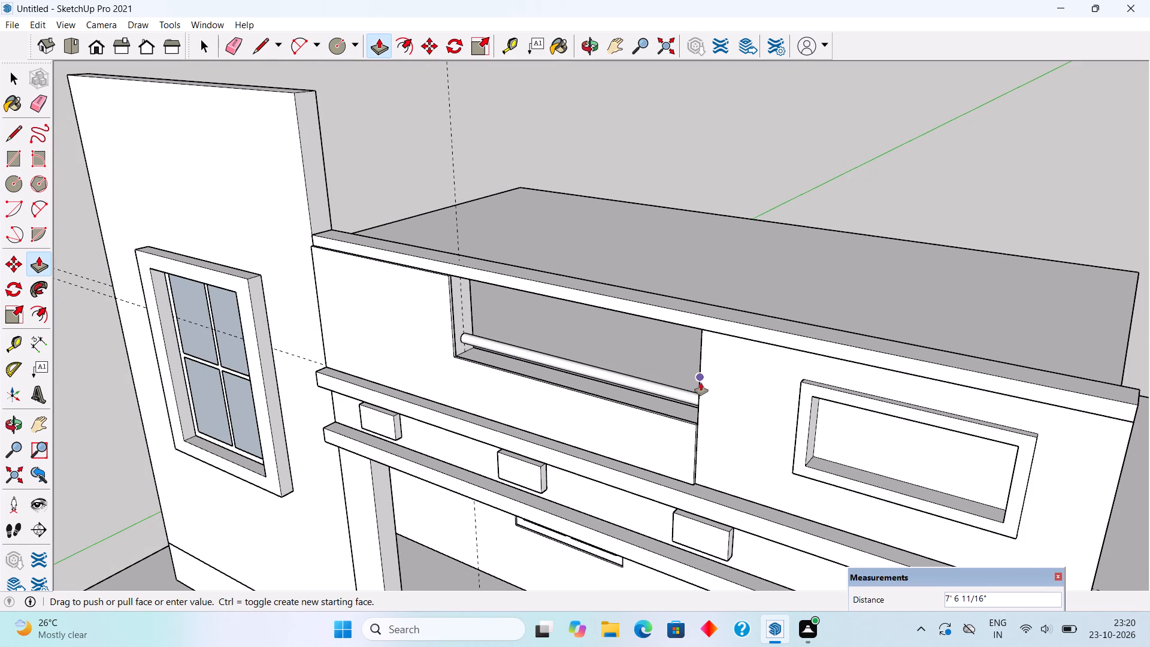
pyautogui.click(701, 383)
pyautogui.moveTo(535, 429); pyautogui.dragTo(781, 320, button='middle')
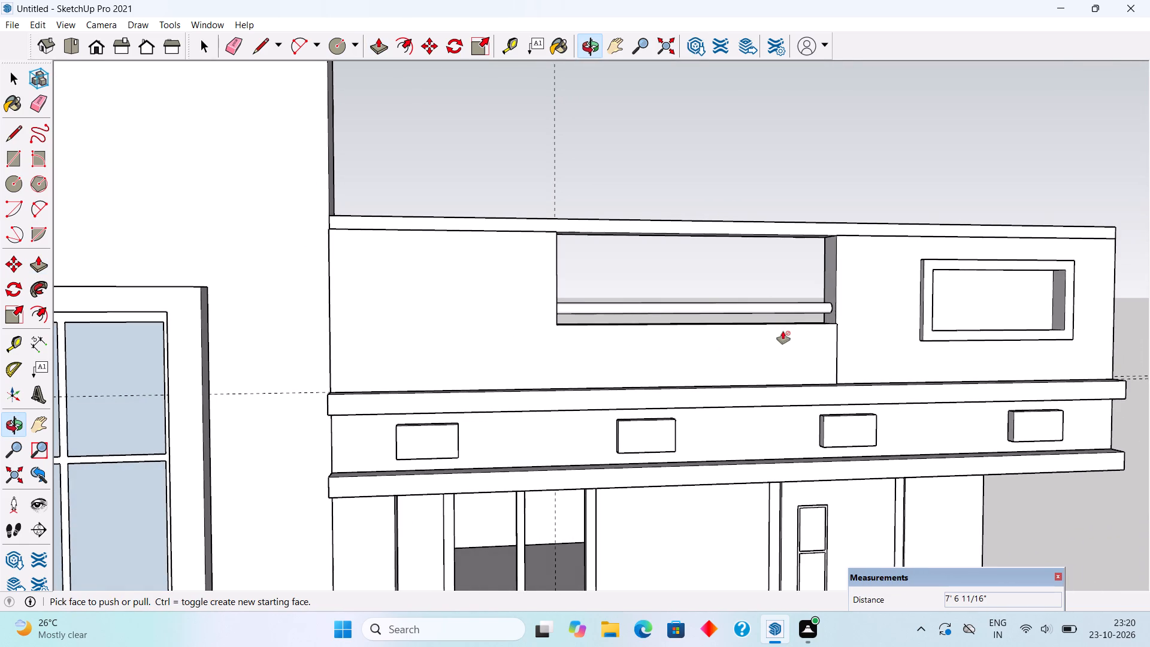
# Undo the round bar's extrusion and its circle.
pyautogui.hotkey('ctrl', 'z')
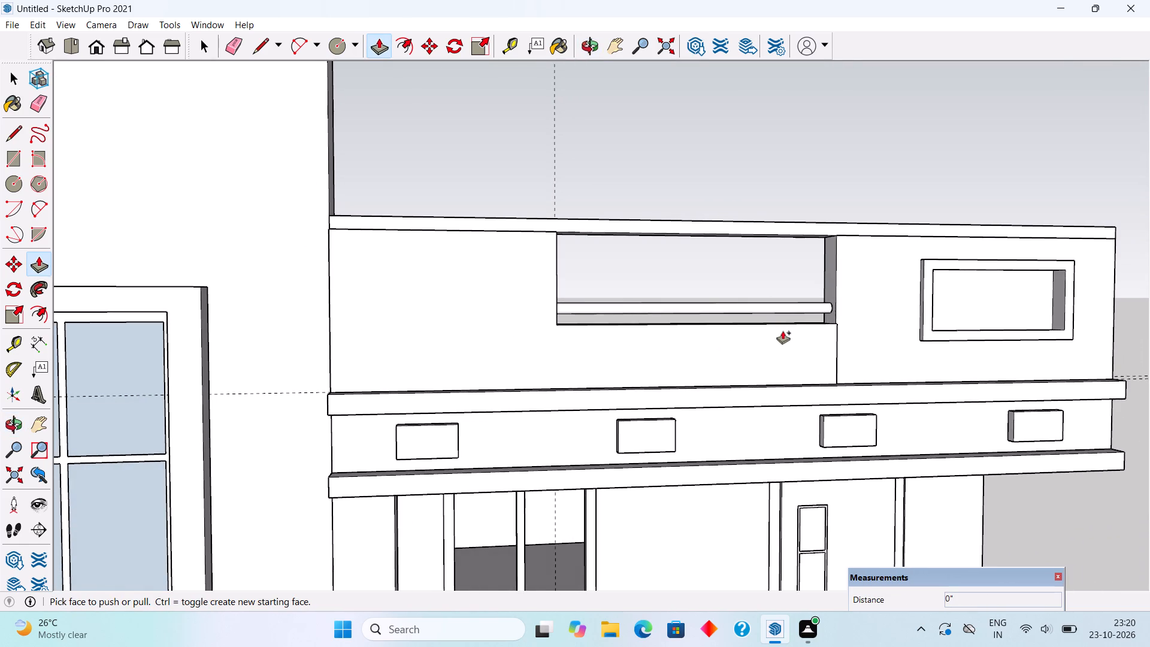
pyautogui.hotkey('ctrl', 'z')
# Draw a small circle on the guide near the notch's base and extrude it 7' 13/16" across the notch.
pyautogui.moveTo(531, 374); pyautogui.dragTo(155, 443, button='middle')
pyautogui.scroll(4, 782, 278)
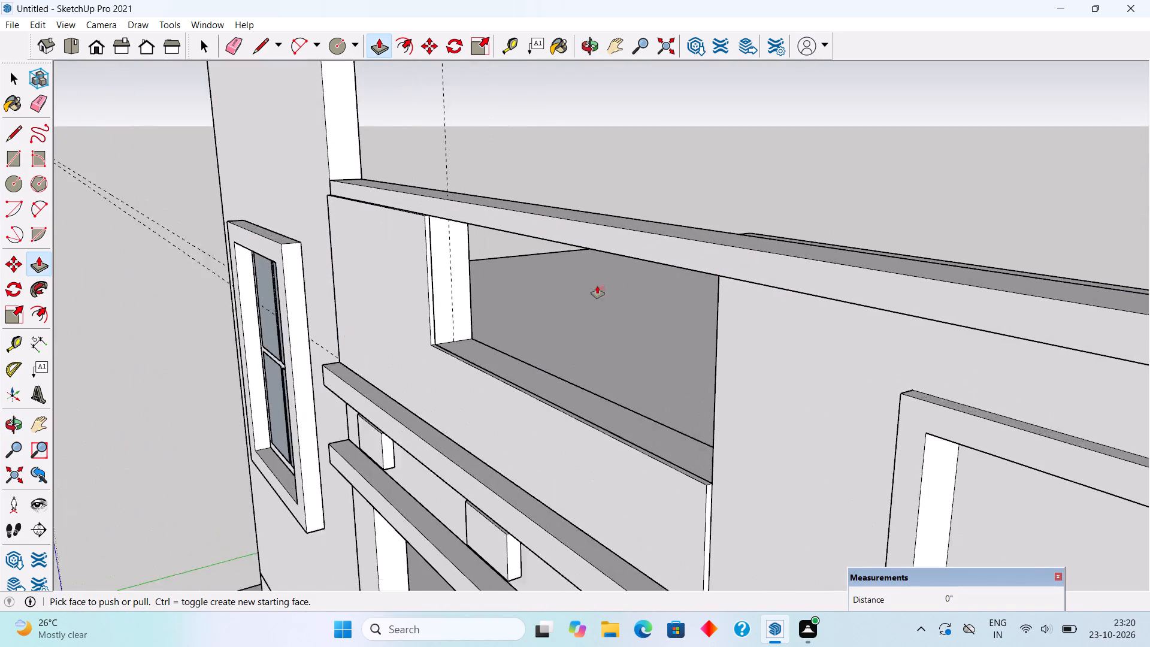
pyautogui.scroll(1, 597, 286)
pyautogui.scroll(1, 511, 355)
pyautogui.press('space')
pyautogui.press('c')
pyautogui.scroll(4, 426, 351)
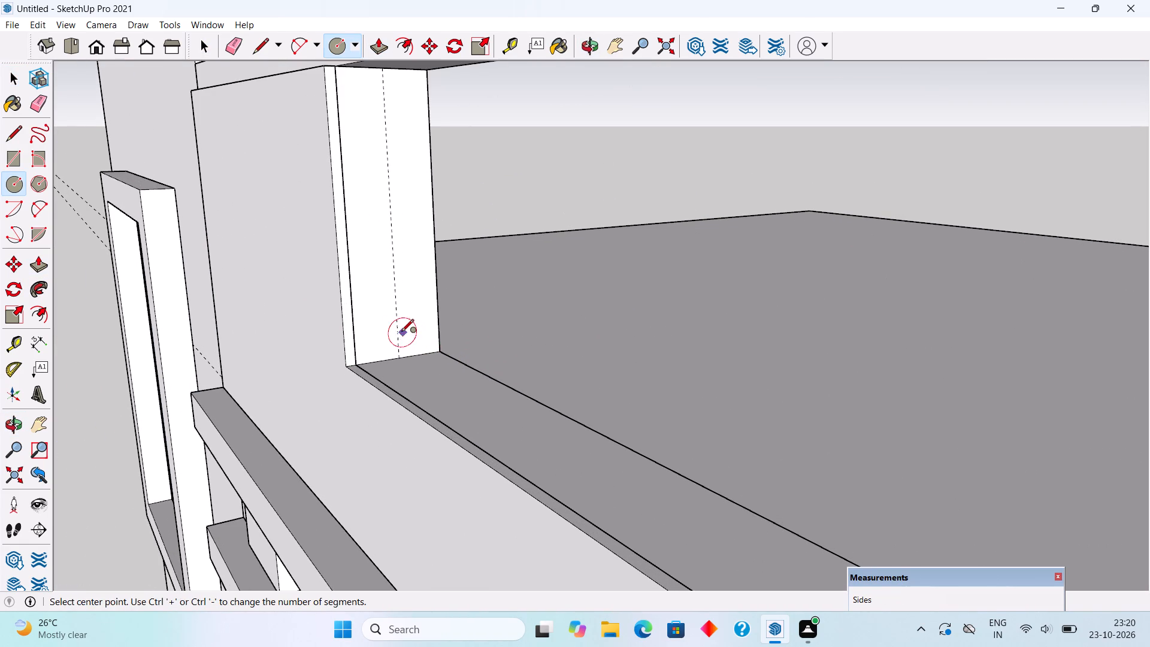
pyautogui.click(399, 326)
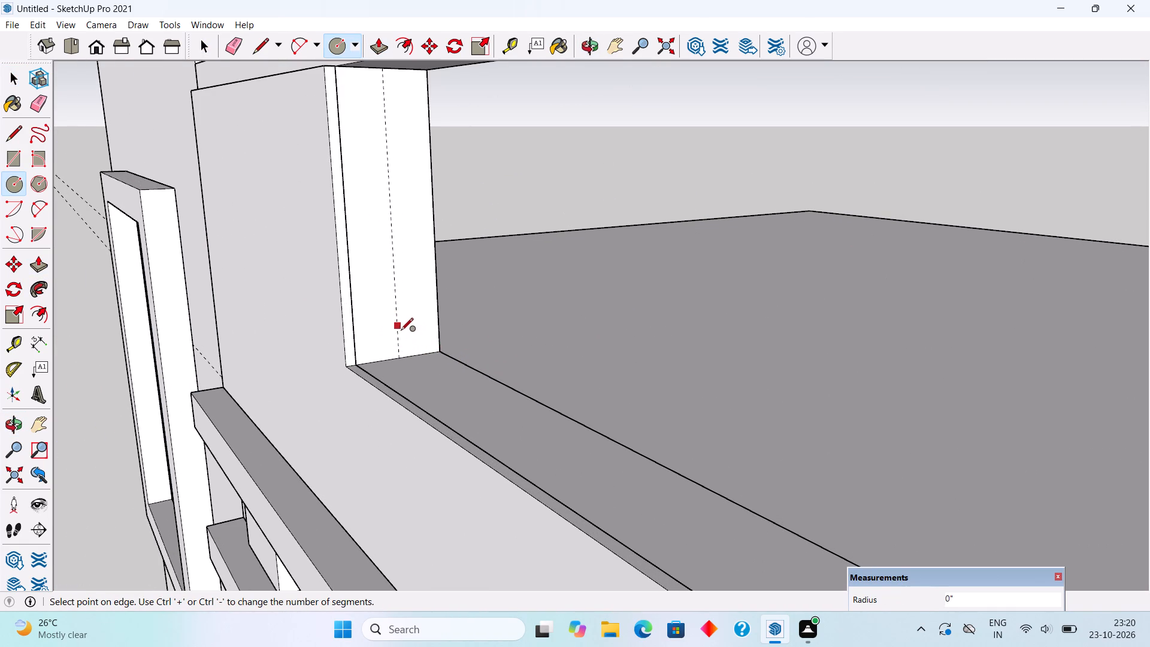
pyautogui.click(402, 335)
pyautogui.press('p')
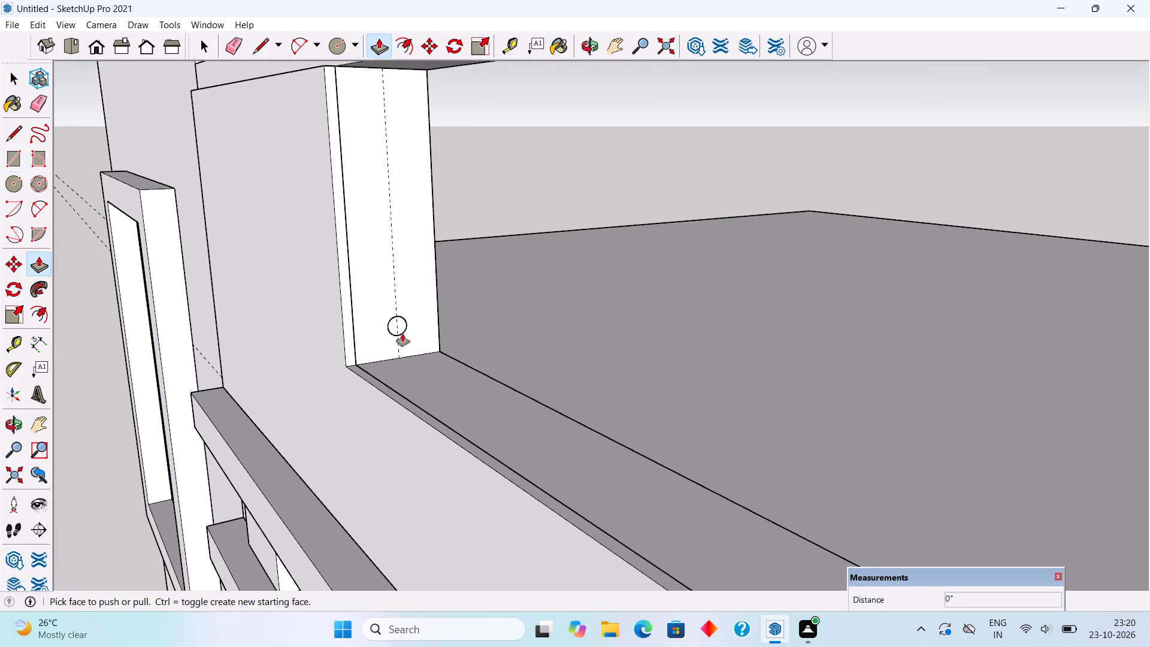
pyautogui.click(400, 329)
pyautogui.scroll(-9, 468, 335)
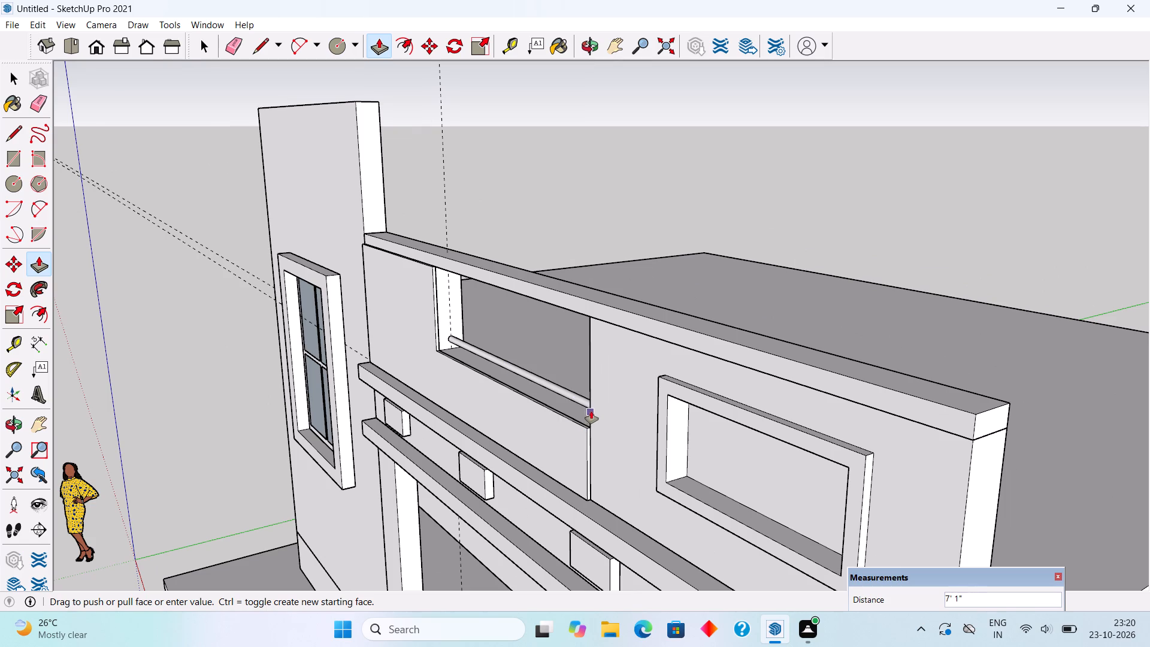
pyautogui.click(592, 407)
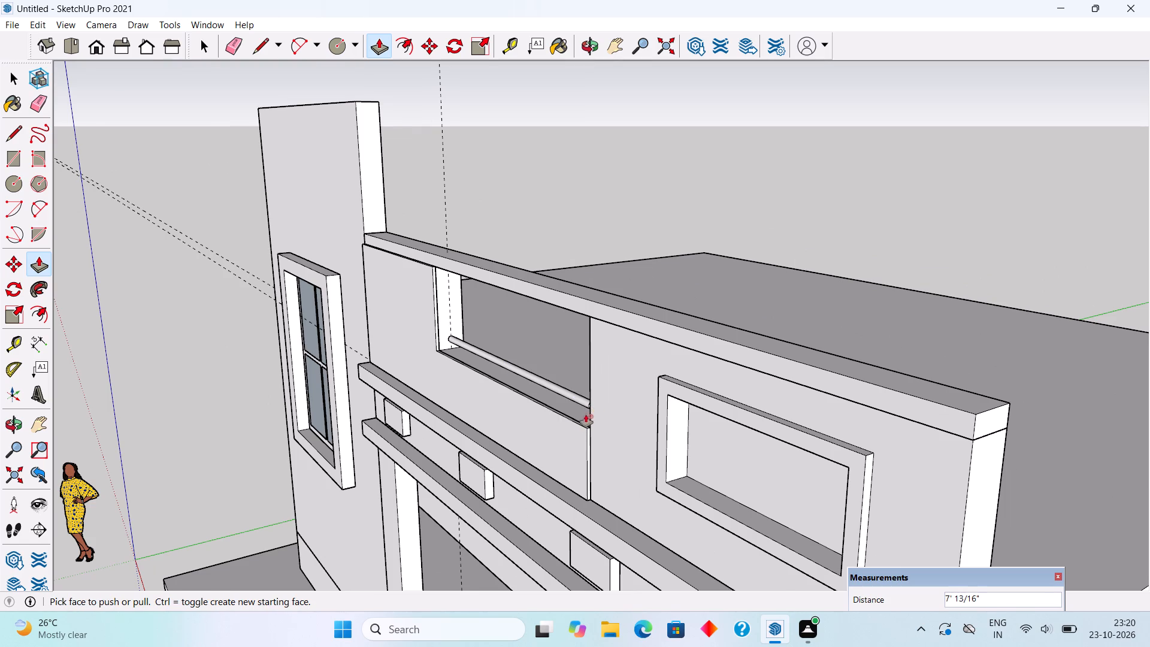
# Extend the round bar's end face by 5 7/8" to the notch's far side.
pyautogui.scroll(14, 585, 415)
pyautogui.click(601, 394)
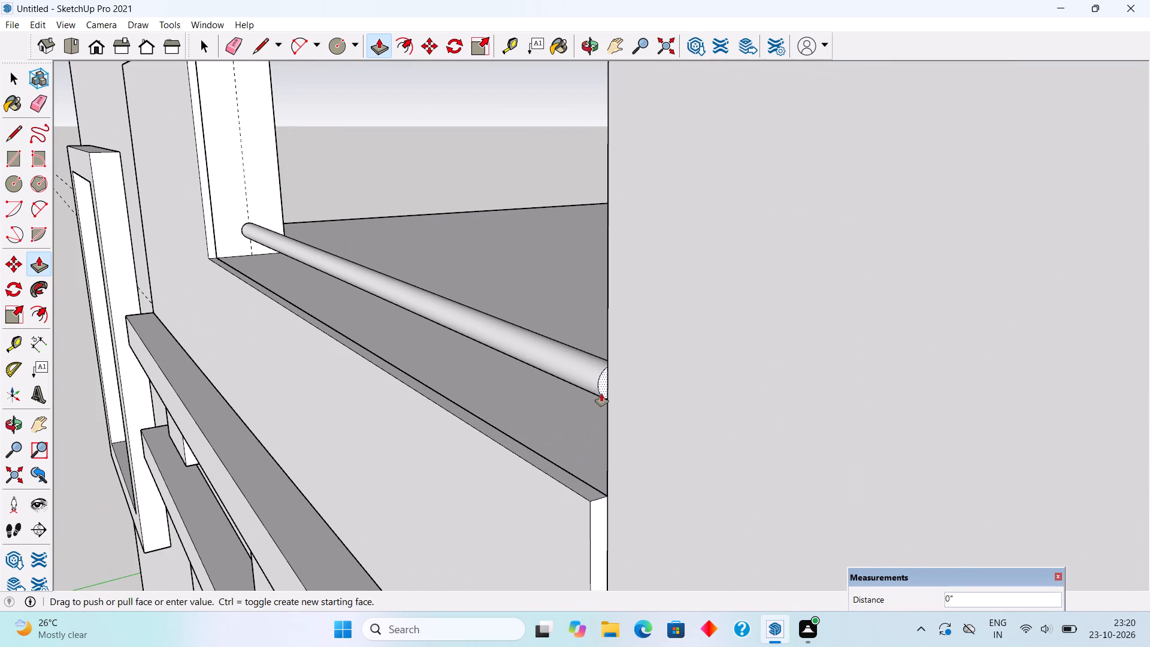
pyautogui.click(608, 414)
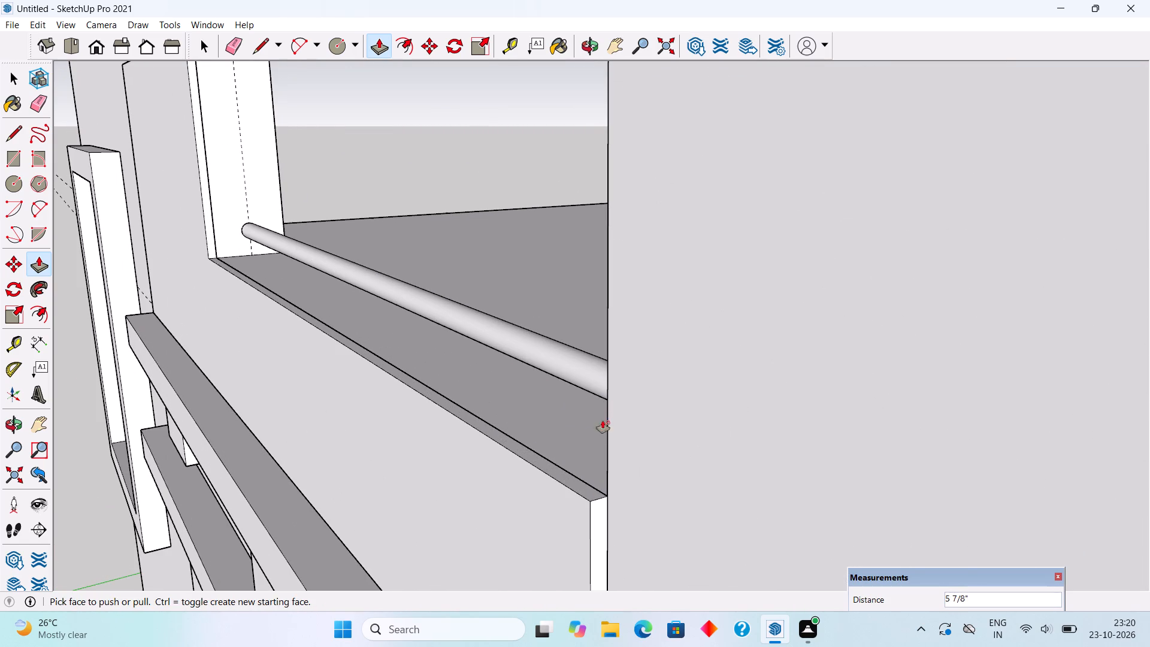
# Make a group of the whole round bar.
pyautogui.moveTo(674, 450); pyautogui.dragTo(946, 452, button='middle')
pyautogui.scroll(-5, 942, 451)
pyautogui.moveTo(624, 408); pyautogui.dragTo(798, 446, button='middle')
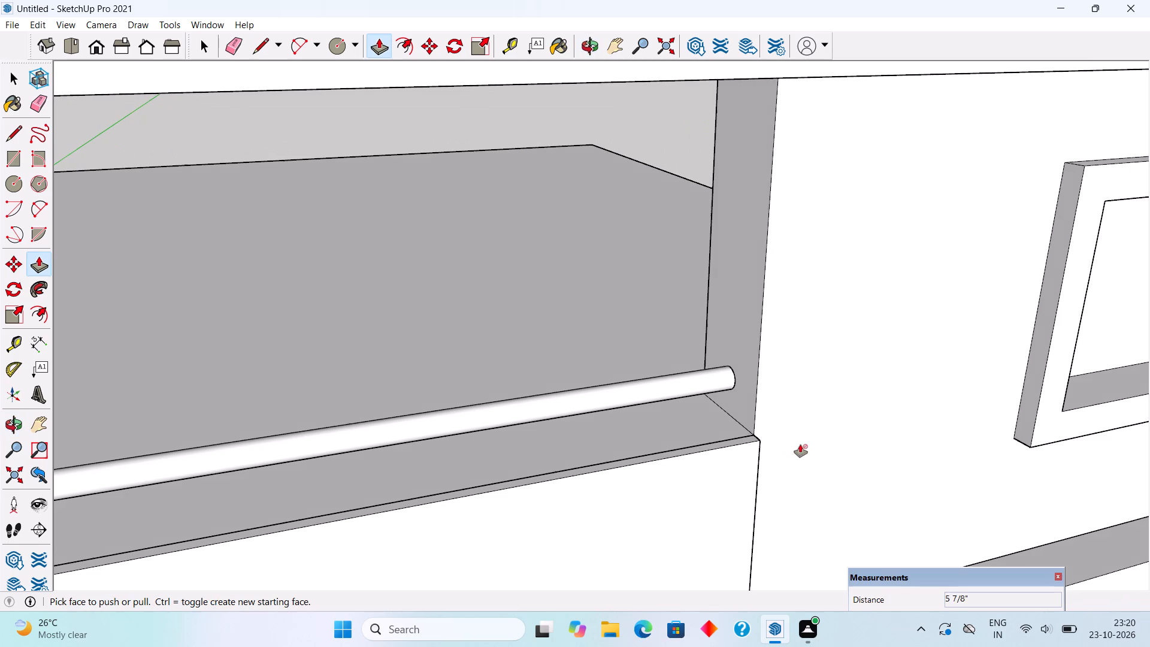
pyautogui.press('space')
pyautogui.press('space')
pyautogui.tripleClick(720, 391)
pyautogui.rightClick(720, 391)
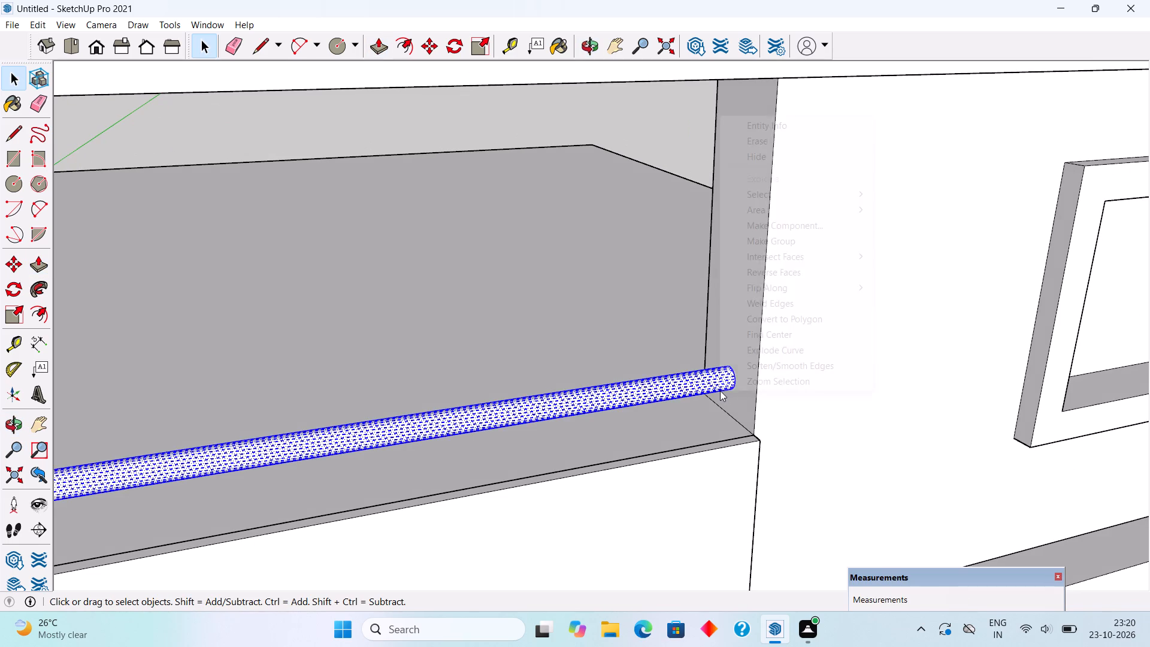
pyautogui.click(757, 240)
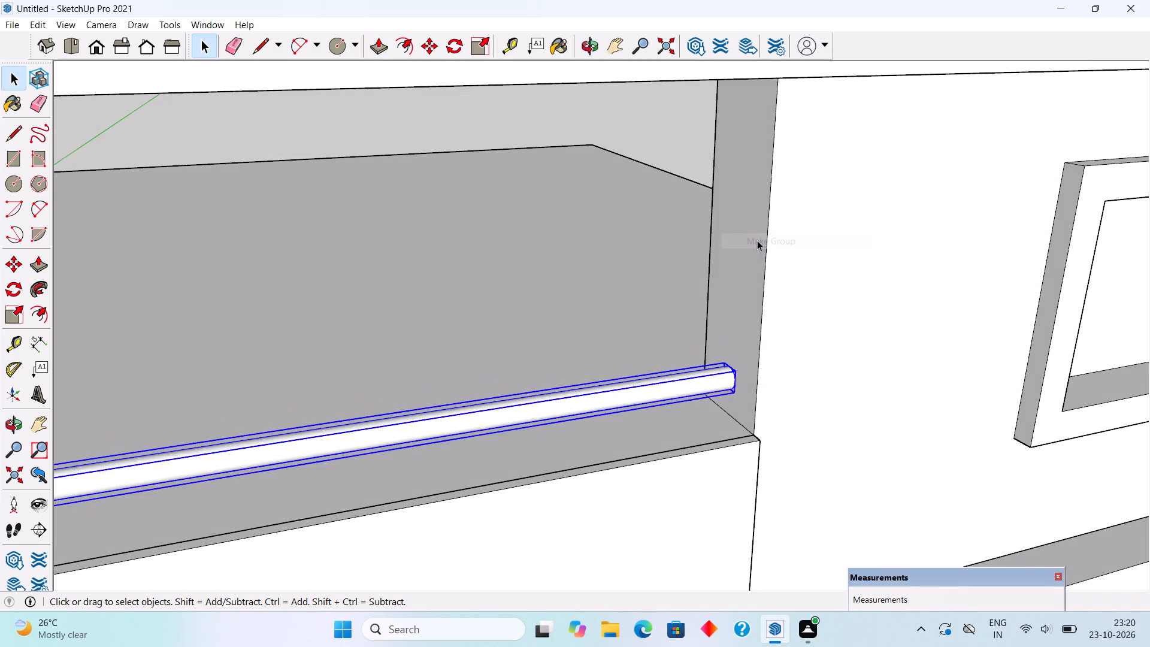
# Examine the round bar's ends and its position within the notch opening from several angles.
pyautogui.scroll(-6, 757, 240)
pyautogui.scroll(-3, 754, 293)
pyautogui.moveTo(538, 381); pyautogui.dragTo(359, 417, button='middle')
pyautogui.scroll(4, 154, 324)
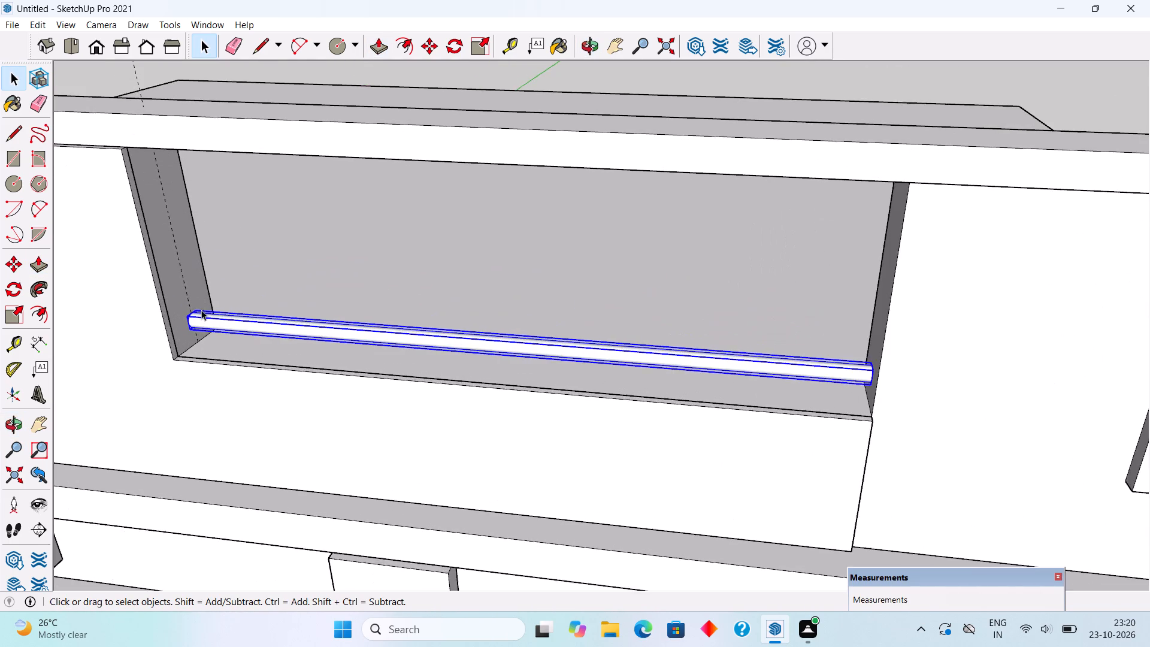
pyautogui.scroll(4, 210, 315)
pyautogui.scroll(-5, 183, 314)
pyautogui.moveTo(170, 260); pyautogui.dragTo(162, 185, button='middle')
pyautogui.scroll(-3, 162, 185)
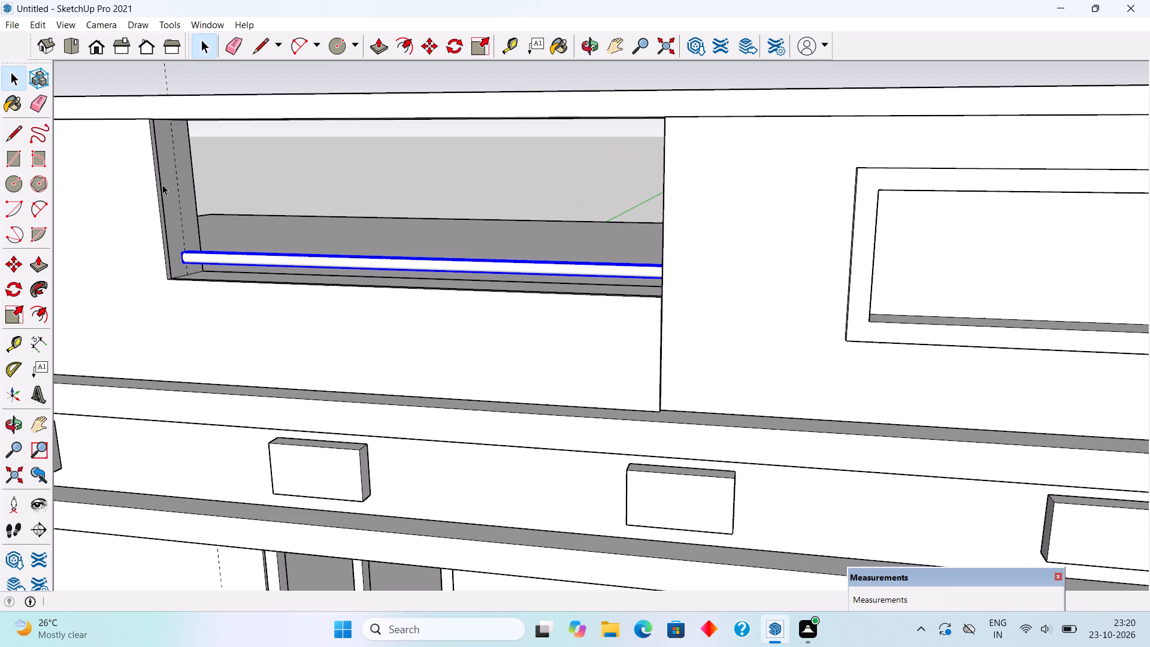
pyautogui.scroll(-3, 167, 198)
pyautogui.scroll(4, 161, 91)
pyautogui.scroll(-2, 193, 252)
pyautogui.scroll(-3, 214, 312)
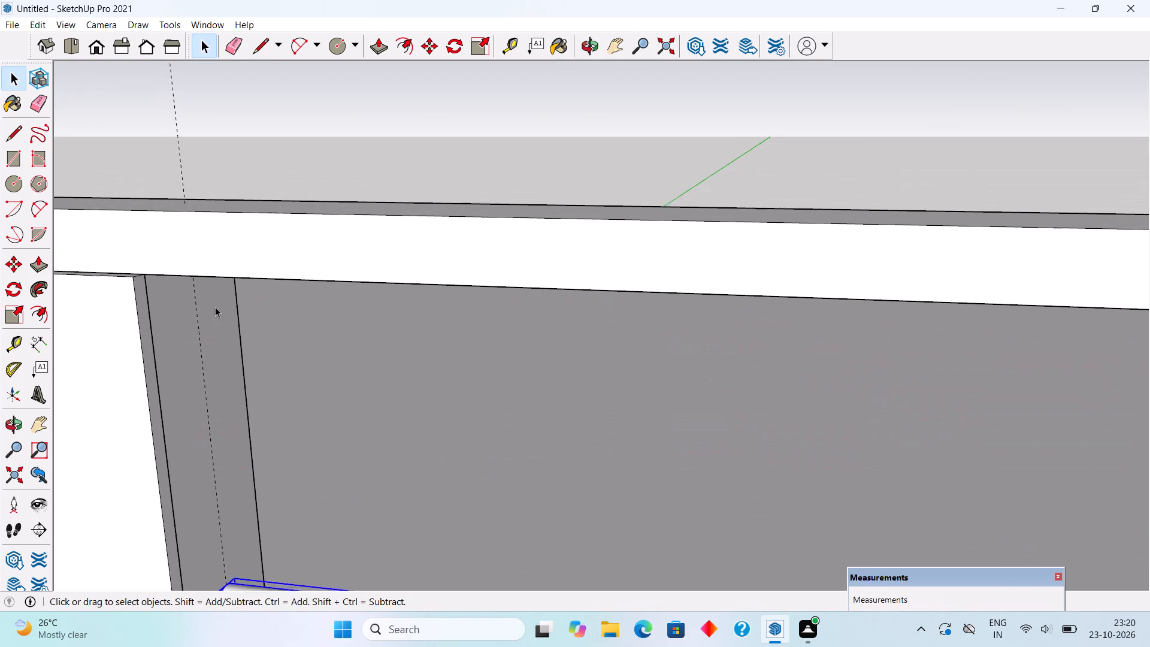
pyautogui.scroll(-4, 215, 307)
pyautogui.moveTo(214, 302); pyautogui.dragTo(205, 242, button='middle')
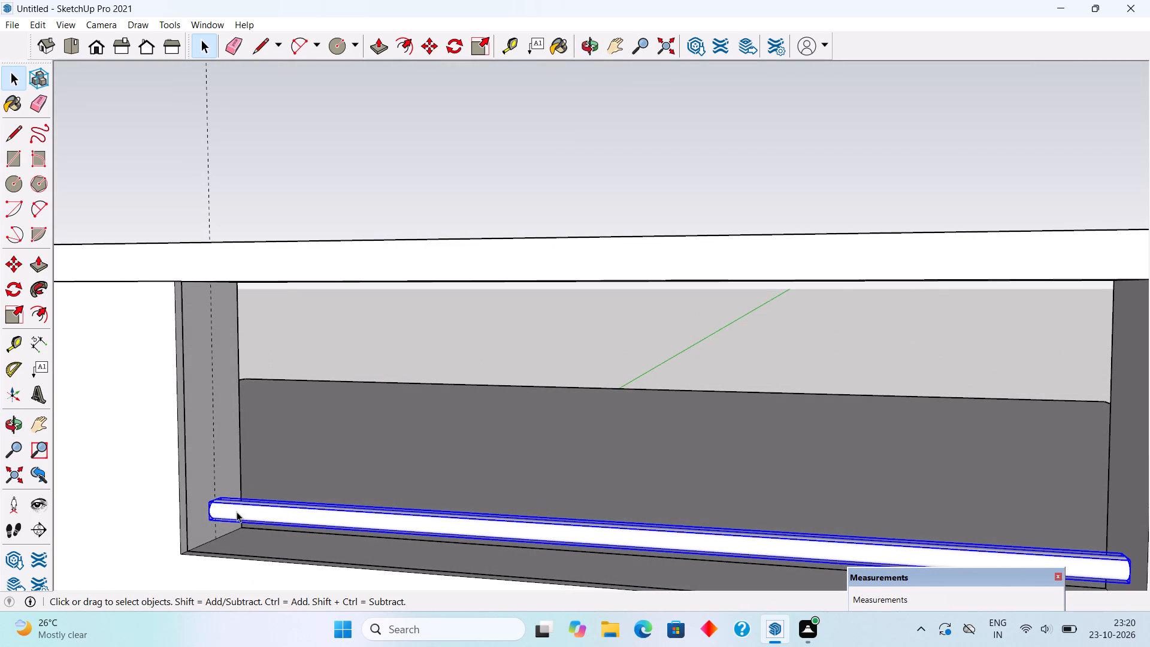
# Copy the grouped round bar upward at 7" spacing, making three copies within the notch.
pyautogui.press('m')
pyautogui.click(235, 512)
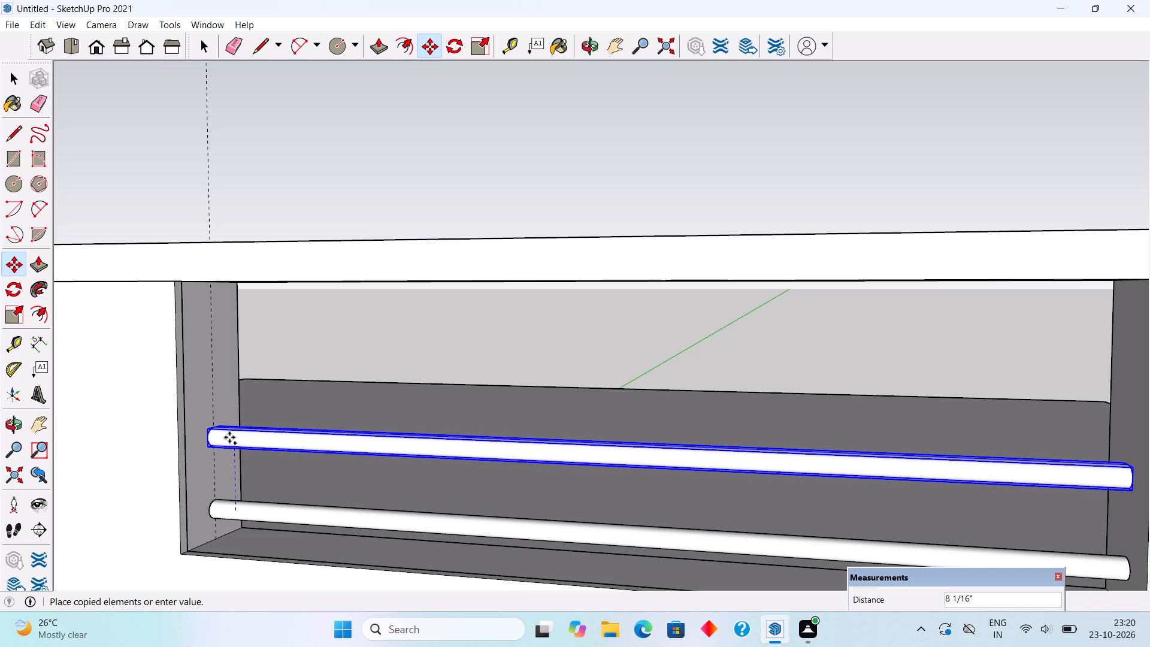
pyautogui.press('7')
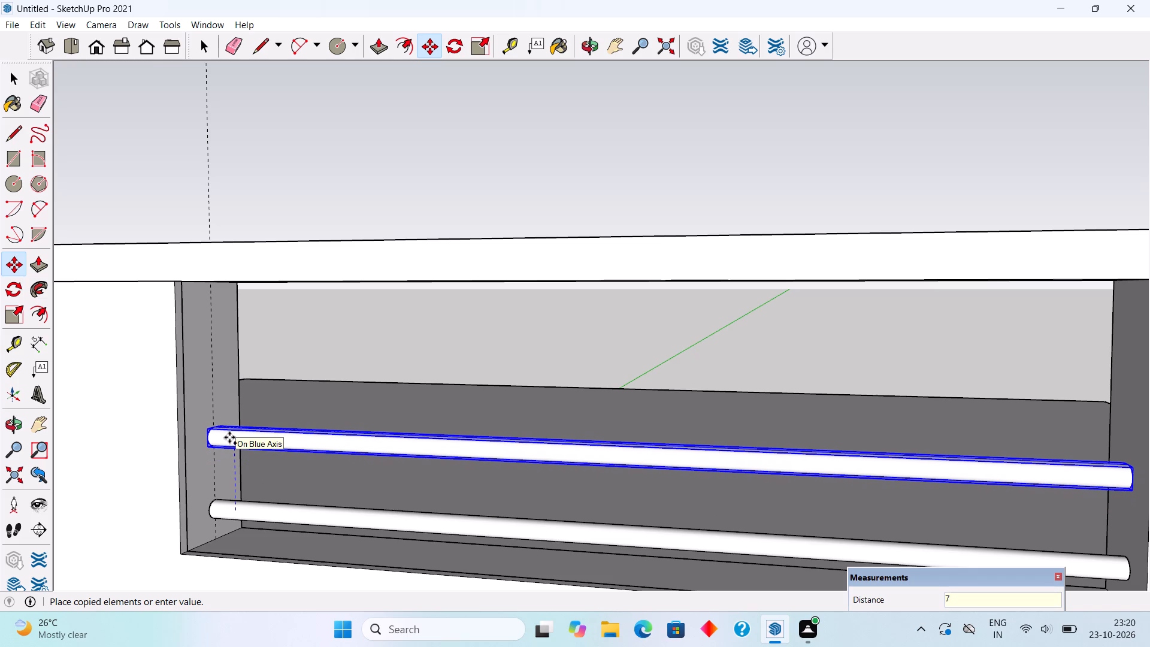
pyautogui.hotkey('shift', '"')
pyautogui.press('Return')
pyautogui.write('x3')
pyautogui.press('Return')
pyautogui.press('space')
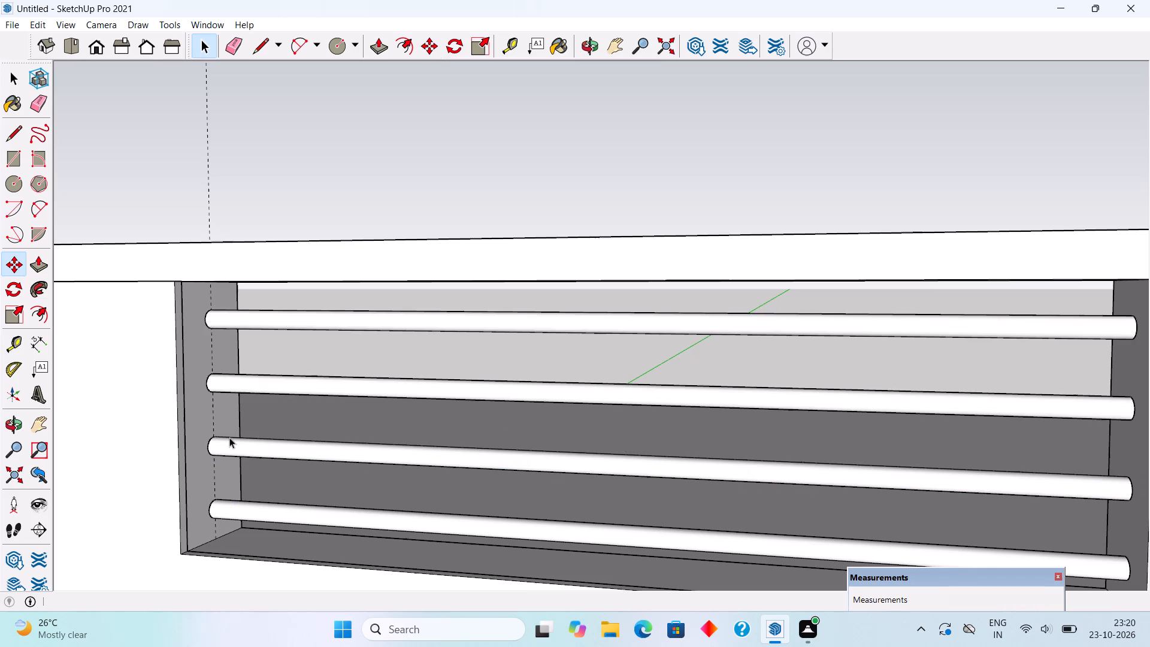
# Place a guide along the notch's base 4 1/2" in from its front edge, in line with the bars' vertical guide.
pyautogui.scroll(-5, 229, 440)
pyautogui.moveTo(228, 468); pyautogui.dragTo(192, 528, button='middle')
pyautogui.scroll(-4, 467, 226)
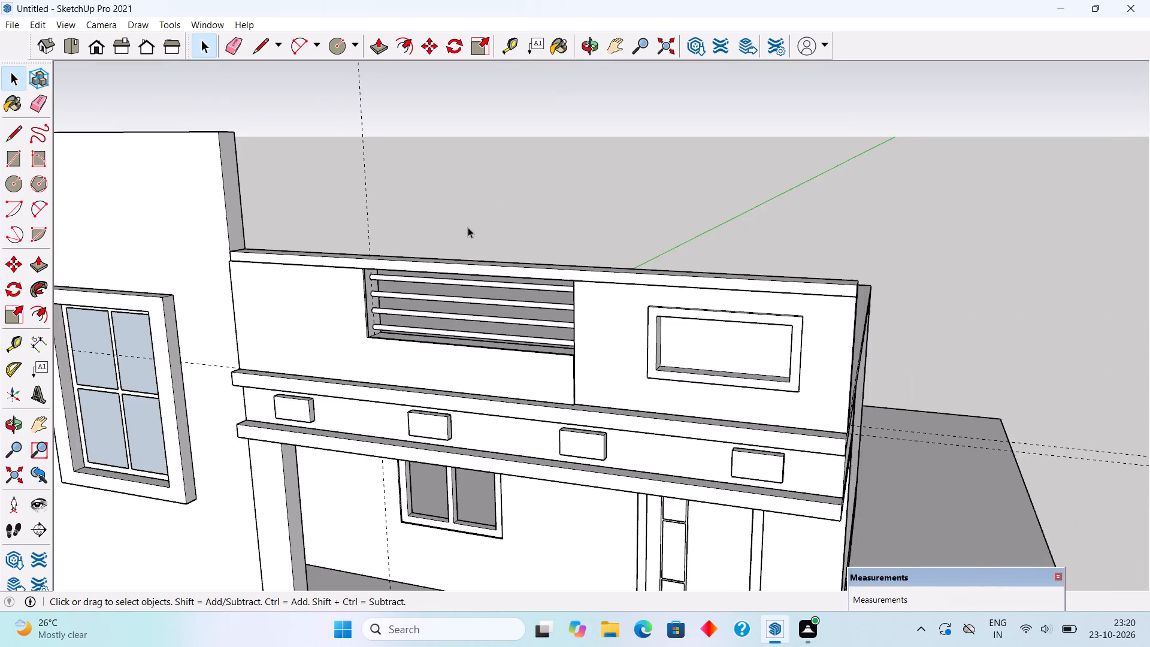
pyautogui.moveTo(476, 274); pyautogui.dragTo(455, 374, button='middle')
pyautogui.scroll(8, 433, 354)
pyautogui.moveTo(427, 361); pyautogui.dragTo(397, 394, button='middle')
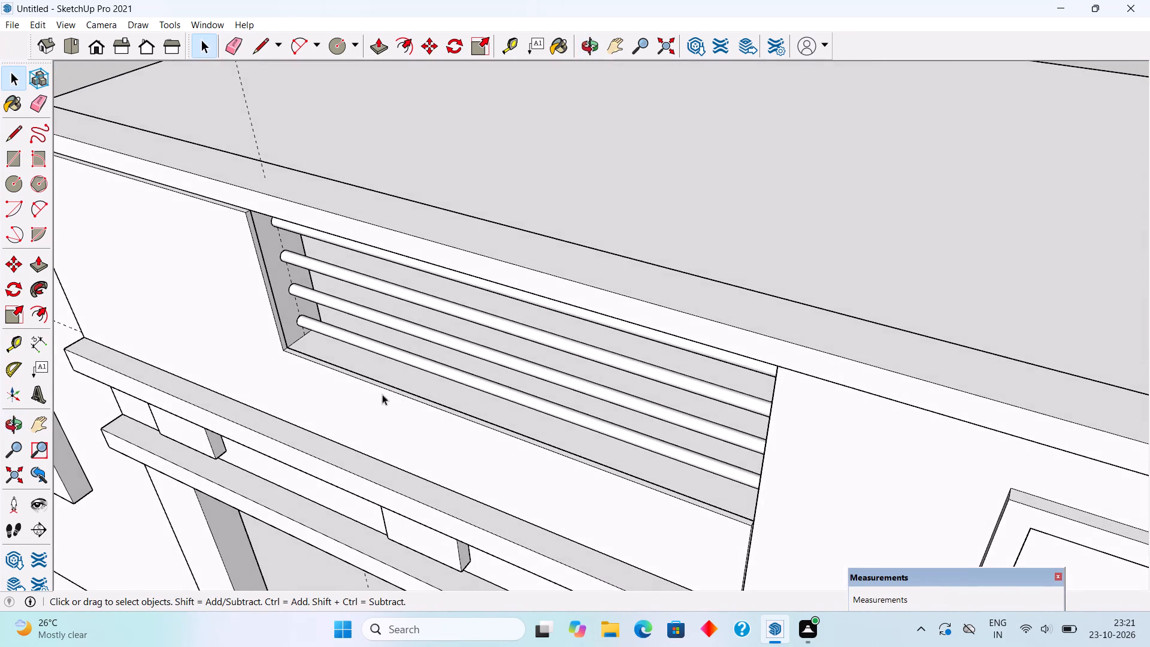
pyautogui.scroll(4, 342, 364)
pyautogui.press('t')
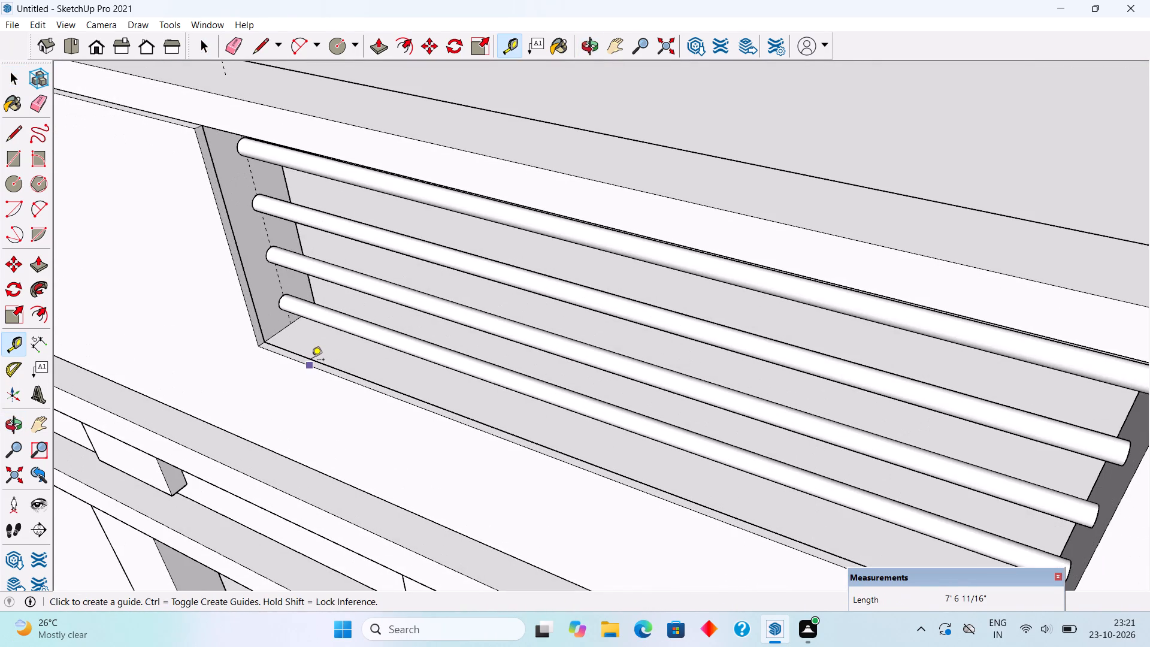
pyautogui.click(311, 356)
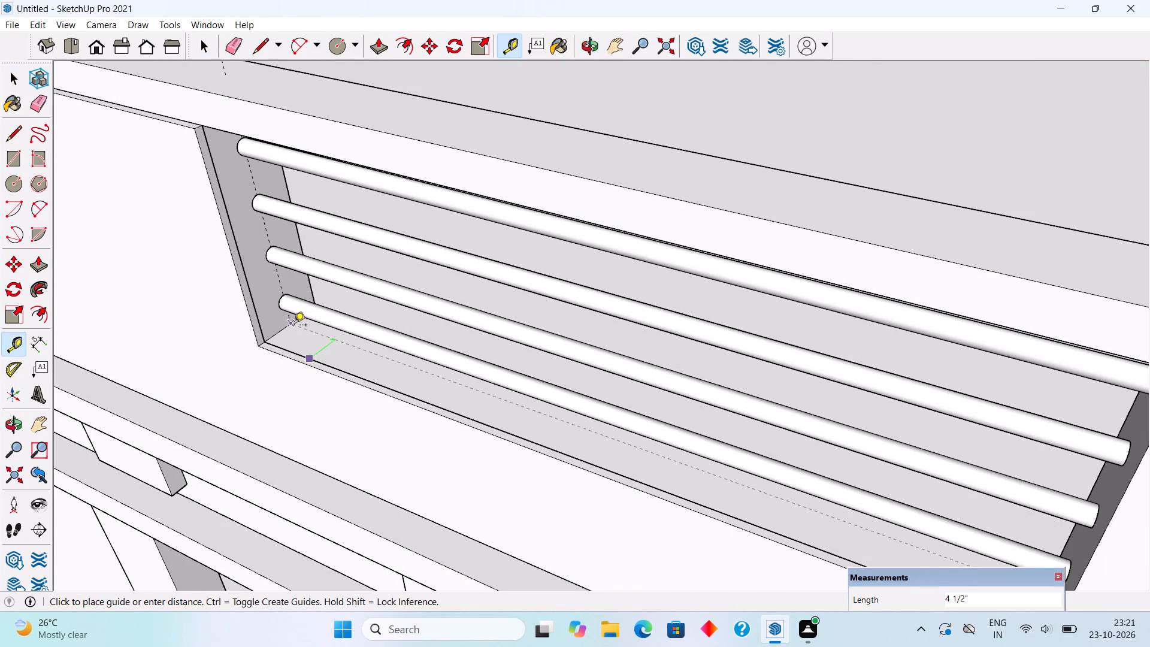
pyautogui.click(294, 325)
pyautogui.press('space')
# Draw a circle of about 1/2" radius on the base guide and extrude it 2' 4 1/2" up to the notch's top.
pyautogui.moveTo(305, 346); pyautogui.dragTo(287, 396, button='middle')
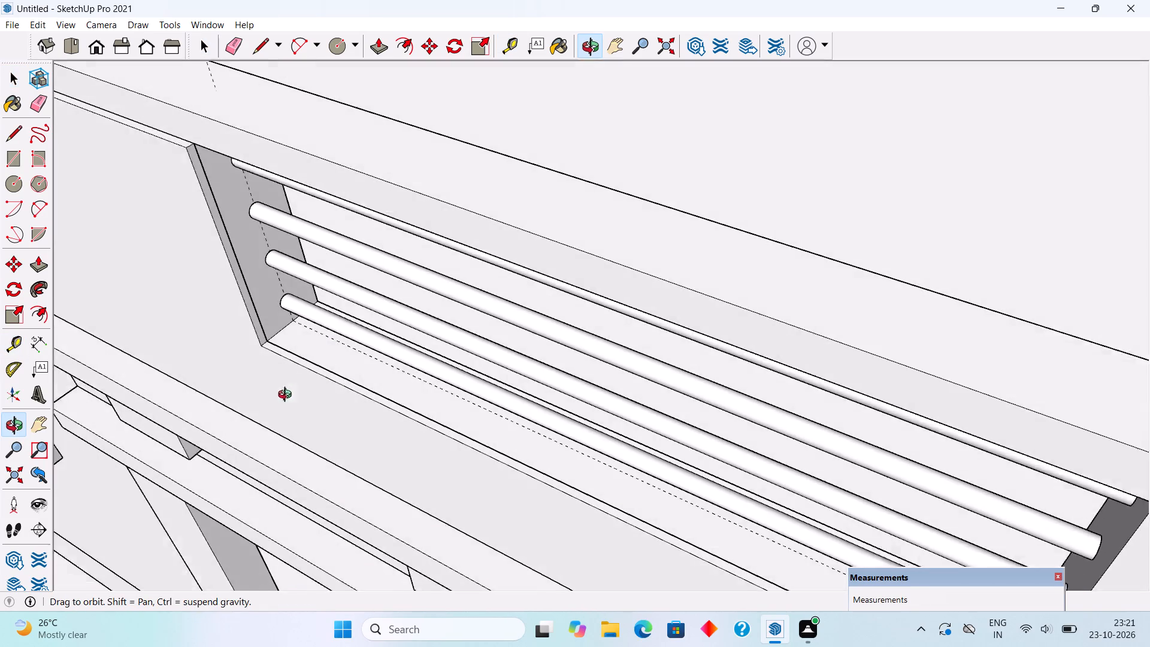
pyautogui.moveTo(287, 396); pyautogui.dragTo(287, 397, button='middle')
pyautogui.scroll(14, 335, 330)
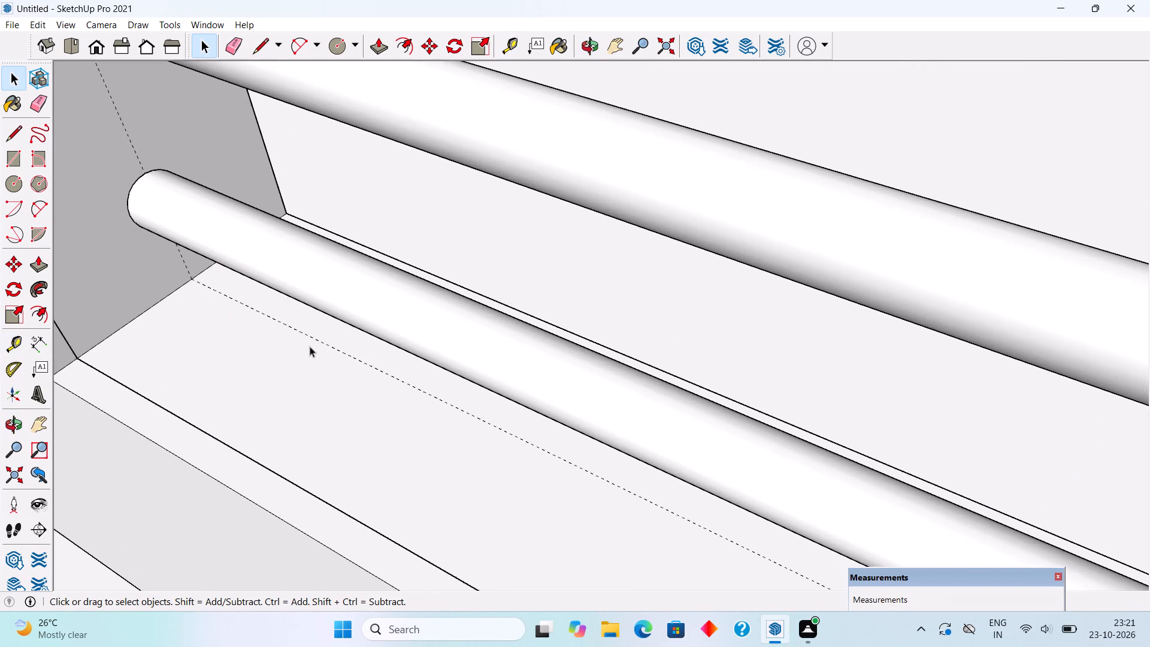
pyautogui.press('c')
pyautogui.click(270, 315)
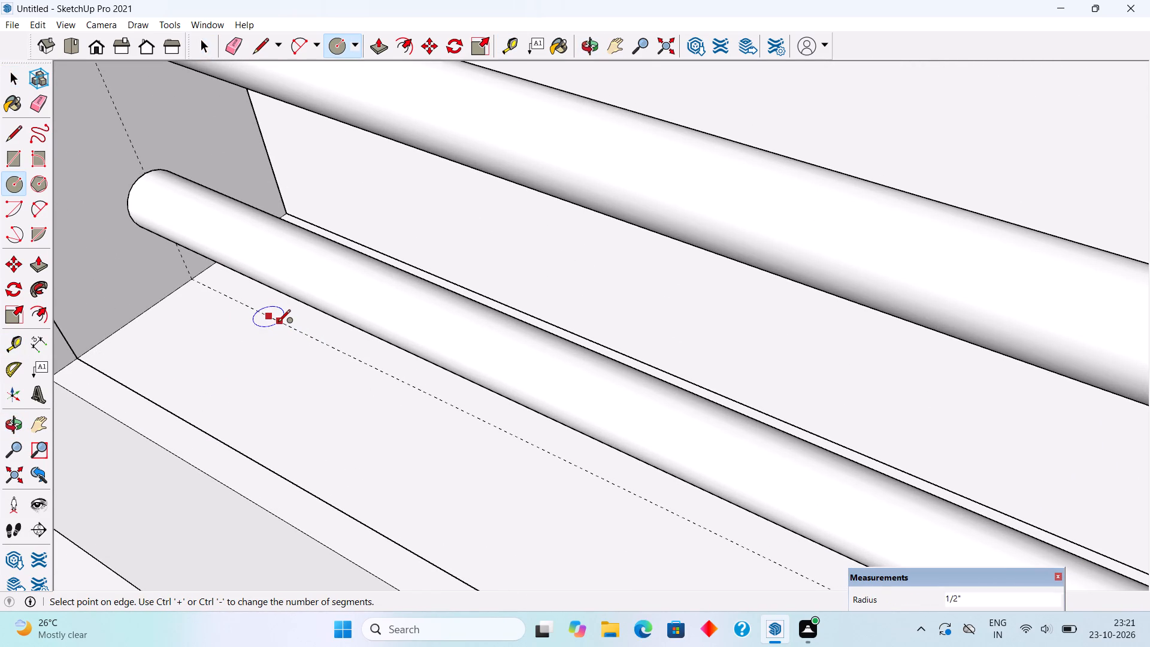
pyautogui.click(277, 323)
pyautogui.press('p')
pyautogui.click(271, 320)
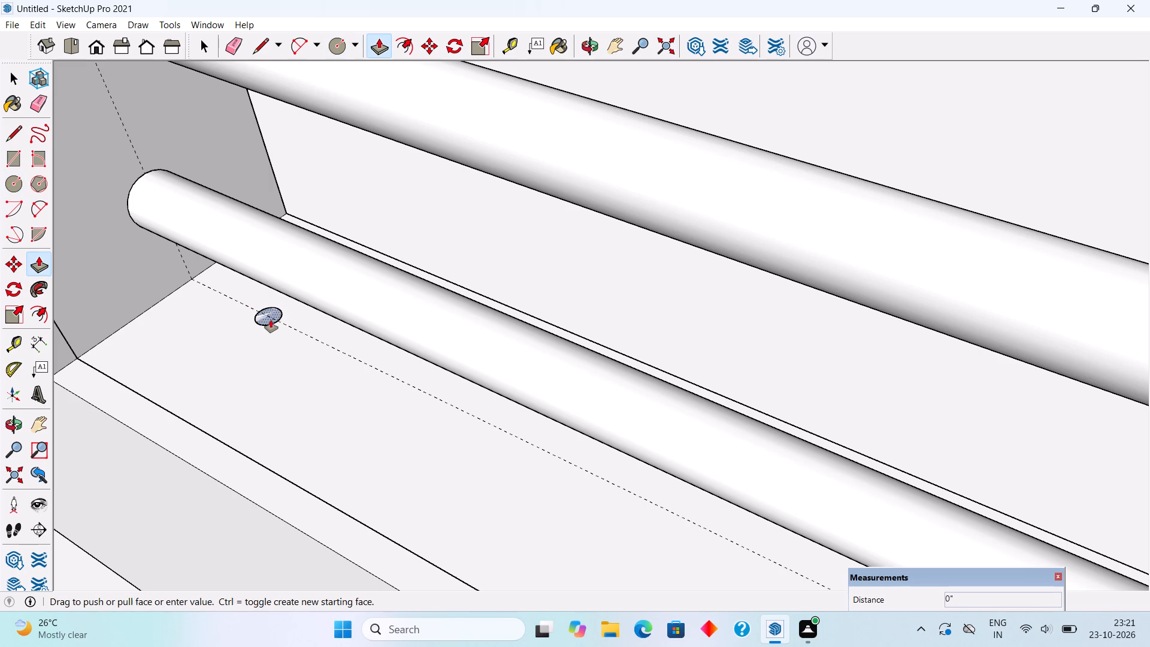
pyautogui.scroll(-20, 276, 282)
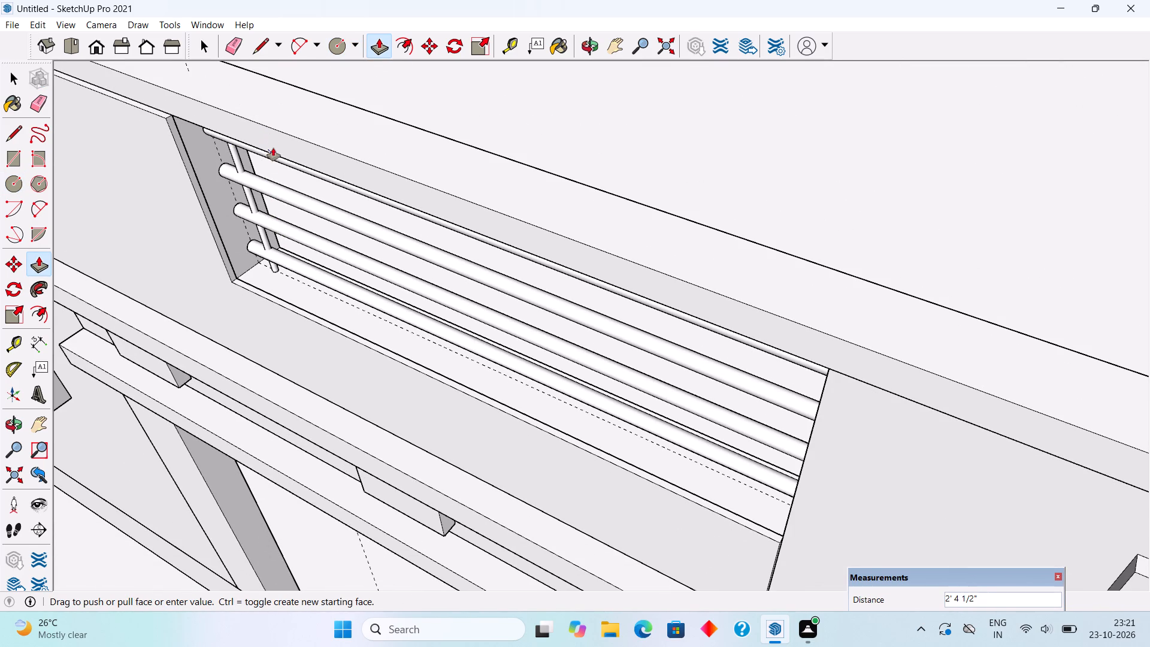
pyautogui.click(301, 164)
pyautogui.press('space')
# Make a group of the whole vertical round bar.
pyautogui.scroll(-5, 290, 291)
pyautogui.moveTo(395, 337); pyautogui.dragTo(607, 313, button='middle')
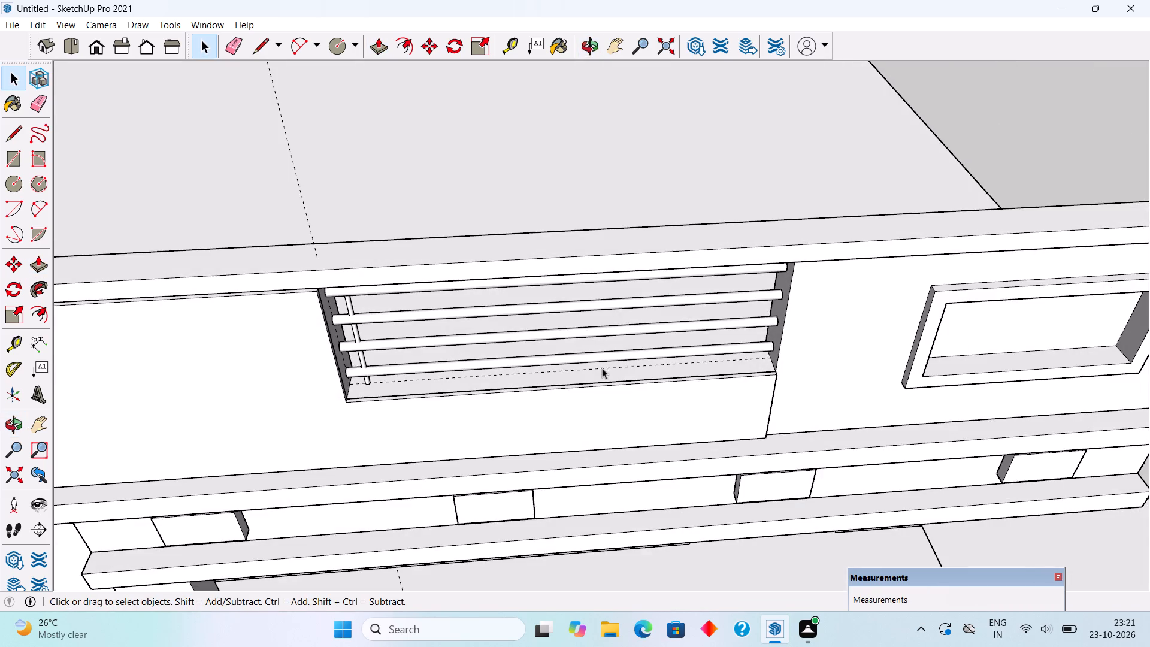
pyautogui.moveTo(597, 352); pyautogui.dragTo(570, 211, button='middle')
pyautogui.scroll(5, 408, 307)
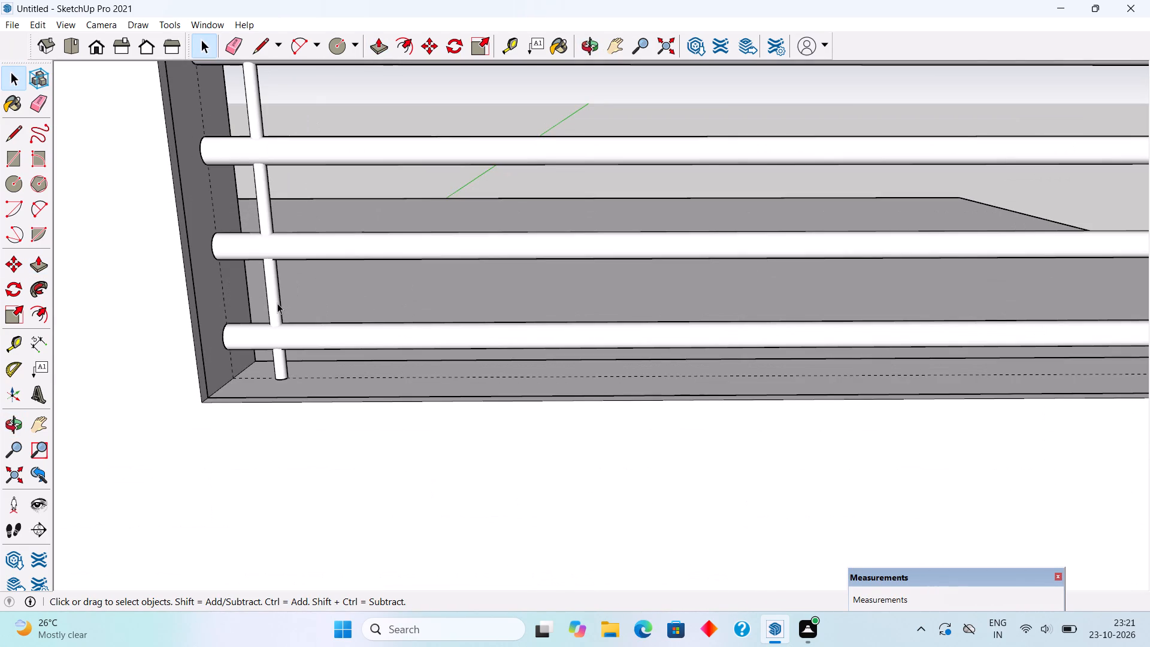
pyautogui.tripleClick(277, 303)
pyautogui.rightClick(277, 303)
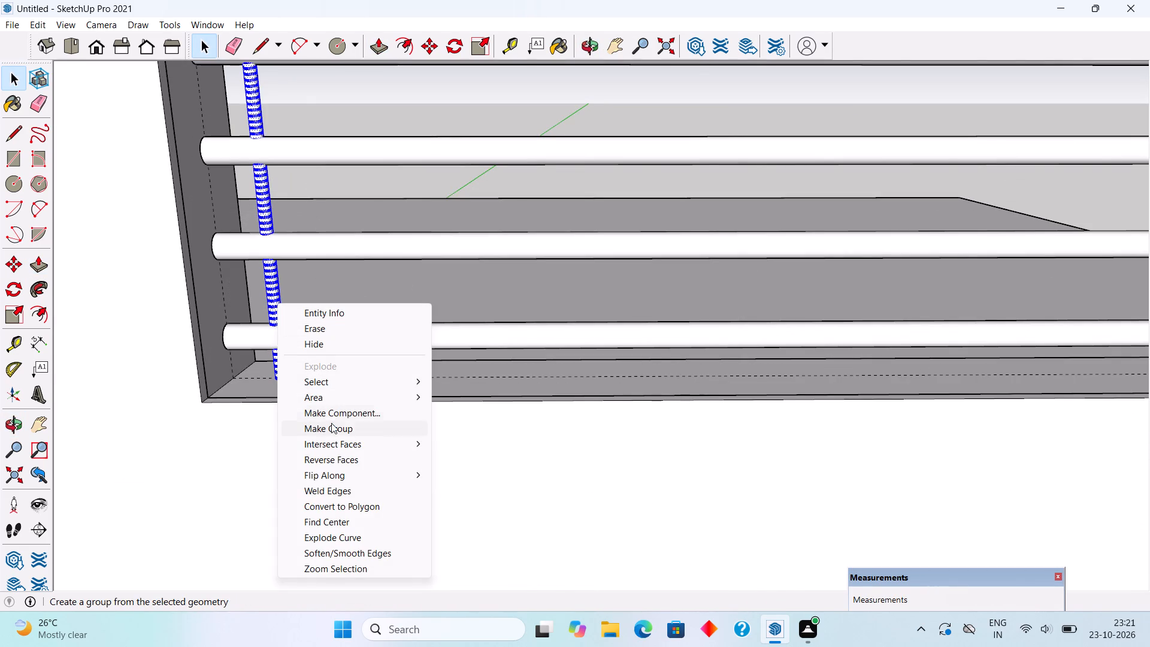
pyautogui.click(332, 425)
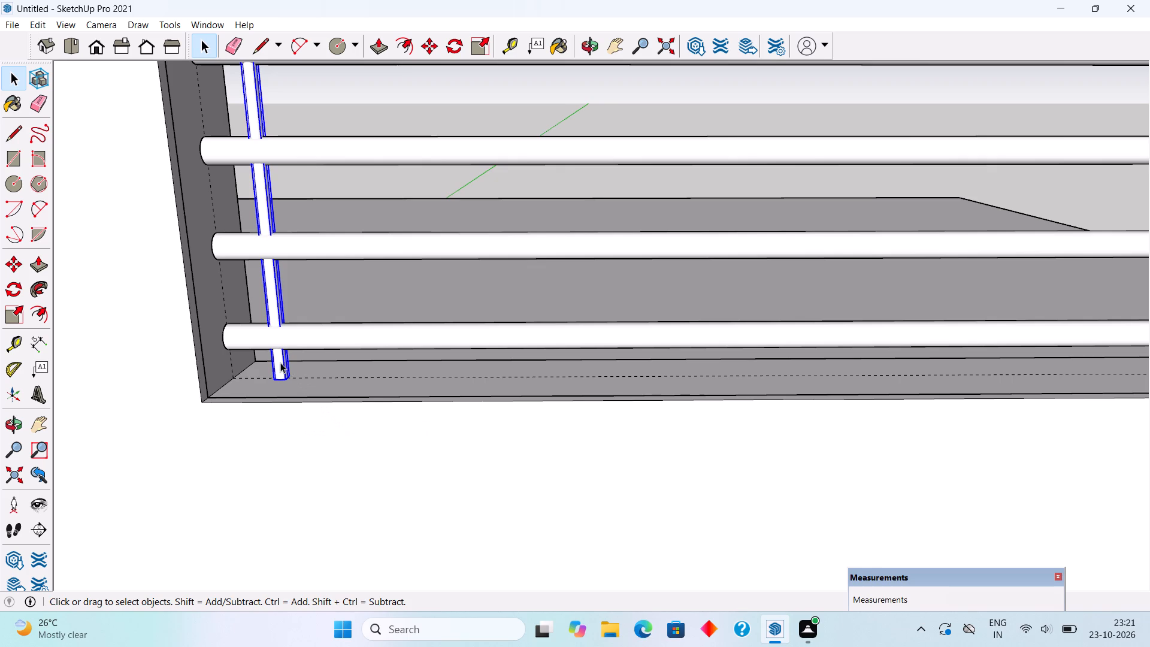
# Copy the vertical bar 6' 10 1/4" along the notch to its far end and divide the distance into 6 equal spacings.
pyautogui.press('m')
pyautogui.click(280, 362)
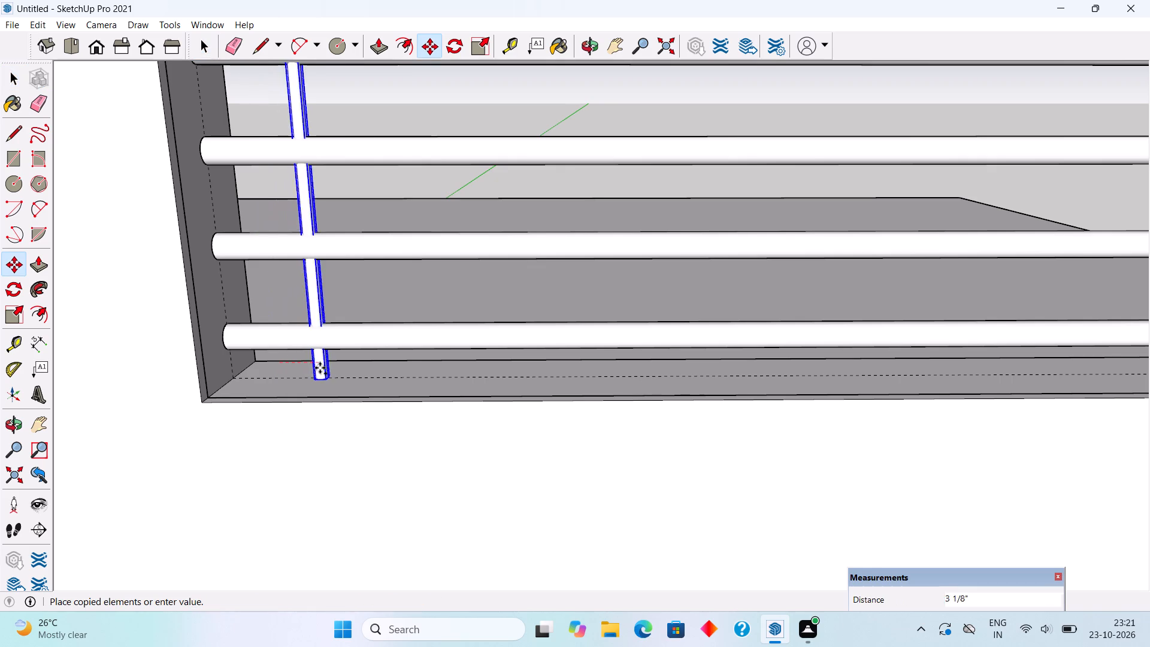
pyautogui.scroll(-6, 361, 379)
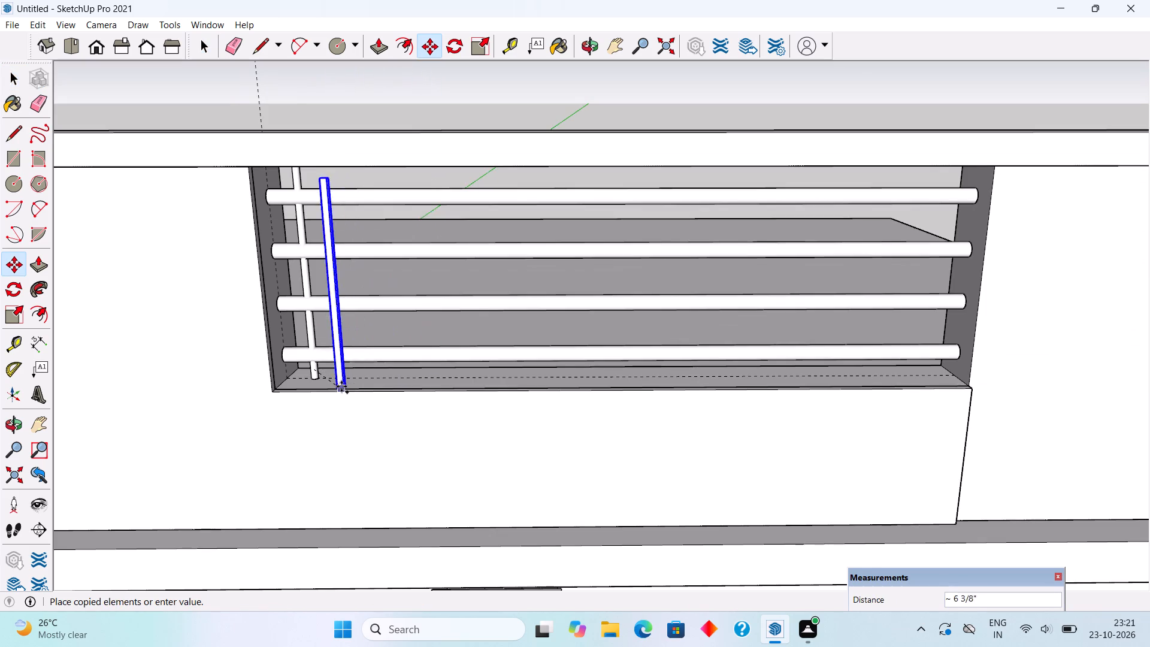
pyautogui.scroll(3, 922, 371)
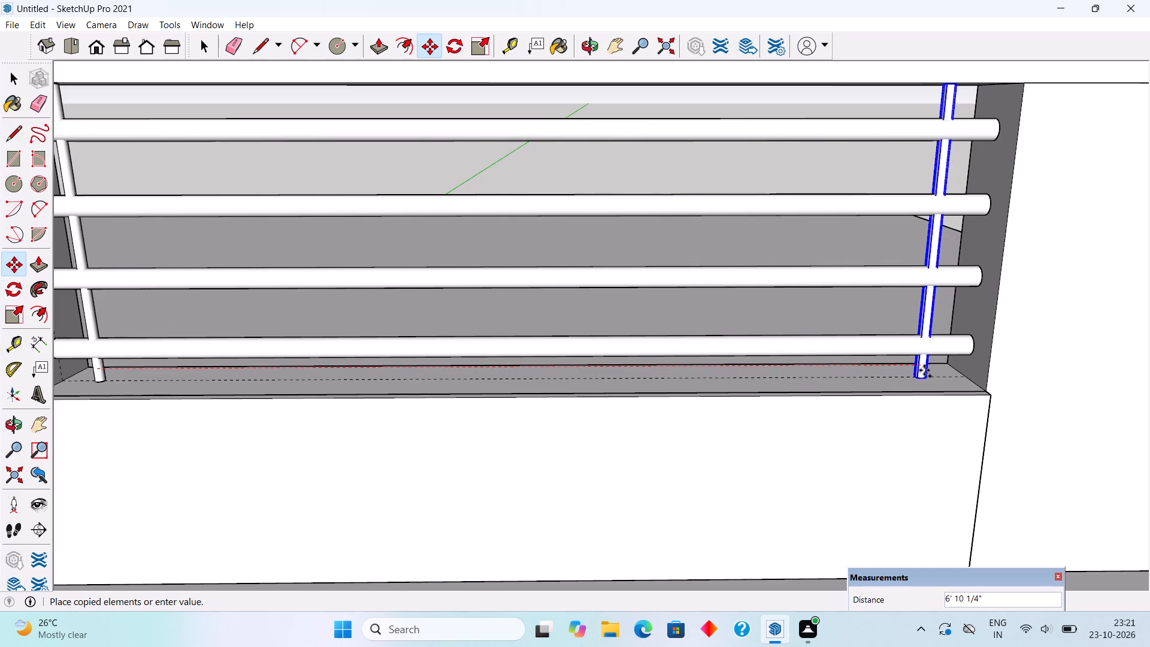
pyautogui.click(924, 370)
pyautogui.press('/')
pyautogui.press('6')
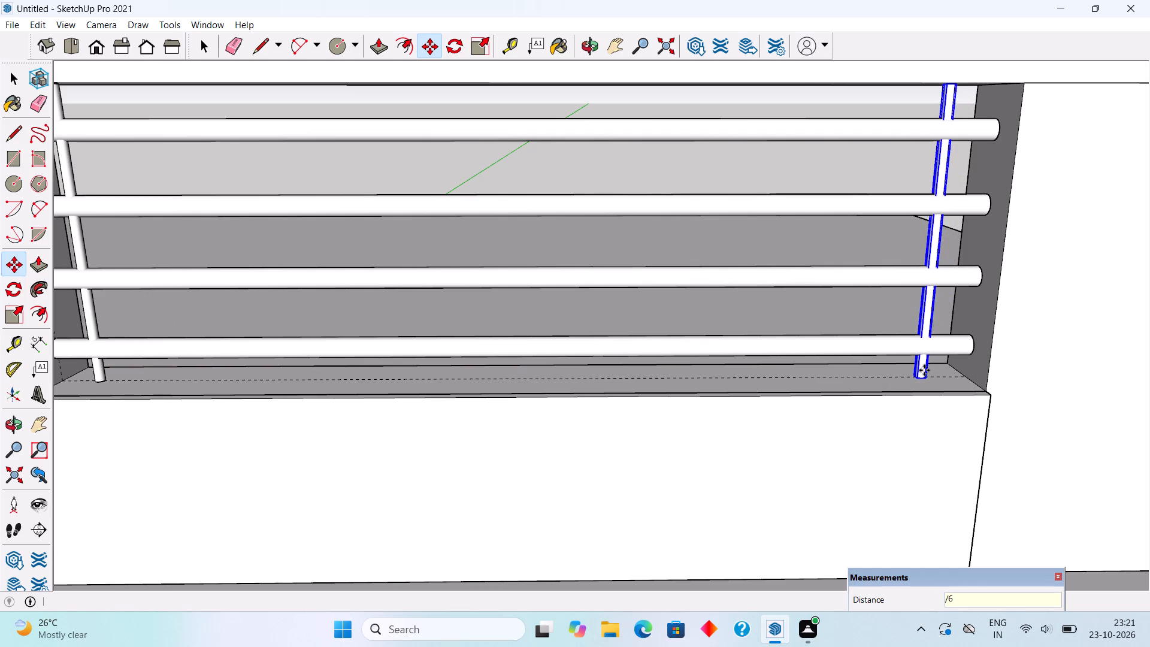
pyautogui.press('Return')
pyautogui.press('space')
# Examine the railing grid within the whole front elevation.
pyautogui.scroll(-4, 909, 413)
pyautogui.scroll(-9, 783, 390)
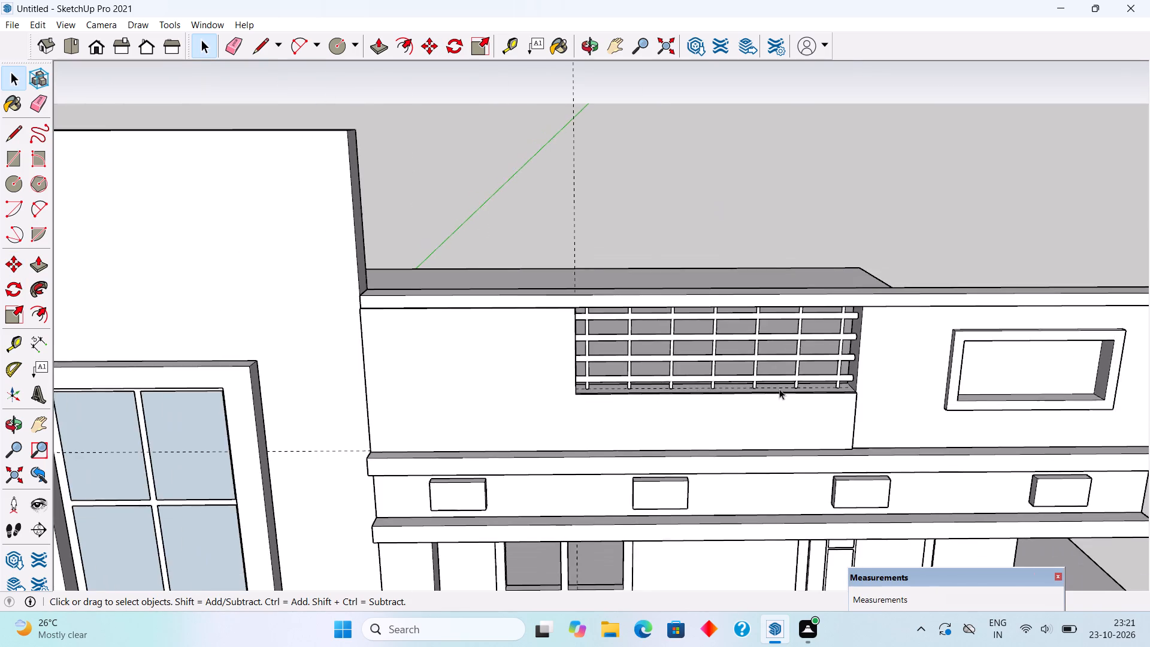
pyautogui.moveTo(785, 341); pyautogui.dragTo(785, 253, button='middle')
pyautogui.scroll(-7, 785, 253)
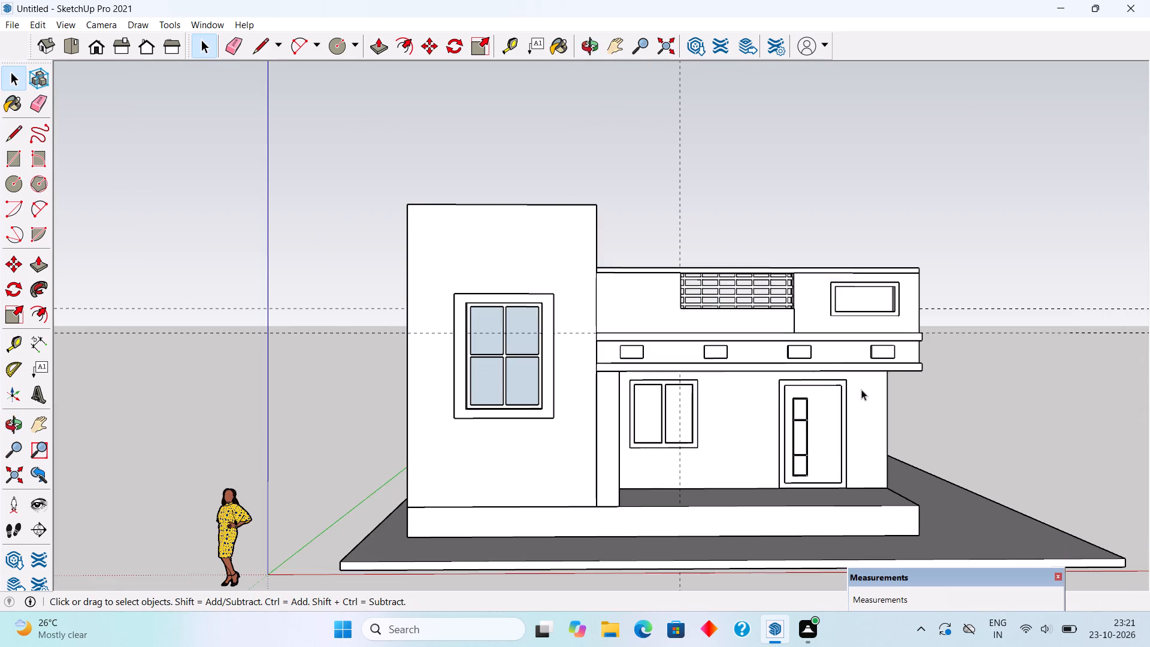
pyautogui.scroll(3, 864, 388)
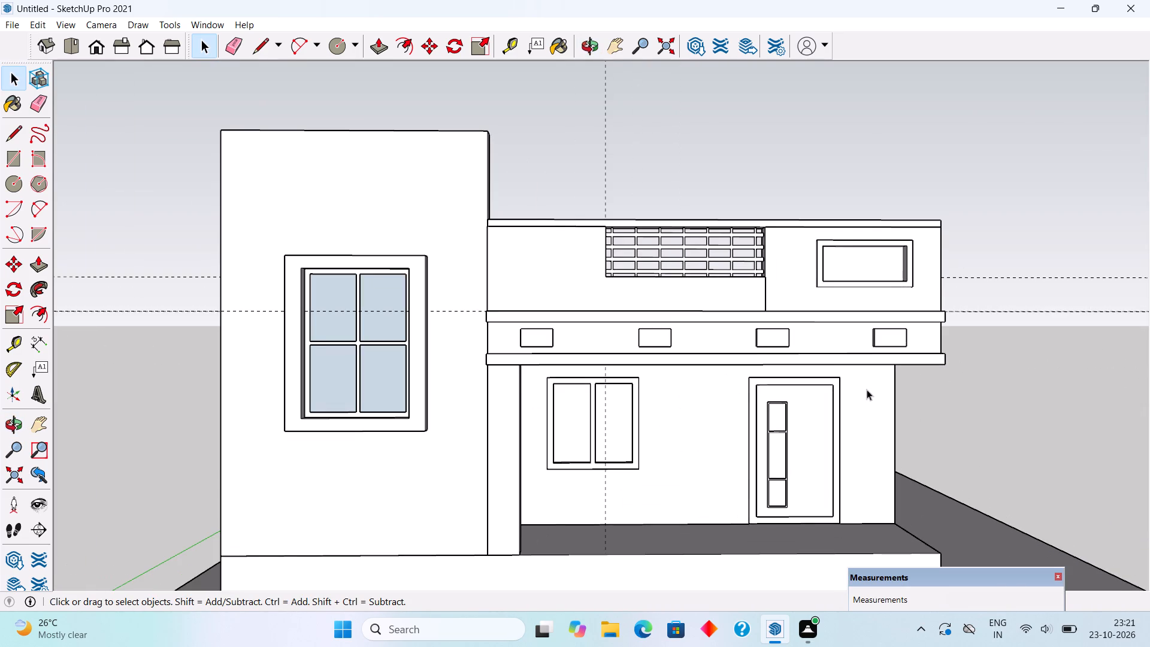
pyautogui.scroll(2, 867, 389)
pyautogui.moveTo(615, 295); pyautogui.dragTo(613, 339, button='middle')
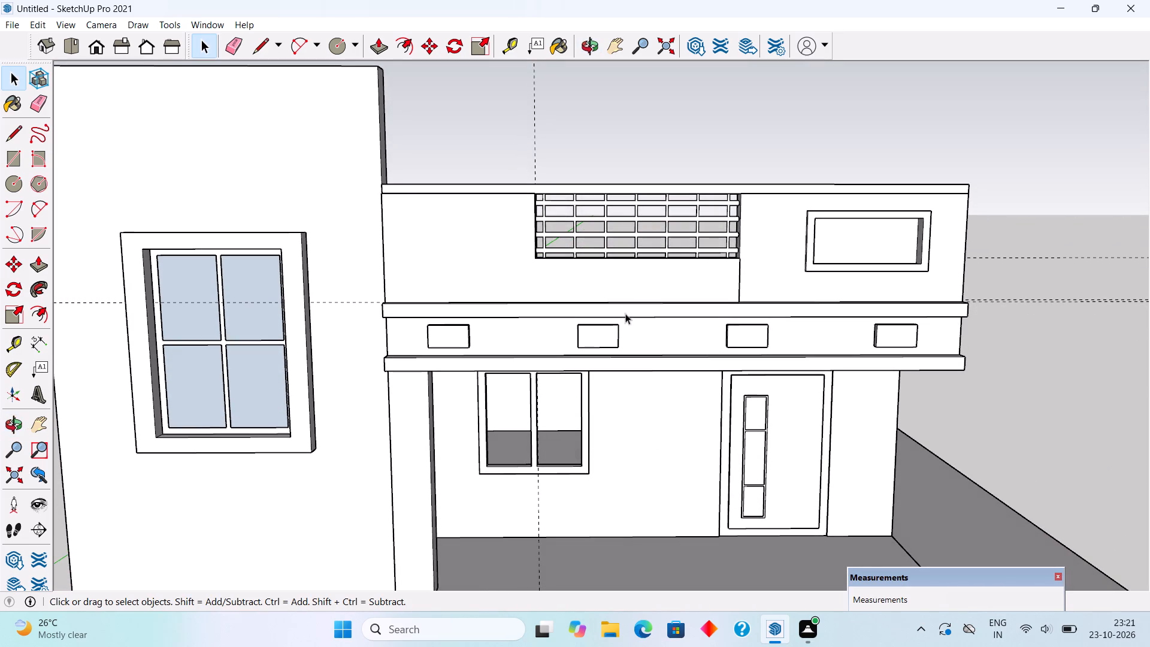
# Place a vertical guide through the midpoint of the notch's bottom edge, parallel to the raised panel's side edge.
pyautogui.scroll(6, 602, 259)
pyautogui.moveTo(618, 265); pyautogui.dragTo(617, 310, button='middle')
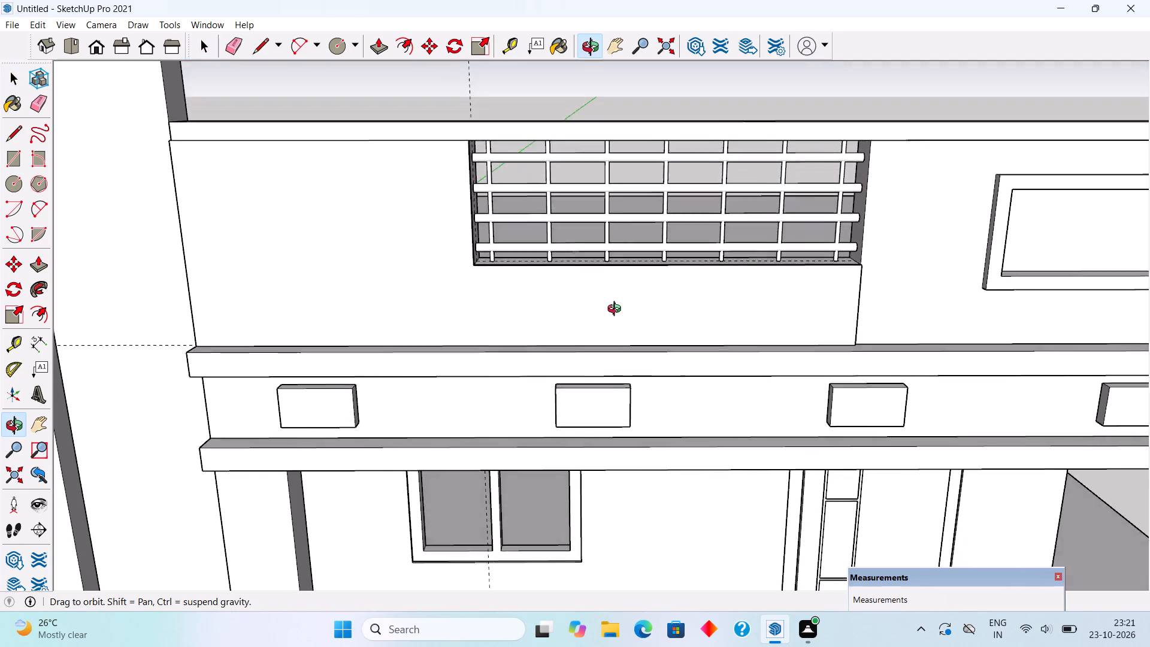
pyautogui.moveTo(617, 310); pyautogui.dragTo(623, 335, button='middle')
pyautogui.press('r')
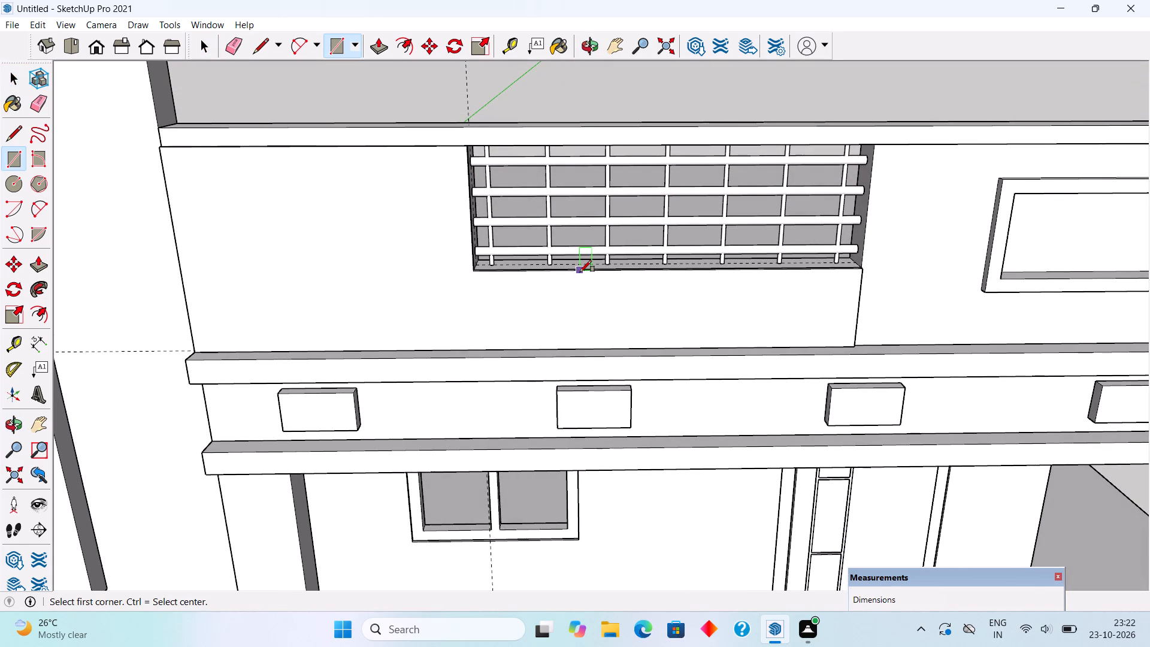
pyautogui.press('t')
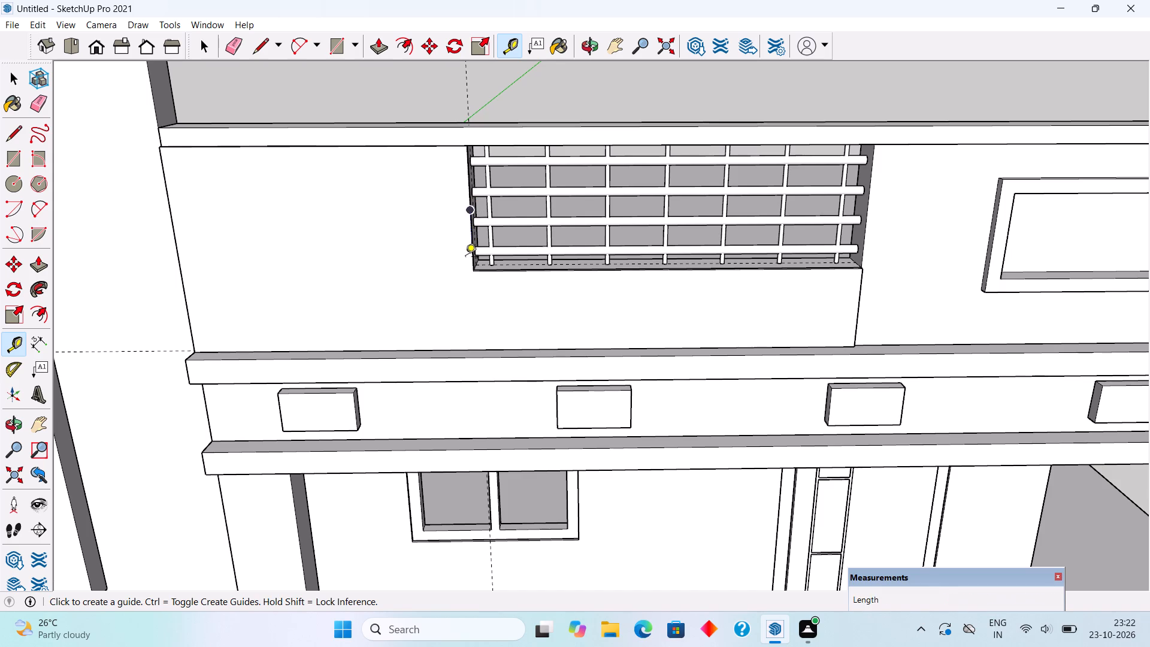
pyautogui.click(861, 294)
pyautogui.click(667, 276)
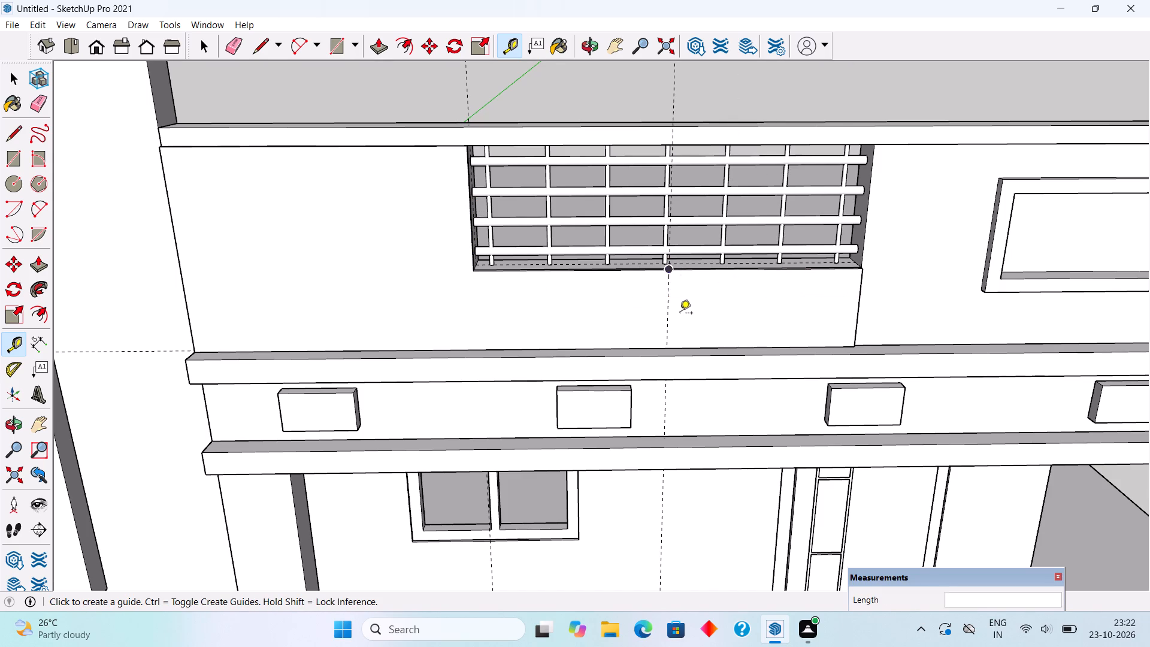
pyautogui.press('space')
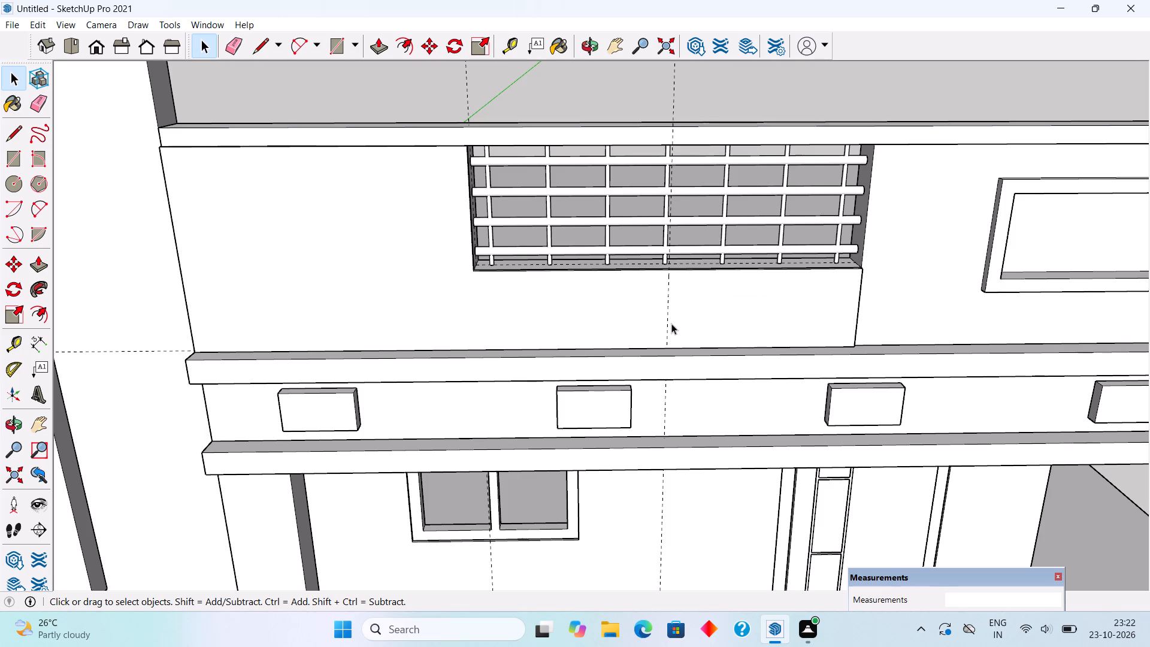
# Draw a narrow upright rectangle about 1' 7 1/2" tall from the guide at the notch's bottom edge down to the ledge.
pyautogui.press('r')
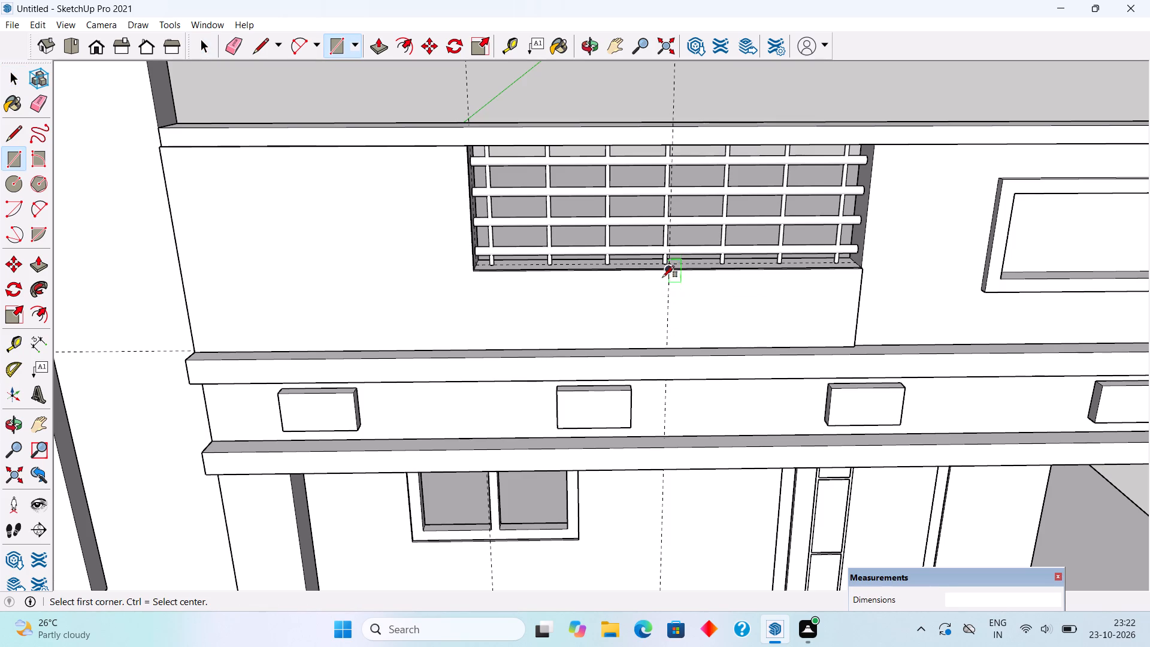
pyautogui.click(670, 271)
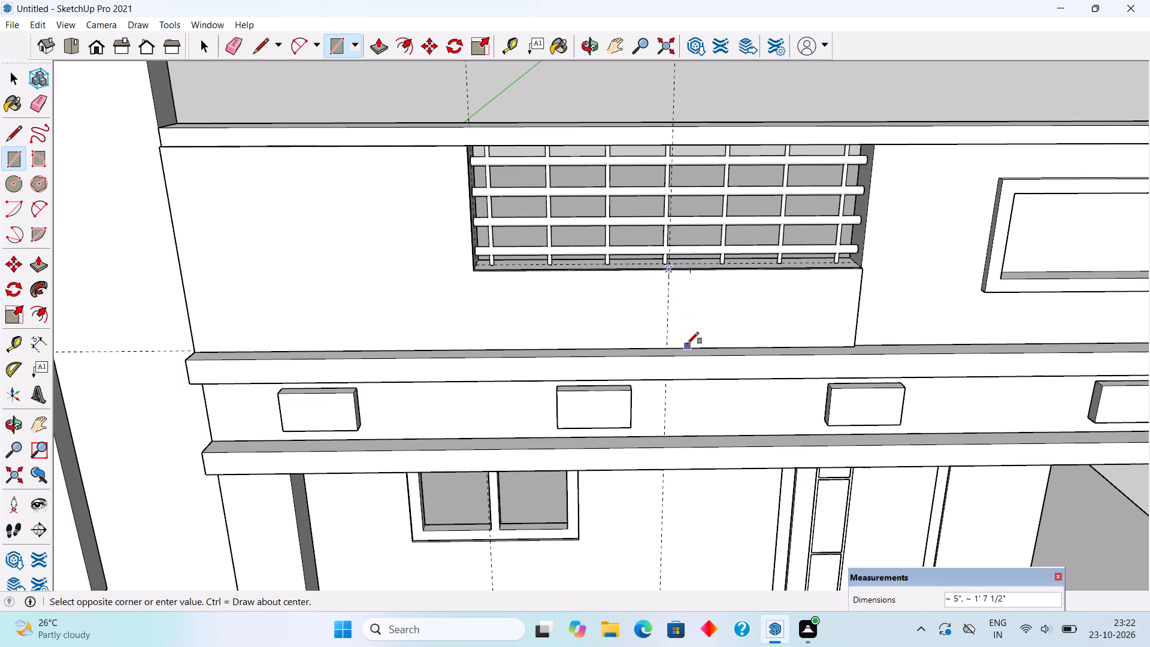
pyautogui.scroll(3, 693, 345)
pyautogui.click(693, 345)
# Extrude the narrow upright rectangle below the notch outward by 2".
pyautogui.press('p')
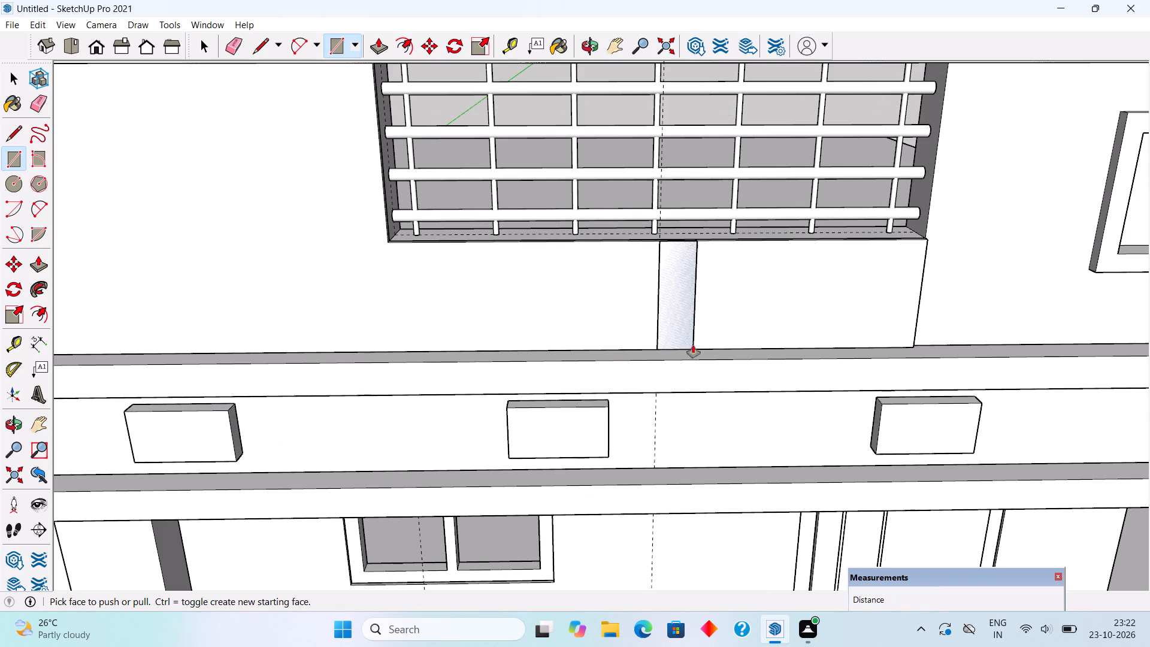
pyautogui.click(684, 330)
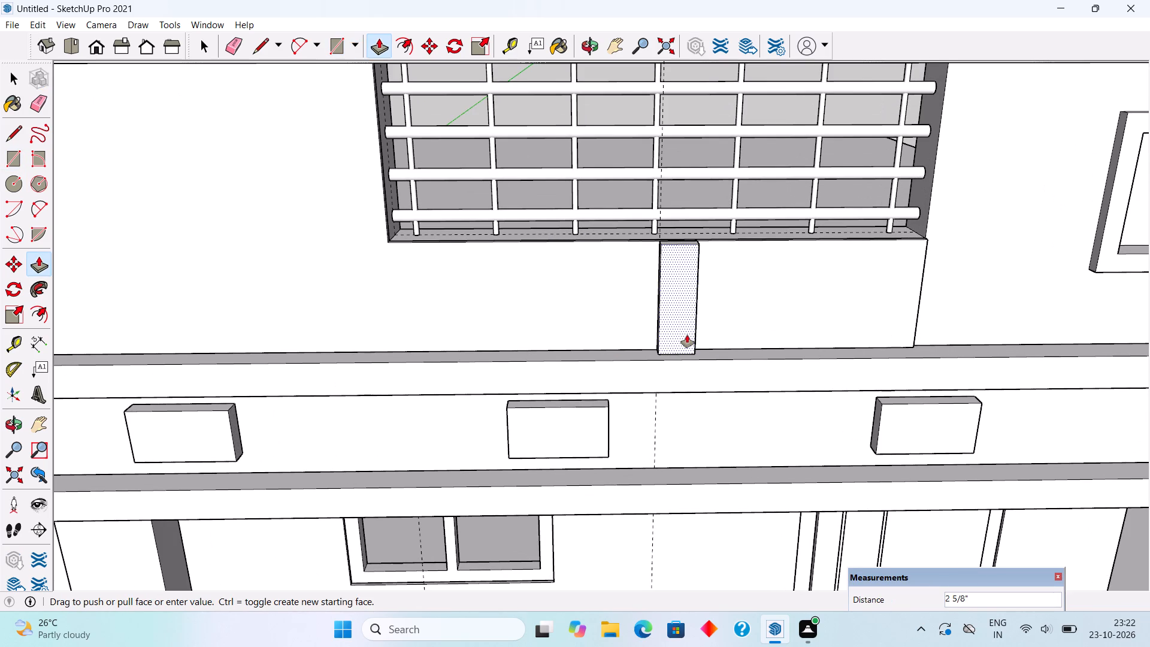
pyautogui.press('1')
pyautogui.press('BackSpace')
pyautogui.write('2"')
pyautogui.press('Return')
# Make the whole extruded strip below the notch into a group.
pyautogui.press('space')
pyautogui.tripleClick(687, 335)
pyautogui.rightClick(687, 335)
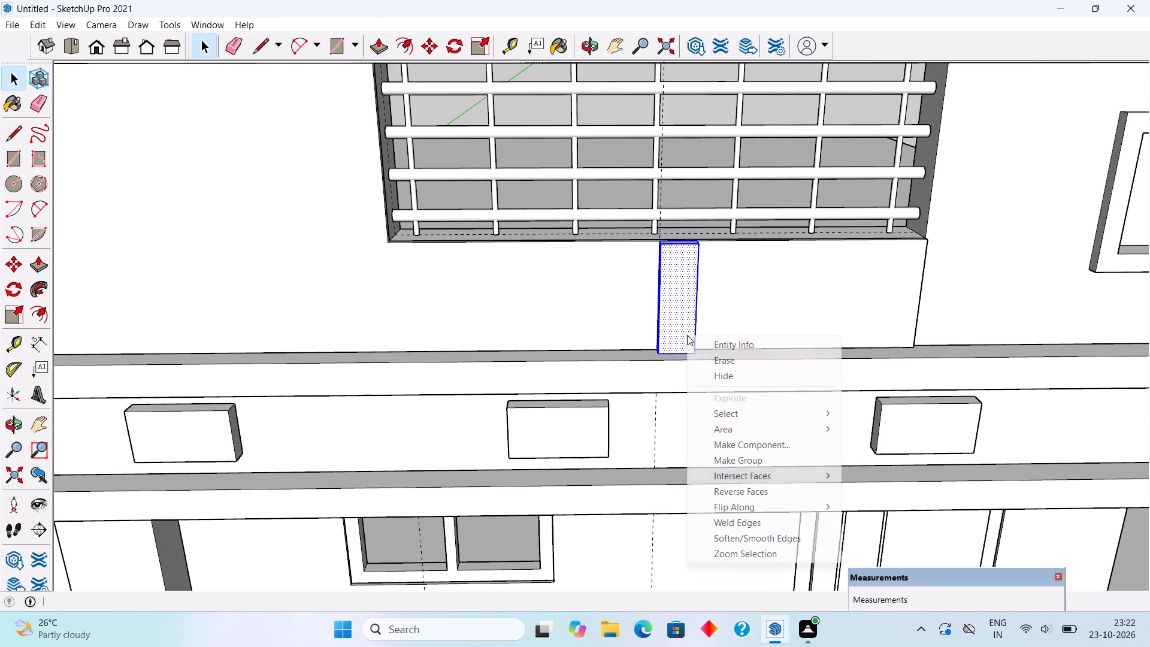
pyautogui.click(747, 456)
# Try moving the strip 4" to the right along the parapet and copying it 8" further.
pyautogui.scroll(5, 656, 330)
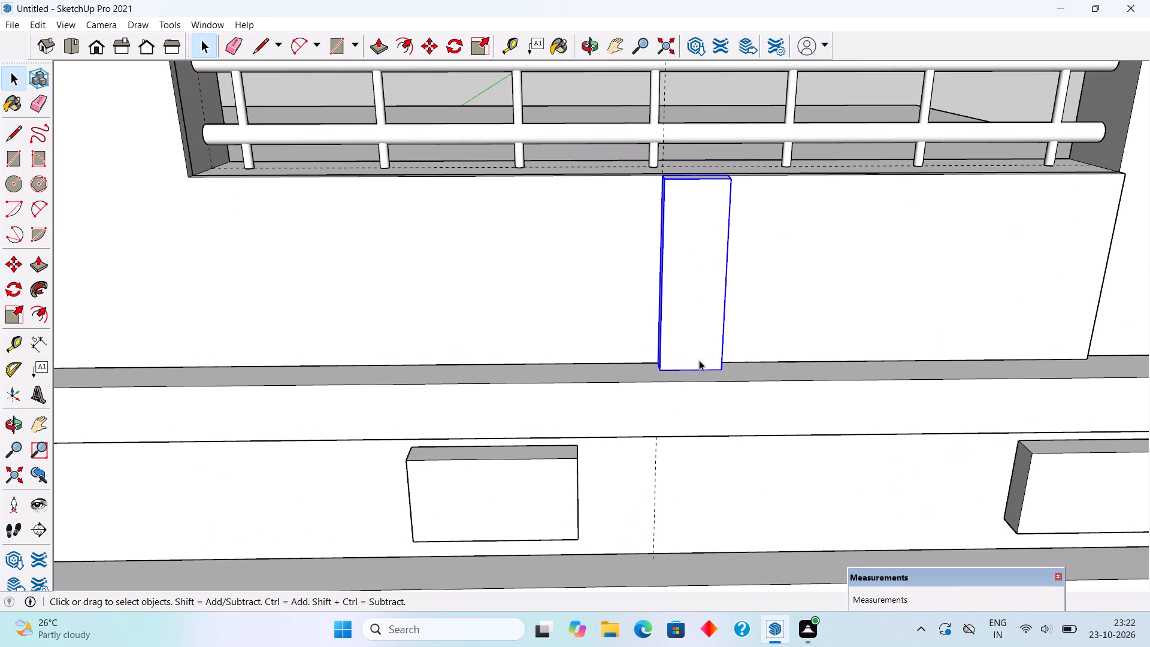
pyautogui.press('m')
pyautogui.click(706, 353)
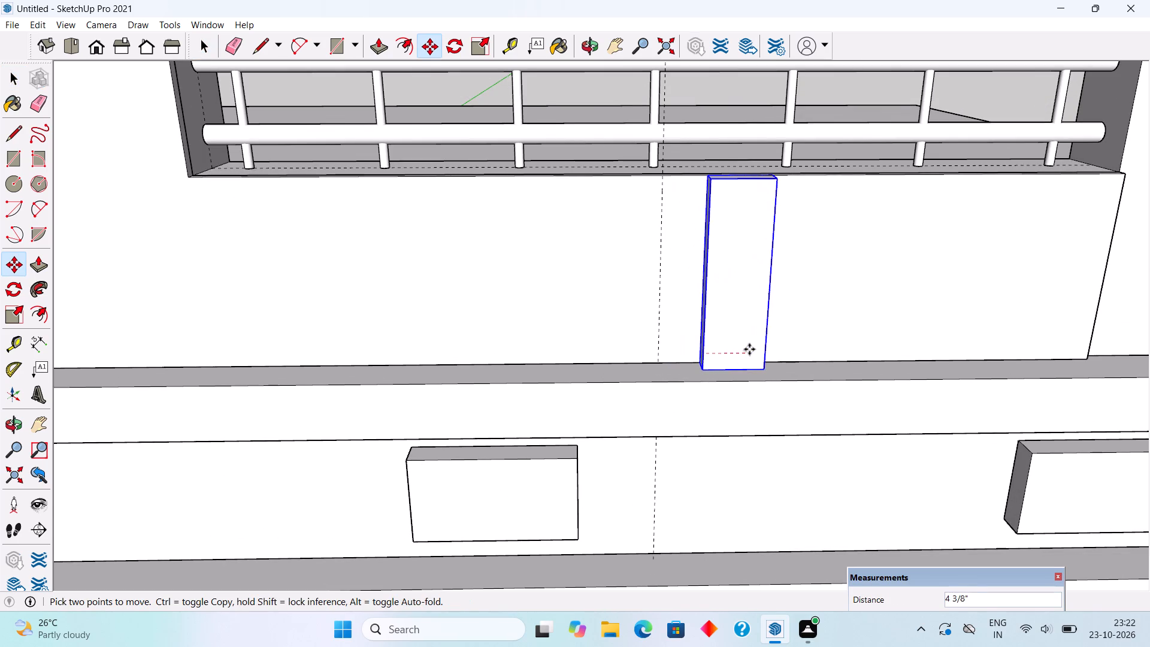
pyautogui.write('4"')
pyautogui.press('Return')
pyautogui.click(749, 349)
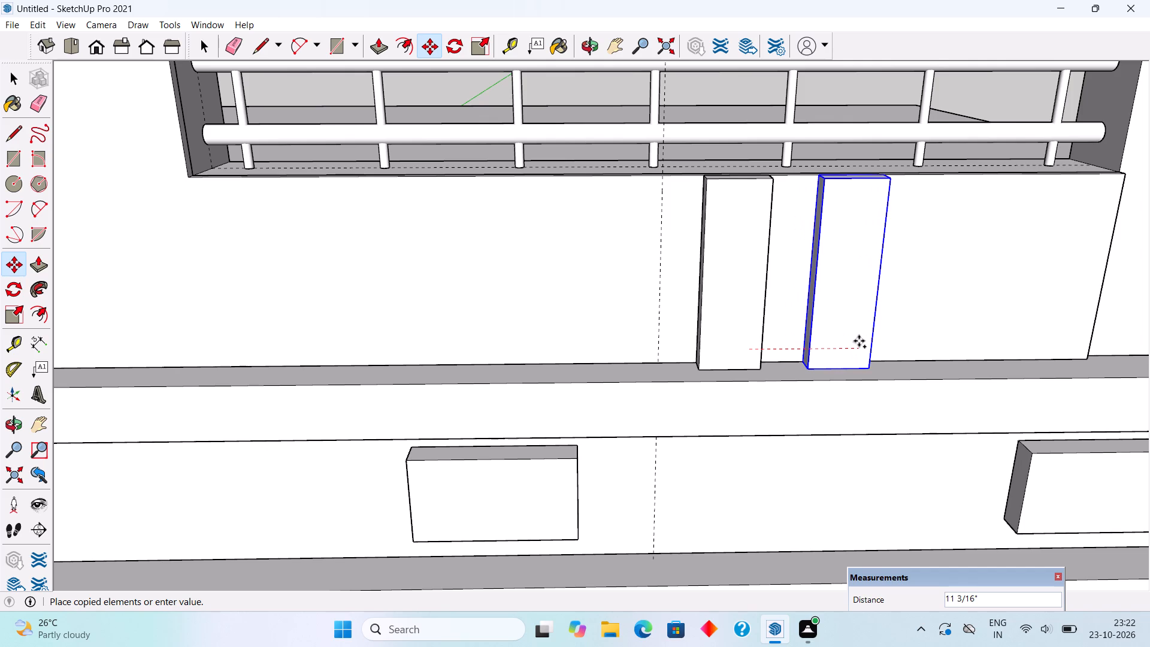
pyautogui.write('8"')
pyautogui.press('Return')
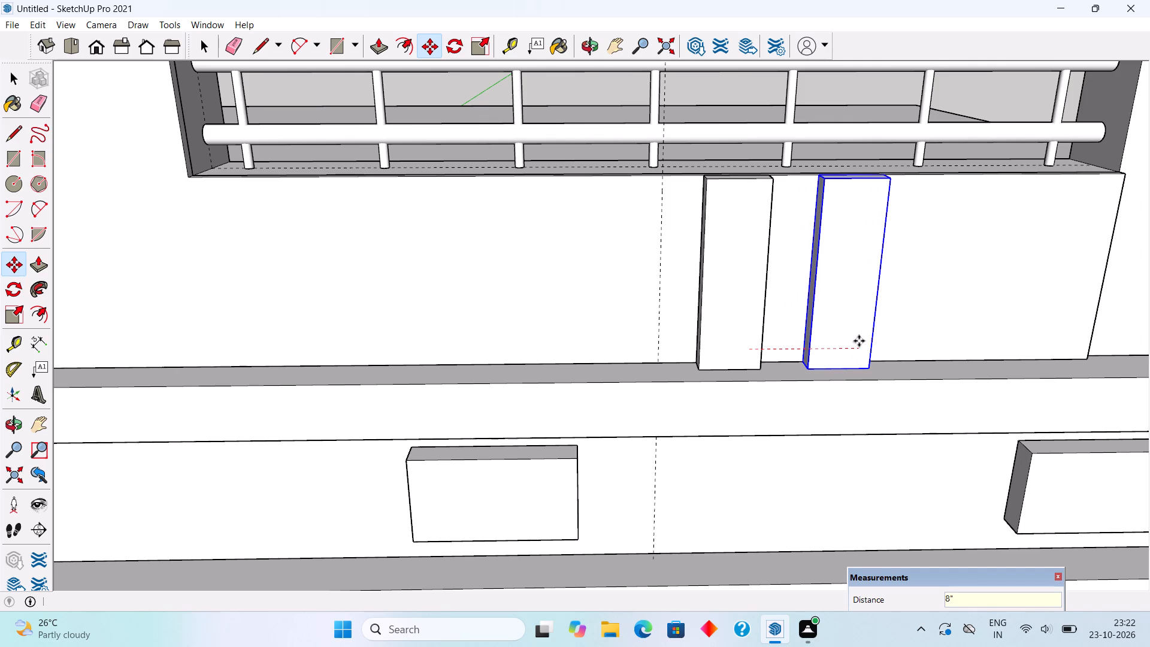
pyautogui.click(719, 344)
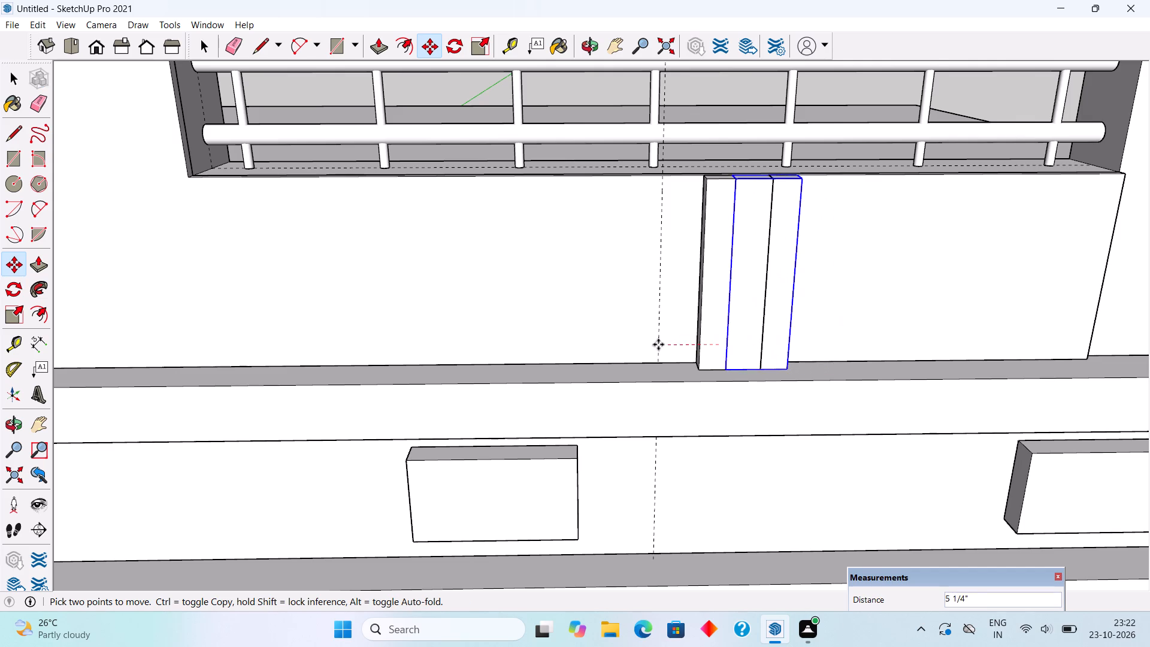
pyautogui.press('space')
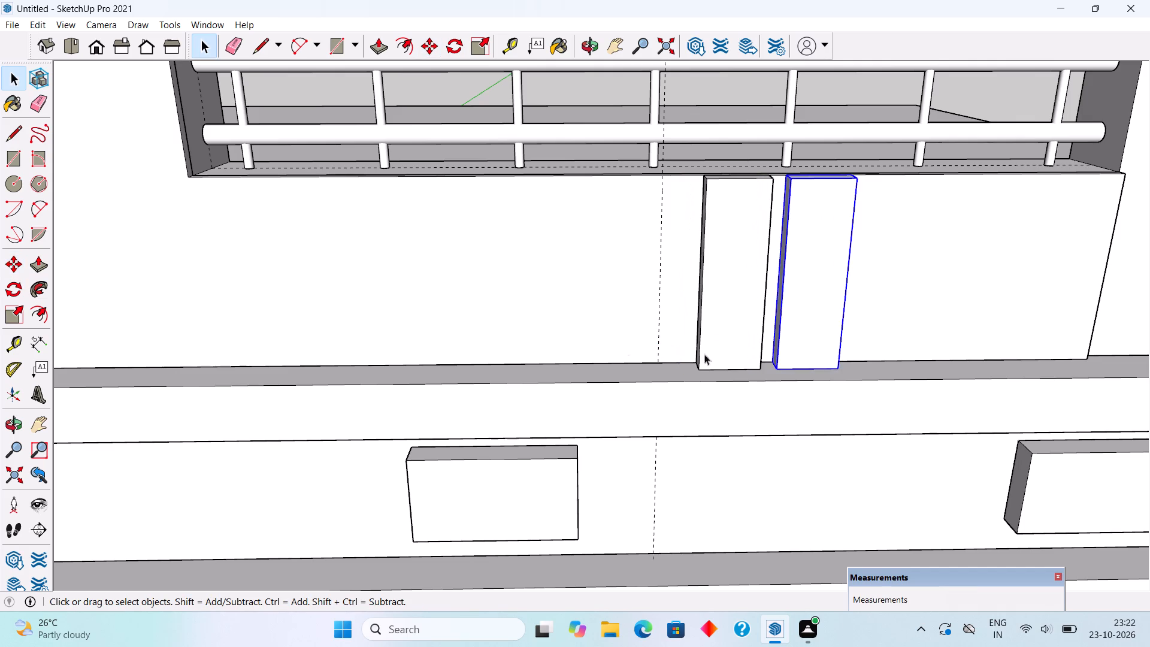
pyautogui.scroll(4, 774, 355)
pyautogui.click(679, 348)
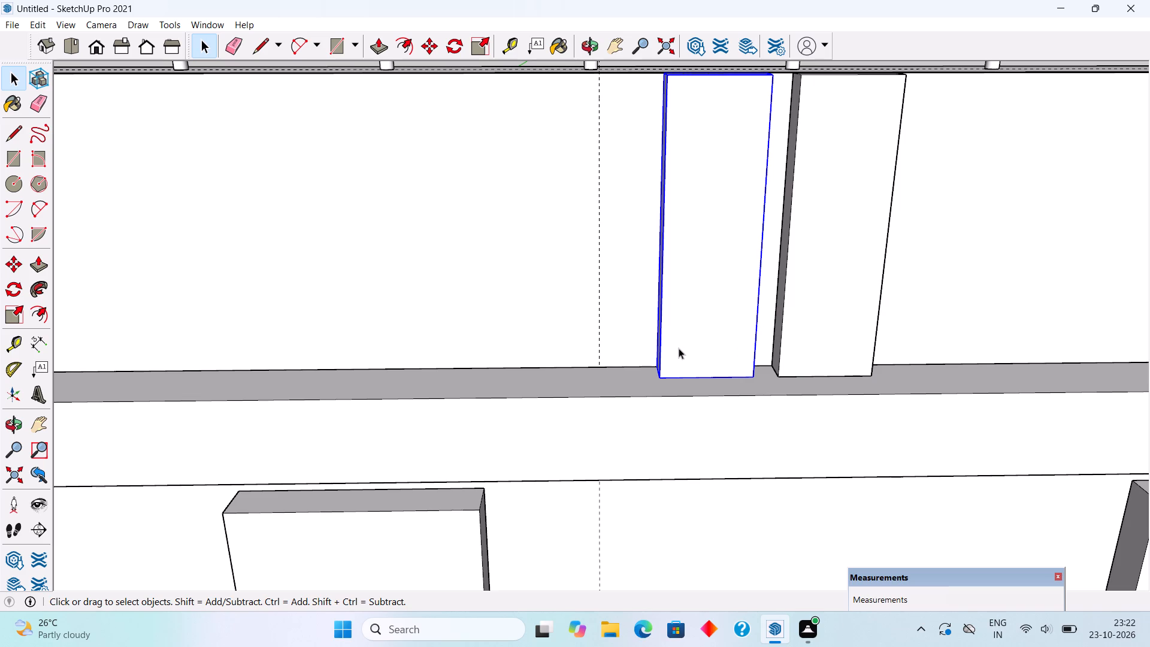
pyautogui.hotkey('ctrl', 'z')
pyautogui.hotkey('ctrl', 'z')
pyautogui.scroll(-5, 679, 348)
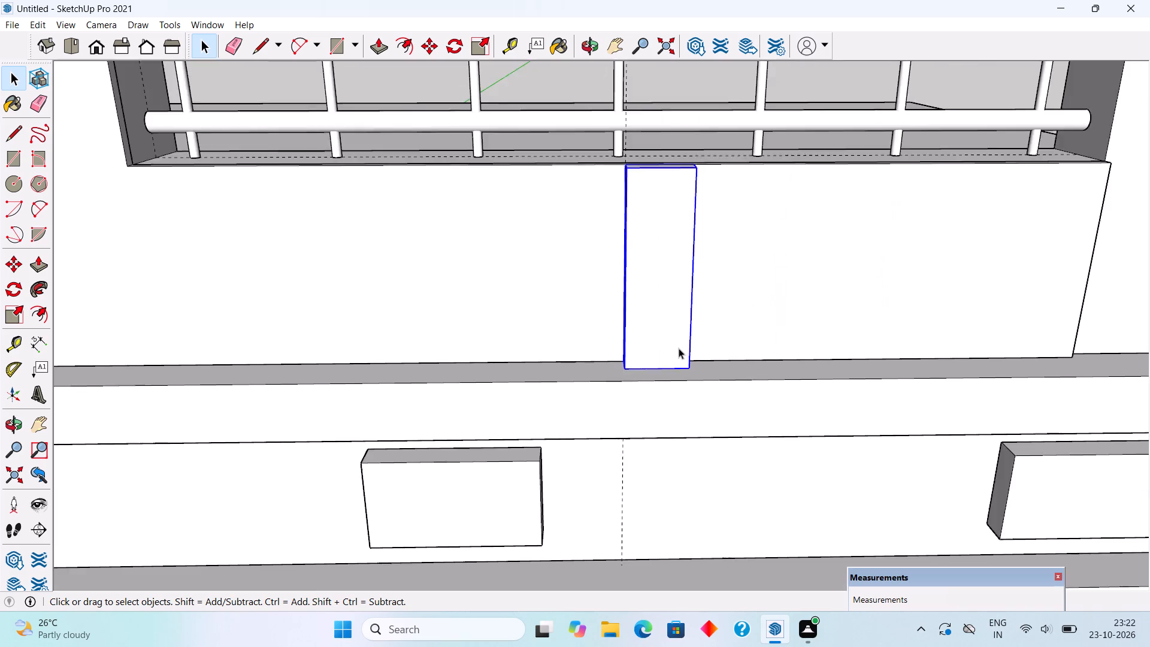
# Move the strip about 3 1/8" by its top back edge's midpoint onto the vertical guide to centre it.
pyautogui.moveTo(670, 334); pyautogui.dragTo(670, 358, button='middle')
pyautogui.scroll(3, 658, 262)
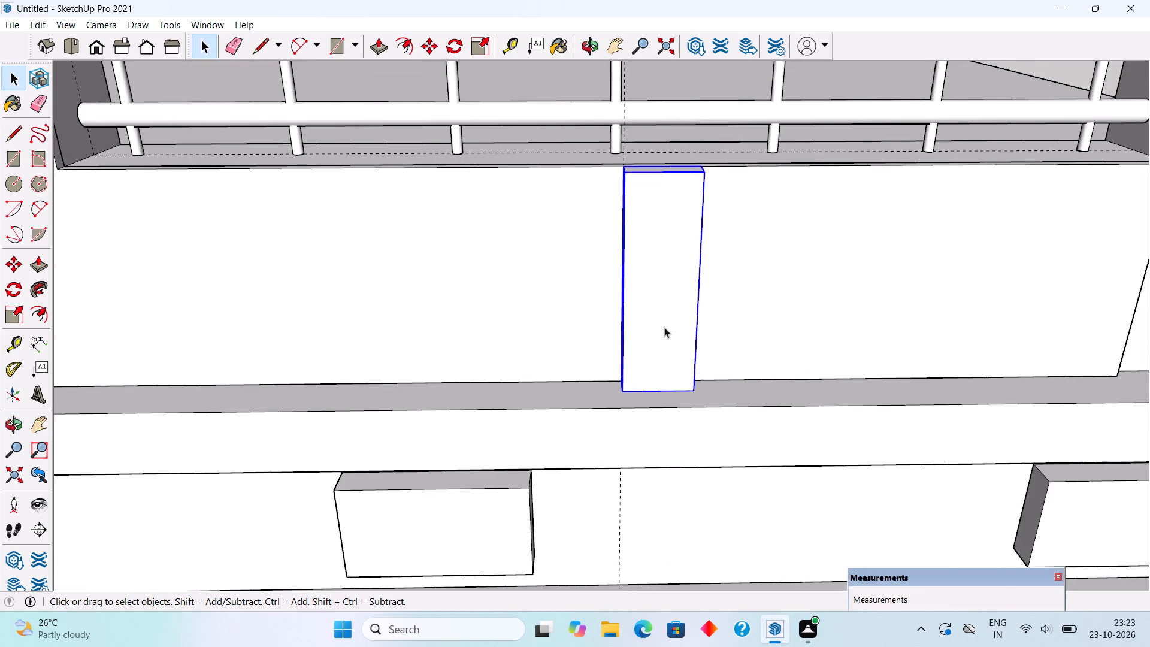
pyautogui.moveTo(629, 168); pyautogui.dragTo(662, 351, button='middle')
pyautogui.scroll(5, 660, 217)
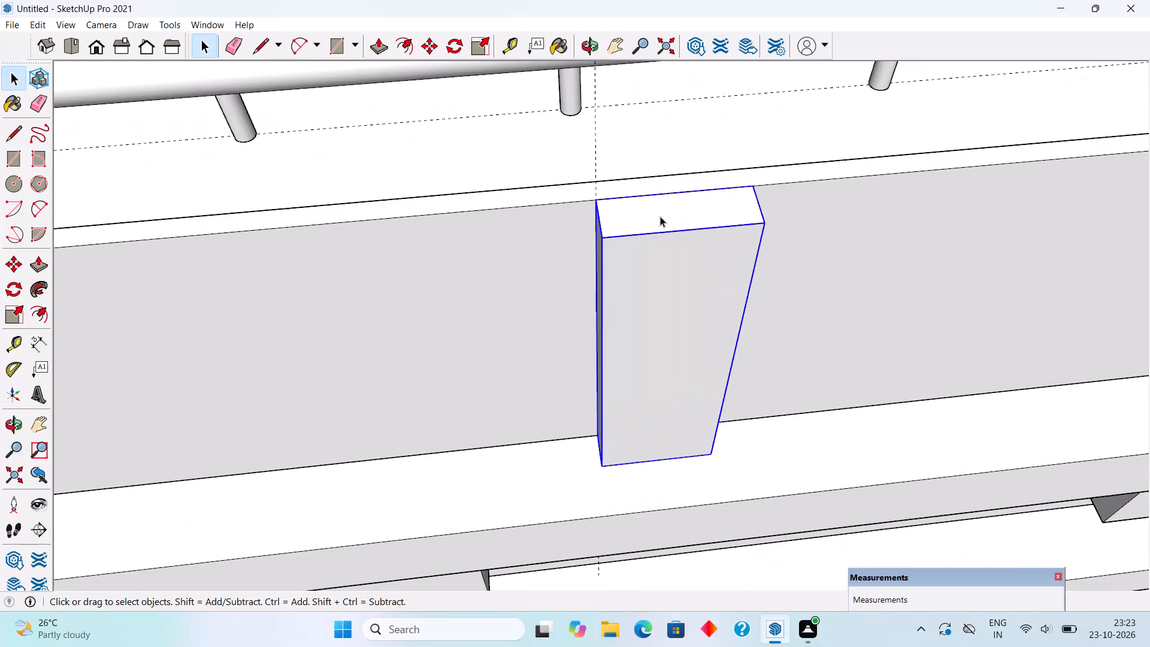
pyautogui.press('m')
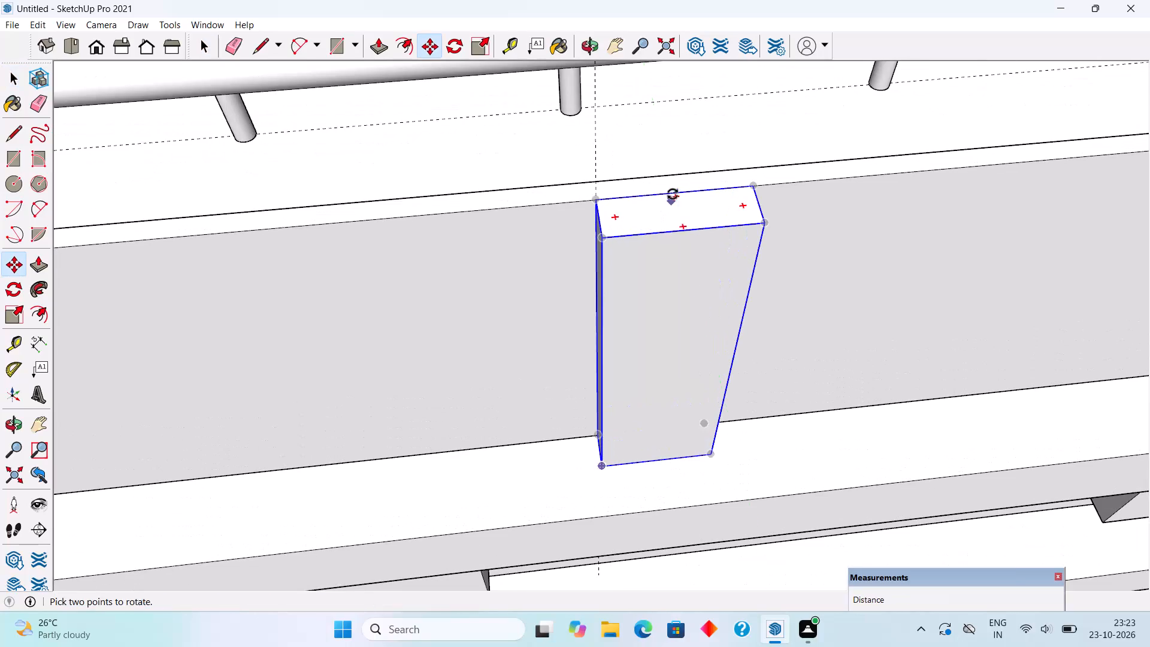
pyautogui.click(676, 191)
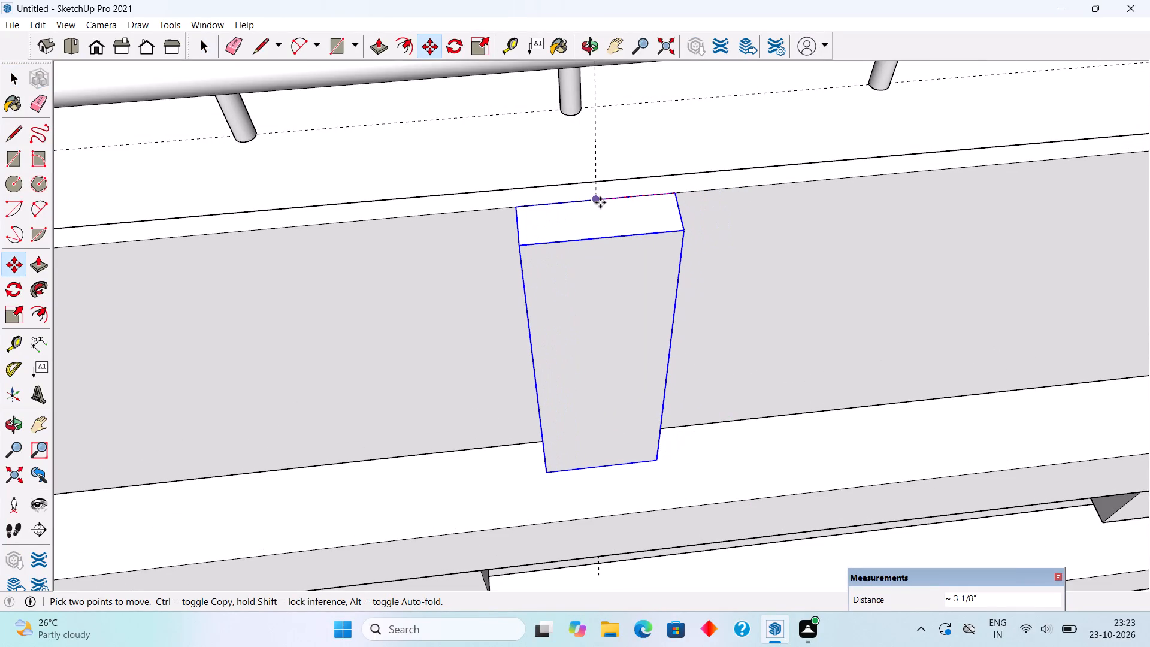
pyautogui.click(600, 202)
pyautogui.press('space')
# Examine the centred strip below the railing grid within the whole front elevation.
pyautogui.scroll(-6, 601, 202)
pyautogui.moveTo(646, 380); pyautogui.dragTo(604, 288, button='middle')
pyautogui.scroll(-5, 603, 287)
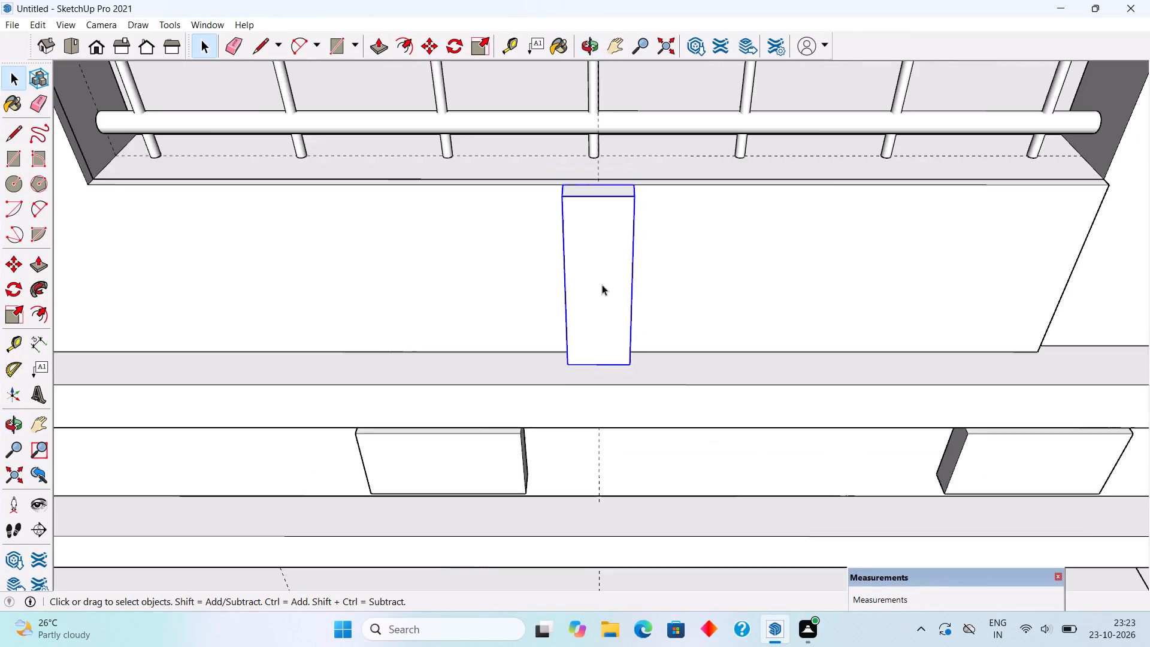
pyautogui.scroll(-4, 602, 285)
pyautogui.moveTo(692, 334); pyautogui.dragTo(694, 278, button='middle')
pyautogui.scroll(-6, 692, 273)
pyautogui.moveTo(688, 310); pyautogui.dragTo(676, 176, button='middle')
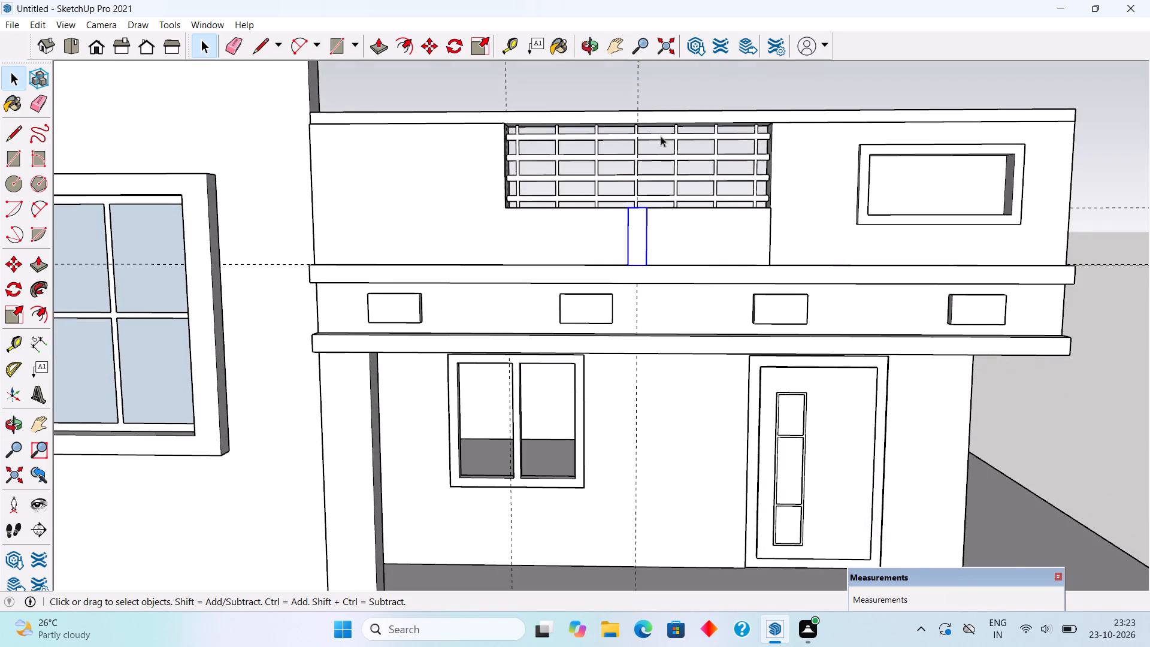
pyautogui.scroll(5, 660, 134)
pyautogui.scroll(3, 613, 324)
pyautogui.moveTo(612, 328); pyautogui.dragTo(652, 364, button='middle')
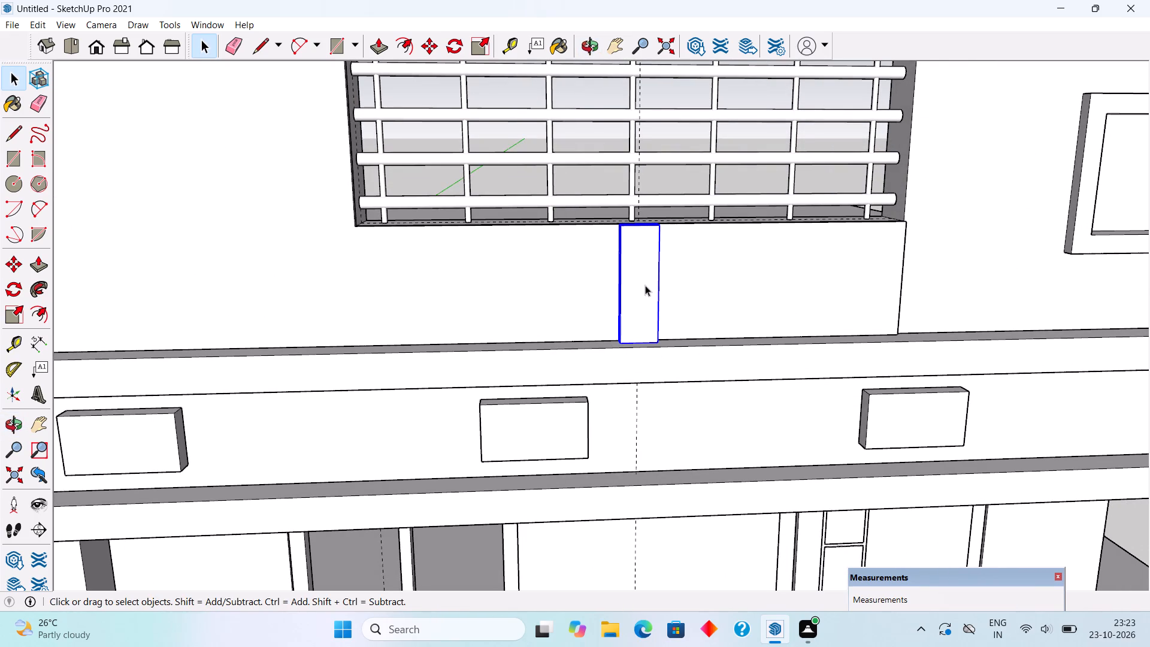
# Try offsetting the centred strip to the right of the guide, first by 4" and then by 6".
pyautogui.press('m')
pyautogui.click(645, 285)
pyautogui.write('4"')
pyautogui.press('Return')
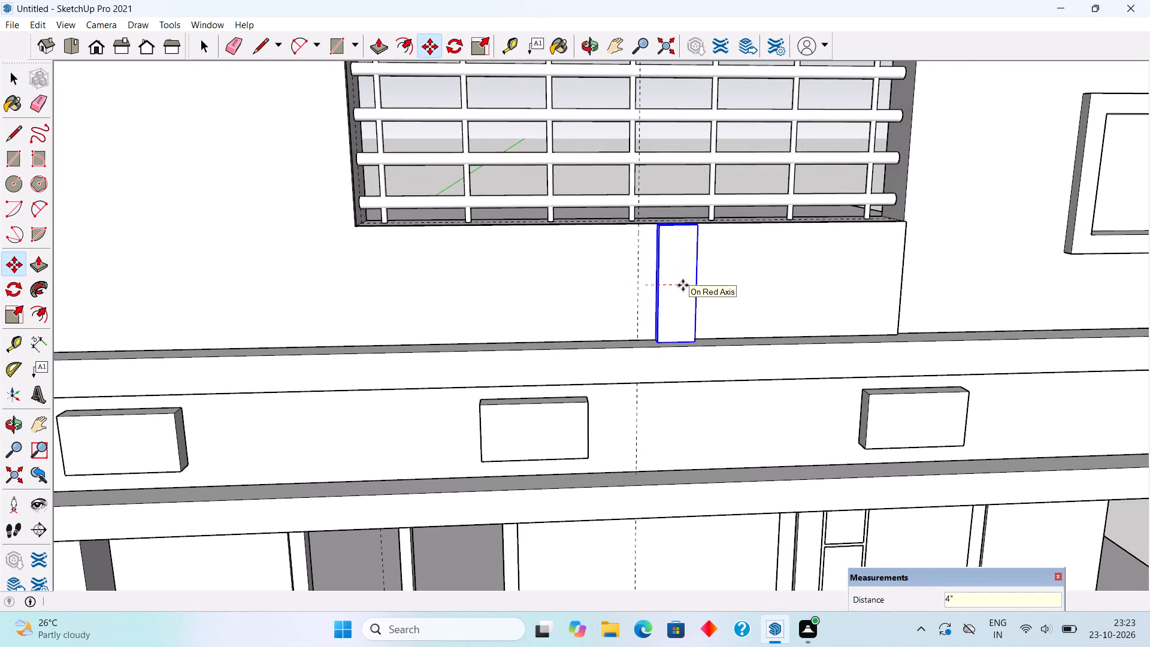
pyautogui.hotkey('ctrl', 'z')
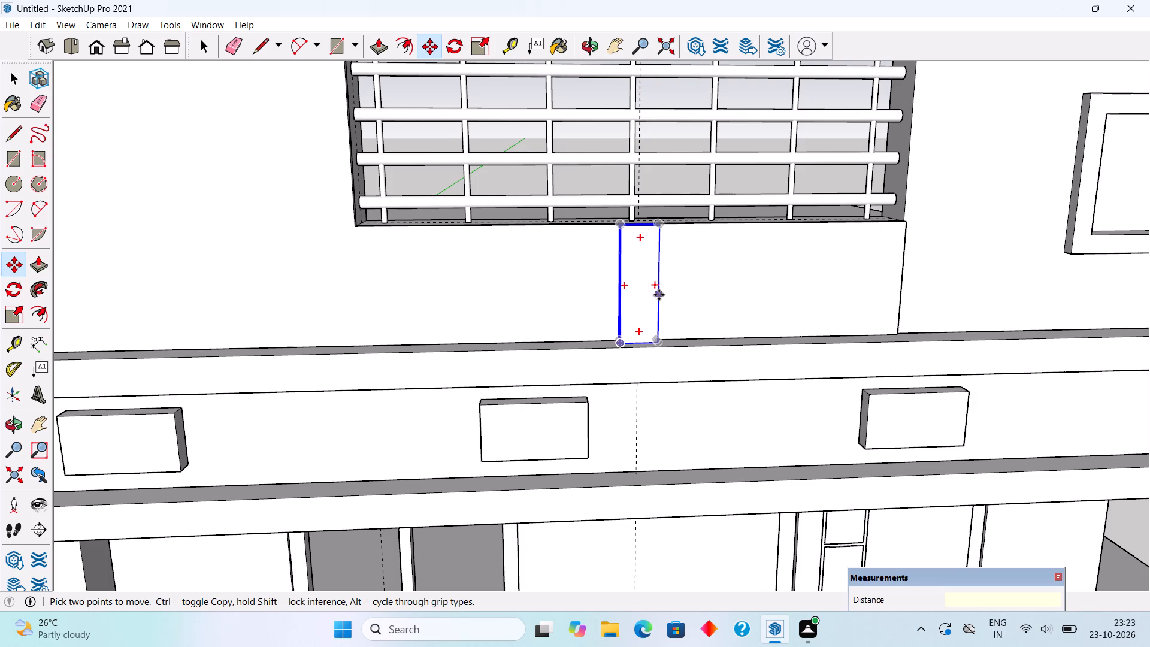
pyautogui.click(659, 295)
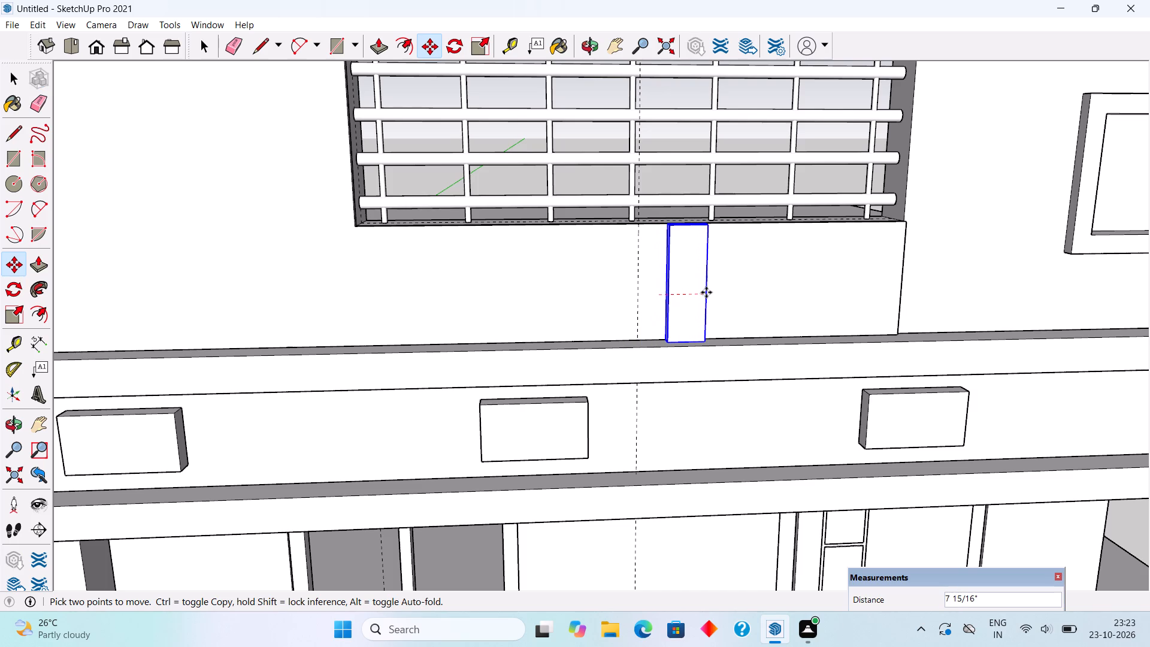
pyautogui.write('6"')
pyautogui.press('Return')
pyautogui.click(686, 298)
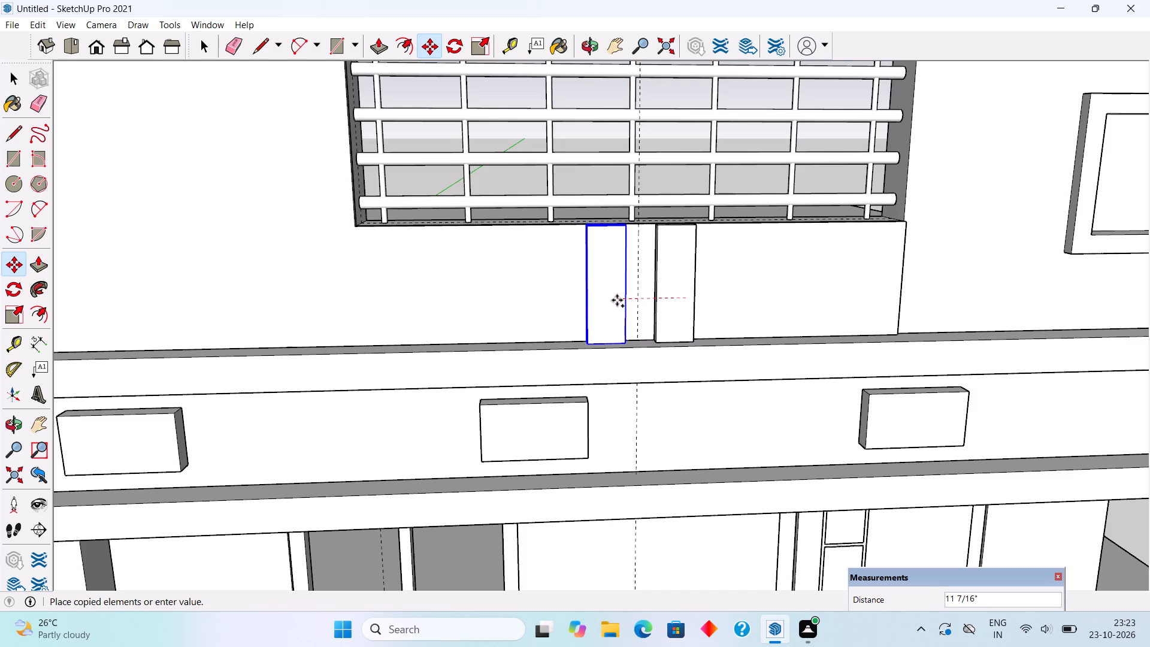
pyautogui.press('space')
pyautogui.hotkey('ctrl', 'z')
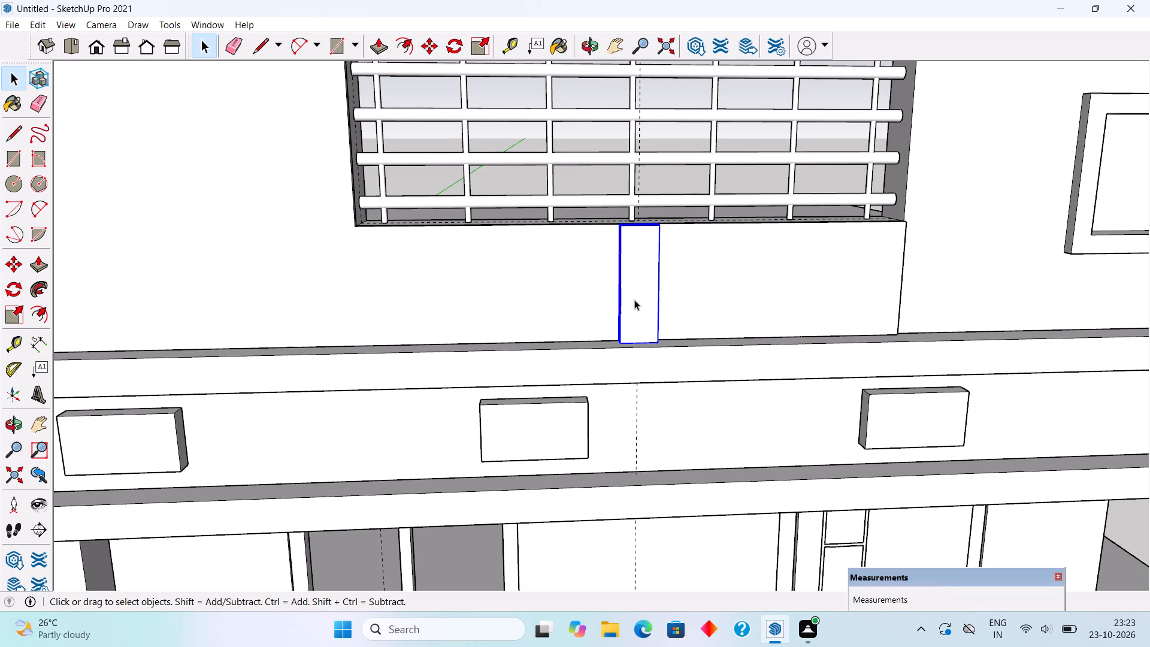
# Copy the centred strip 8" to the right along the parapet face.
pyautogui.press('m')
pyautogui.click(635, 300)
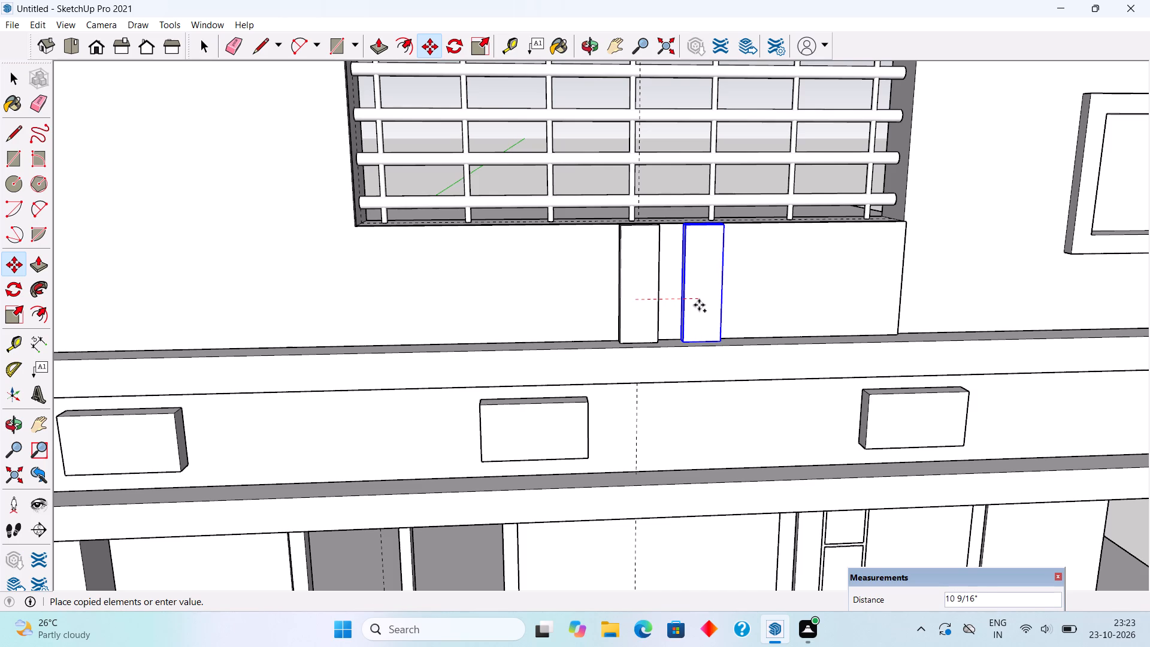
pyautogui.press('8')
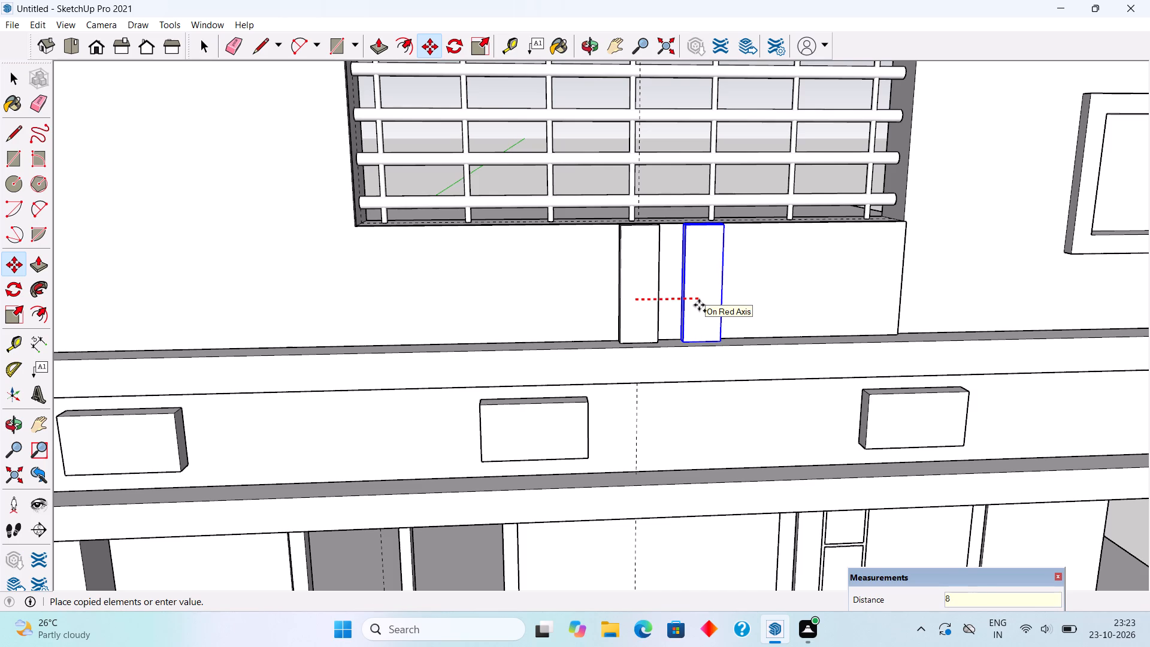
pyautogui.hotkey('shift', '"')
pyautogui.press('Return')
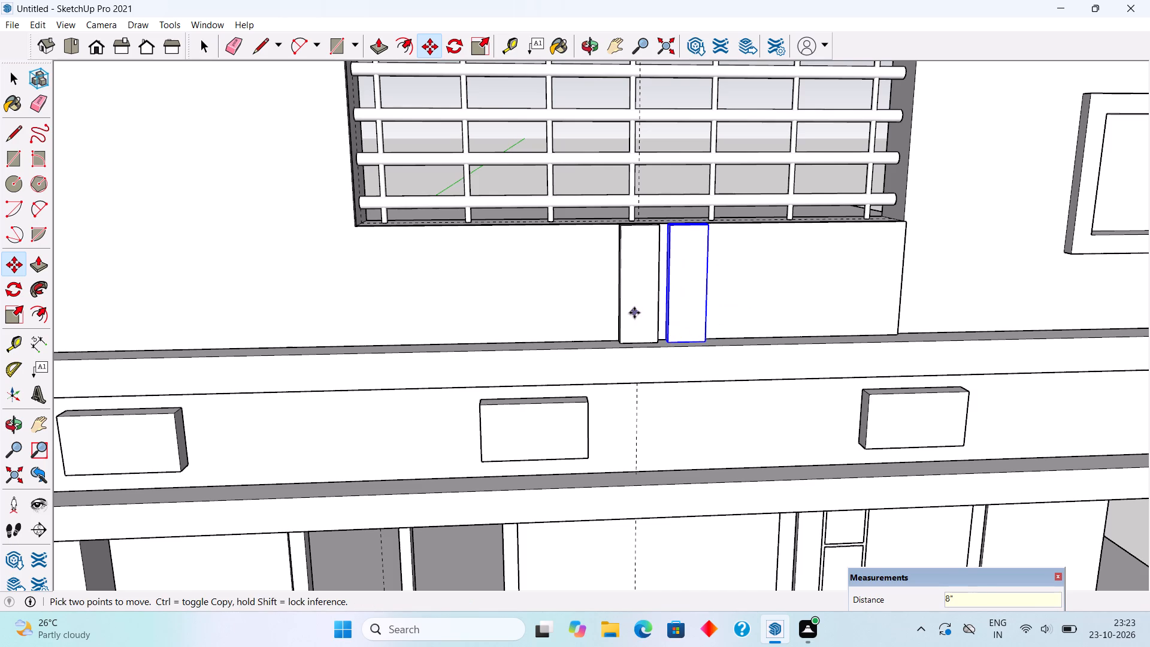
pyautogui.click(634, 313)
pyautogui.press('space')
# Copy the centred strip 8" to the left along the parapet face.
pyautogui.click(632, 298)
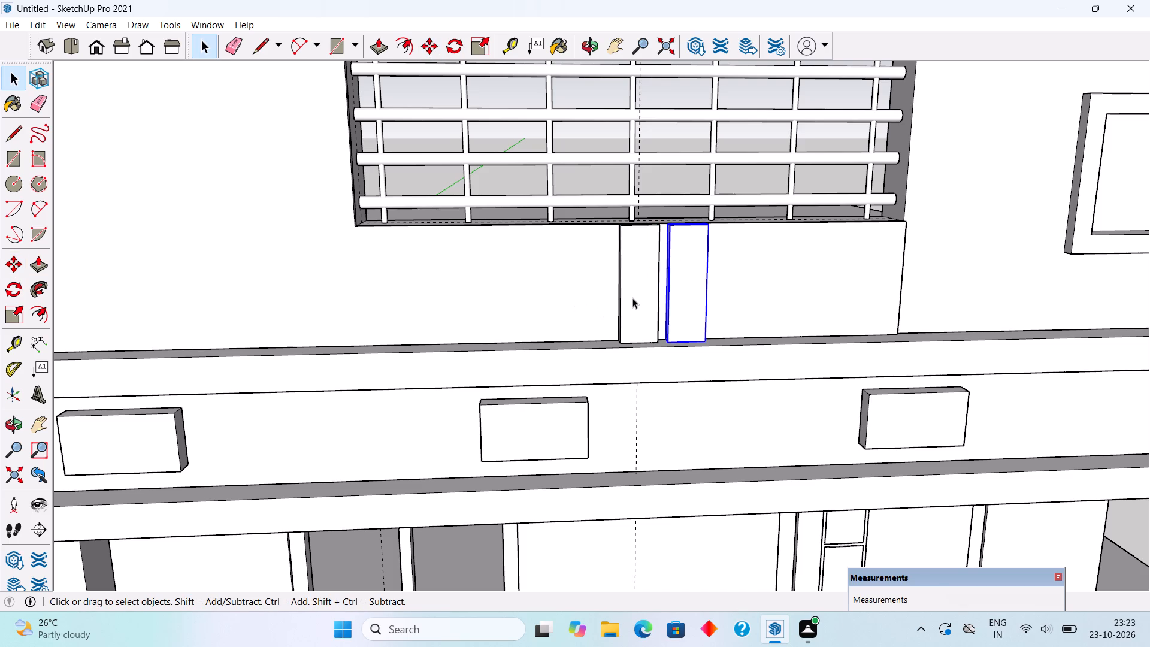
pyautogui.write('nm')
pyautogui.click(632, 298)
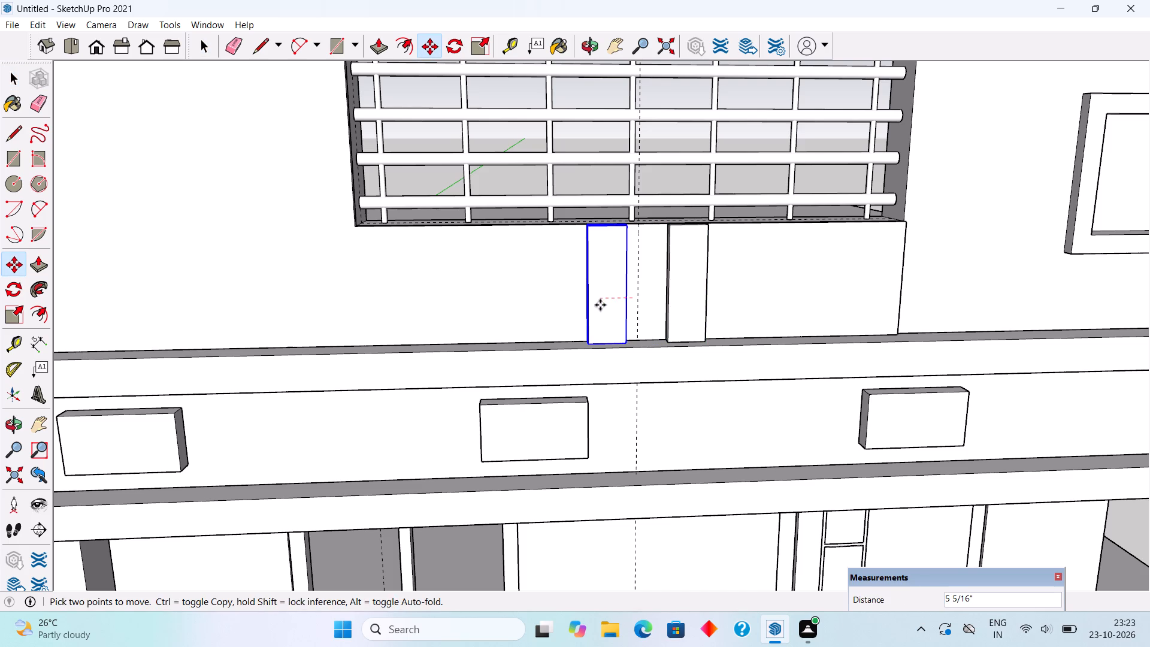
pyautogui.write('8"')
pyautogui.press('Return')
pyautogui.press('space')
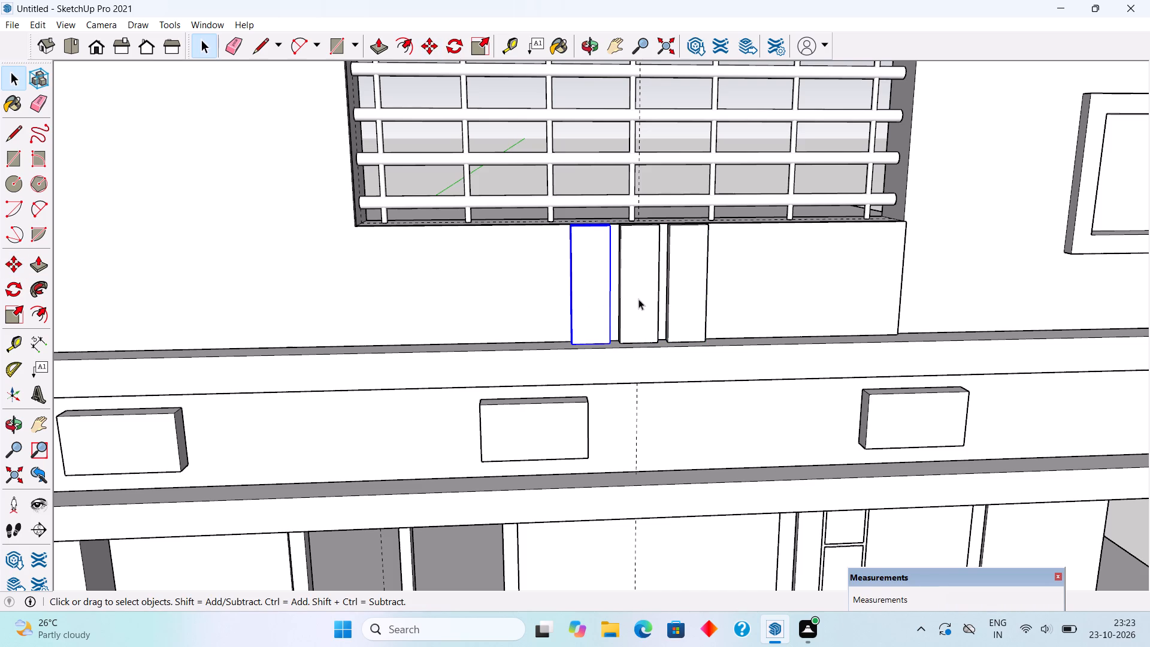
# Copy the rightmost strip another 8" to the right to make a row of four.
pyautogui.click(677, 294)
pyautogui.press('m')
pyautogui.click(677, 294)
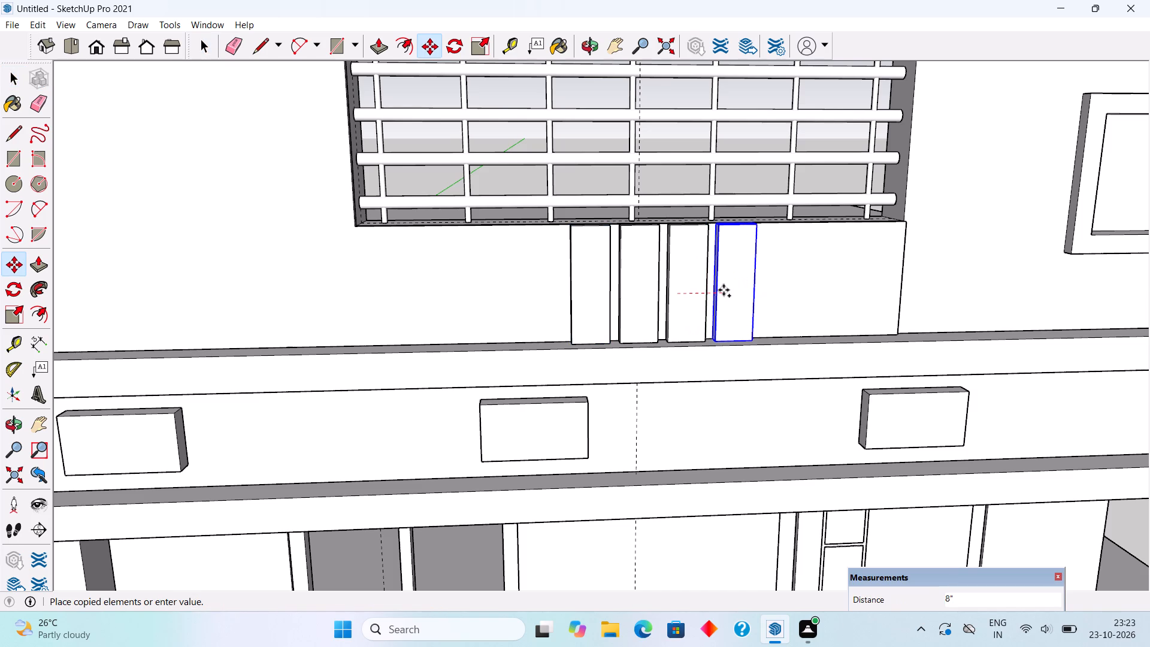
pyautogui.press('8')
pyautogui.hotkey('shift', '"')
pyautogui.press('Return')
pyautogui.press('space')
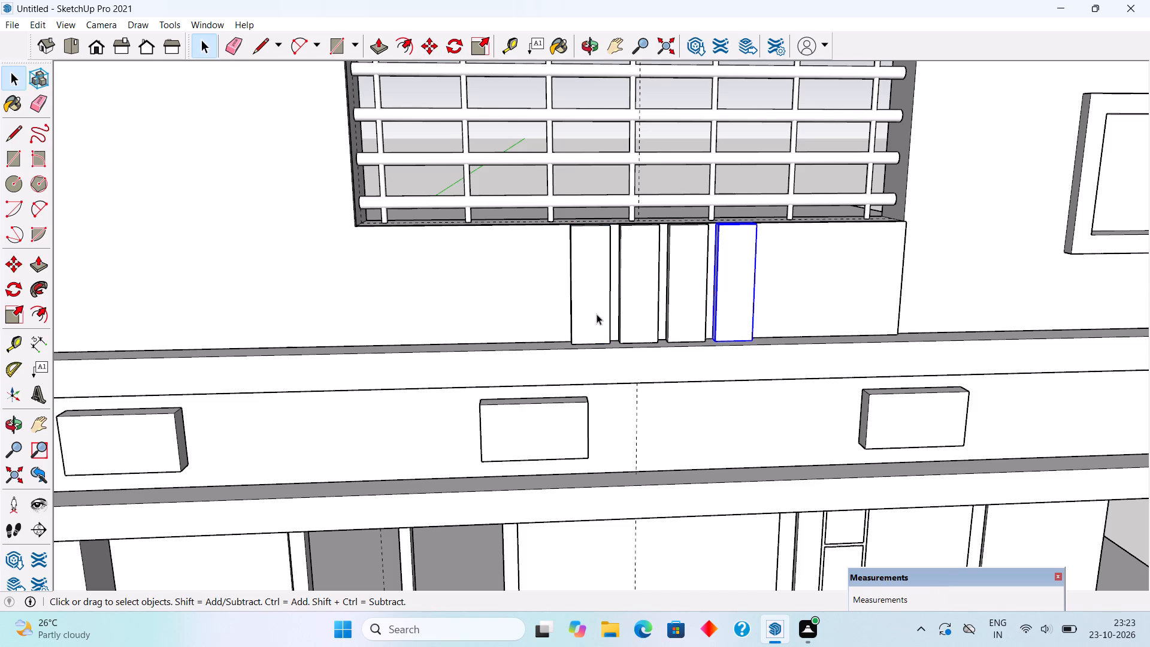
# Move all four strips together about 4 1/4" to the left so the row straddles the vertical guide.
pyautogui.keyDown('ctrl'); pyautogui.click(597, 314); pyautogui.keyUp('ctrl')
pyautogui.keyDown('ctrl'); pyautogui.click(632, 307); pyautogui.keyUp('ctrl')
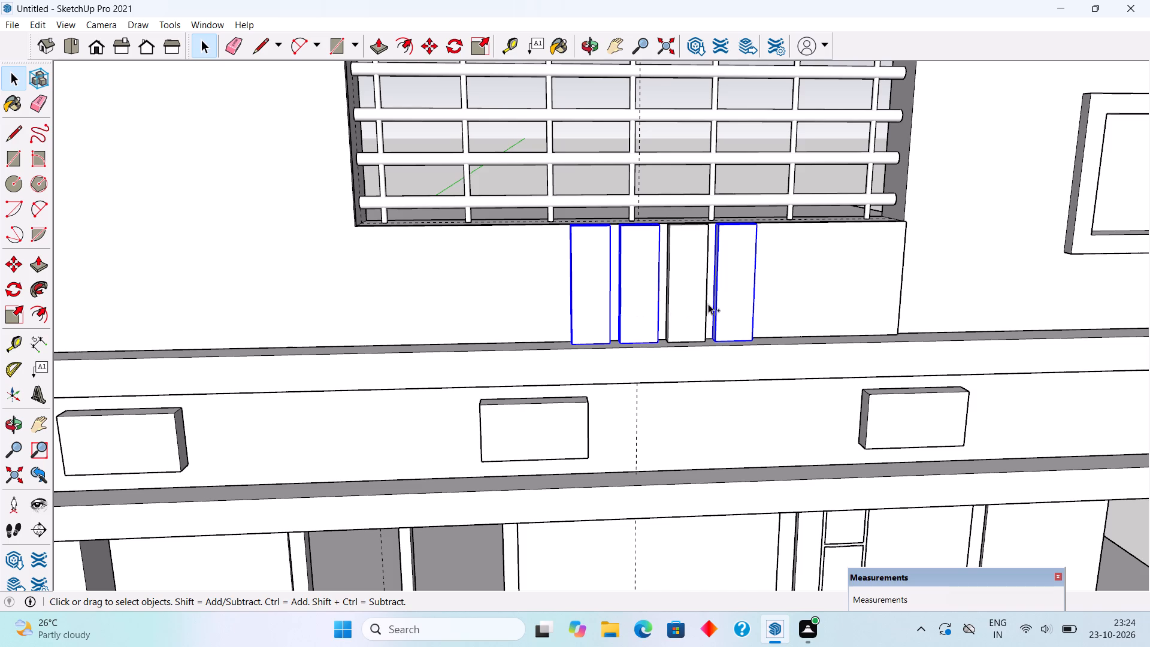
pyautogui.keyDown('ctrl'); pyautogui.click(698, 308); pyautogui.keyUp('ctrl')
pyautogui.press('m')
pyautogui.click(698, 308)
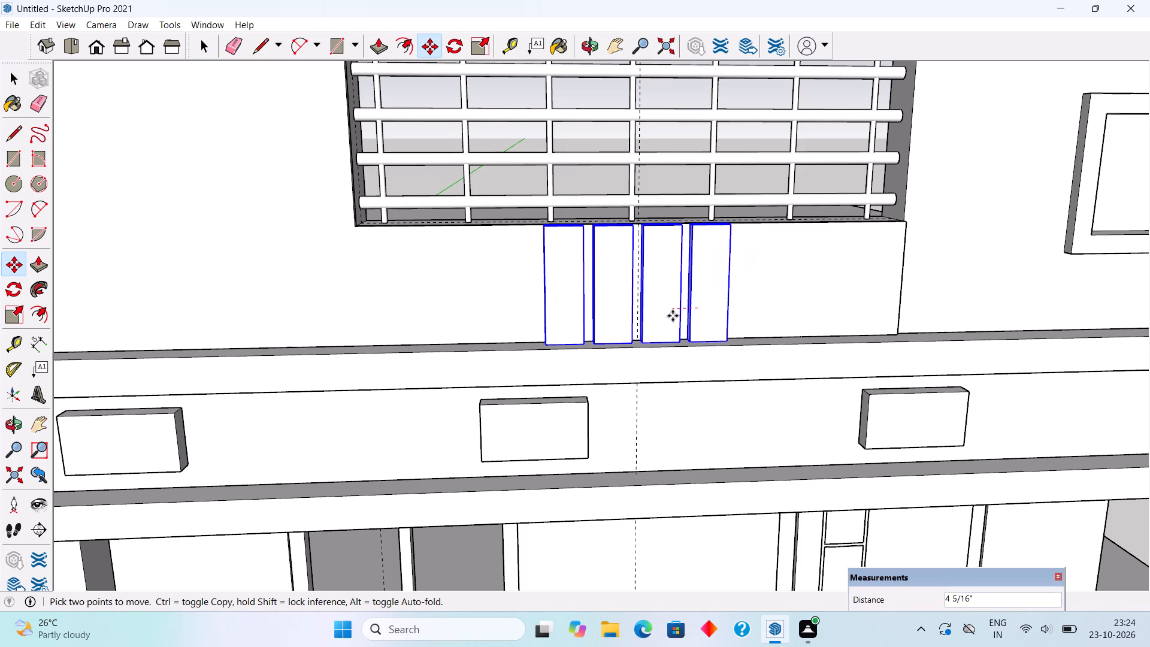
pyautogui.click(673, 316)
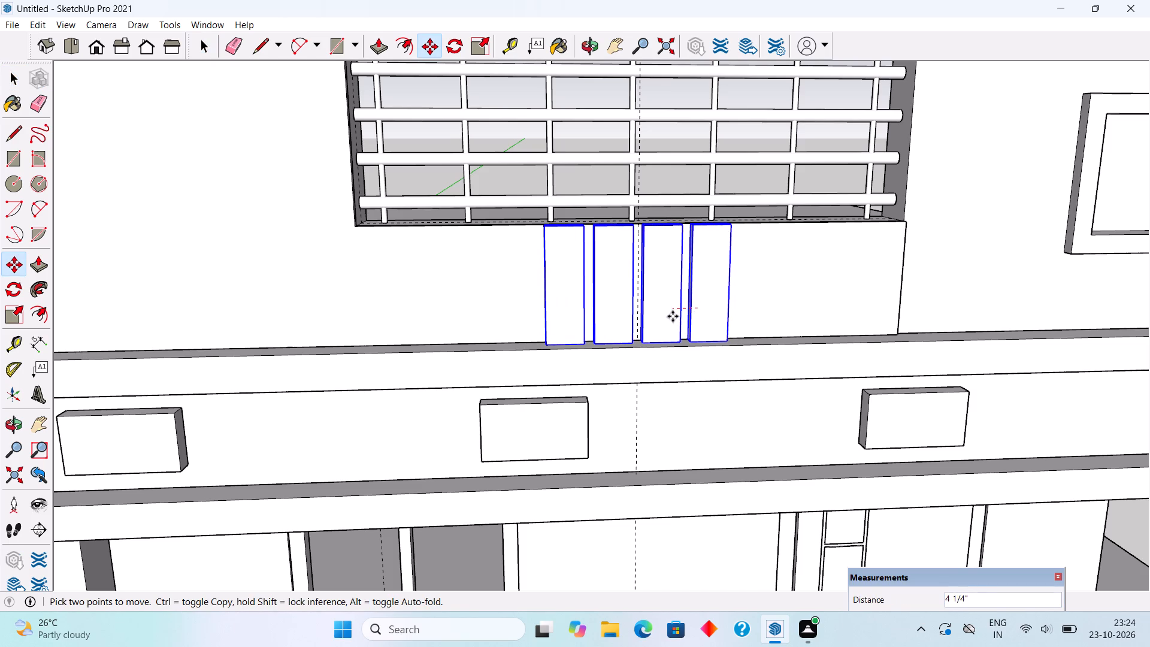
pyautogui.press('space')
pyautogui.scroll(-11, 664, 343)
pyautogui.click(698, 158)
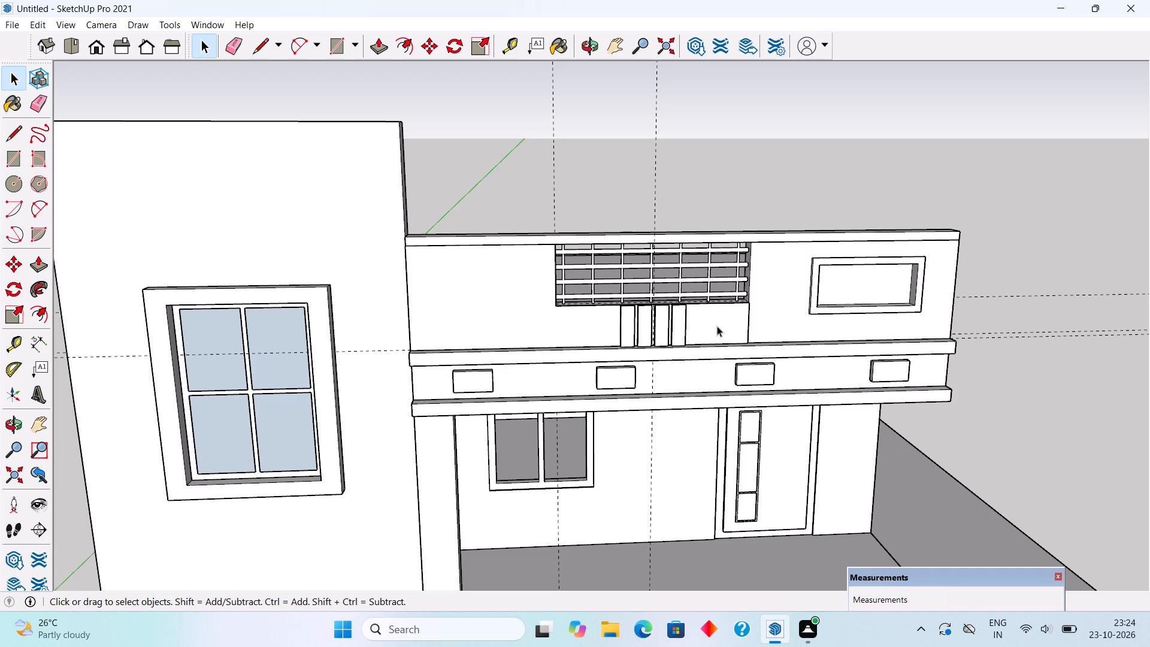
# Examine the row of four strips below the railing, close up and against the whole front elevation.
pyautogui.scroll(2, 692, 301)
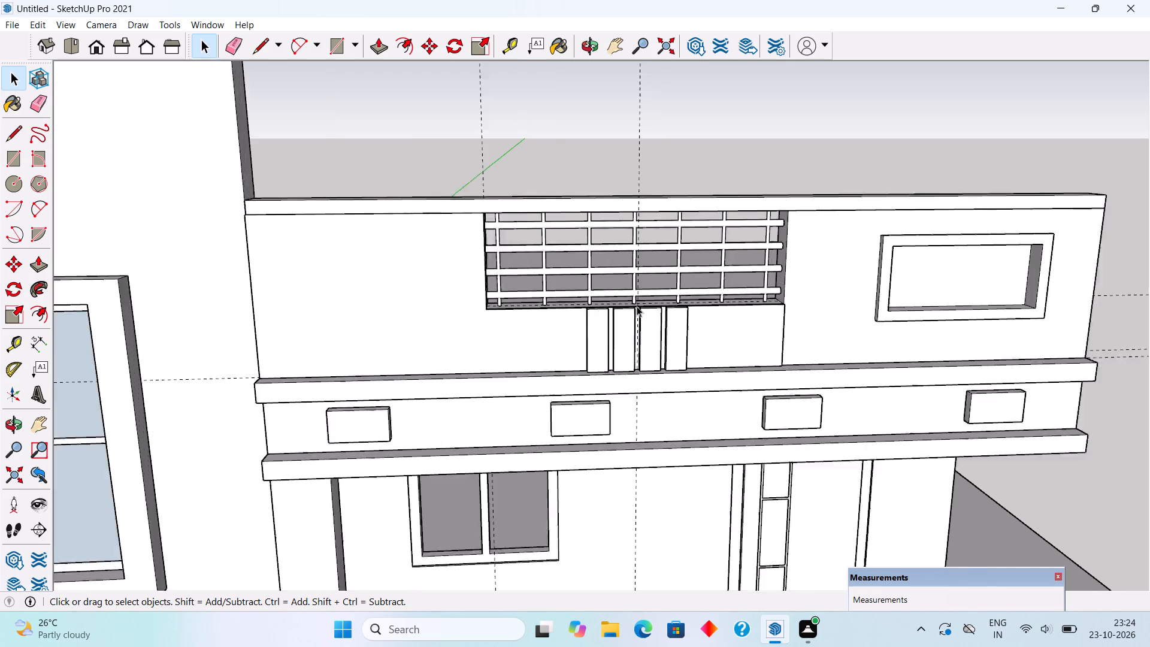
pyautogui.scroll(11, 637, 306)
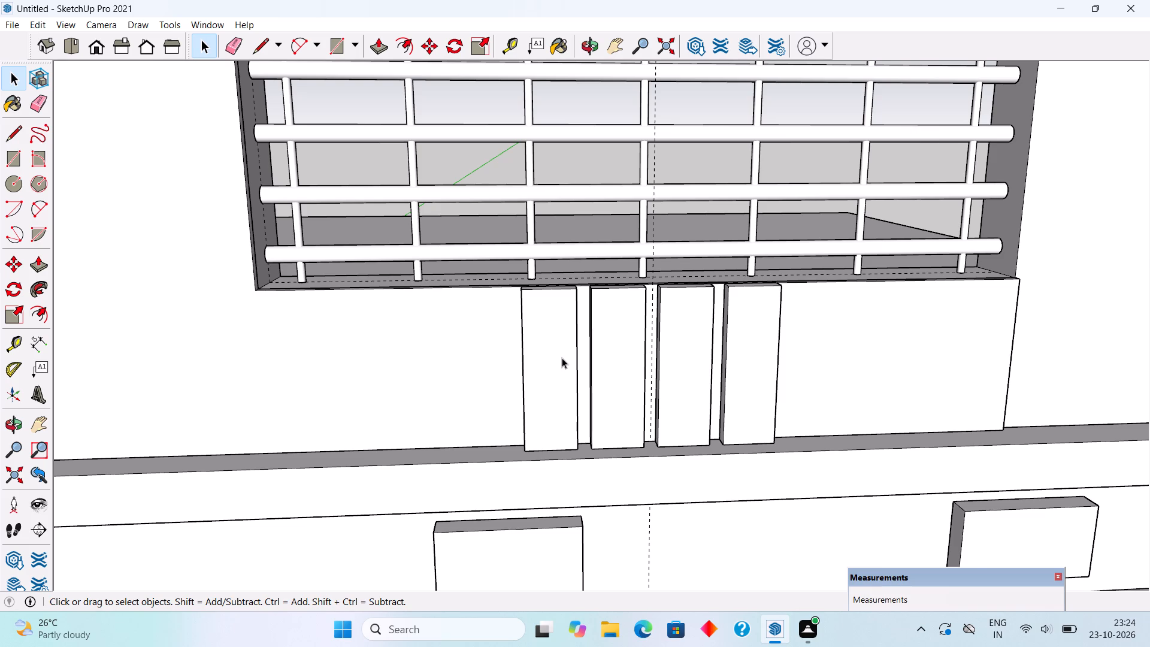
pyautogui.scroll(-3, 561, 356)
pyautogui.scroll(1, 561, 356)
pyautogui.scroll(-17, 561, 341)
pyautogui.scroll(-5, 561, 349)
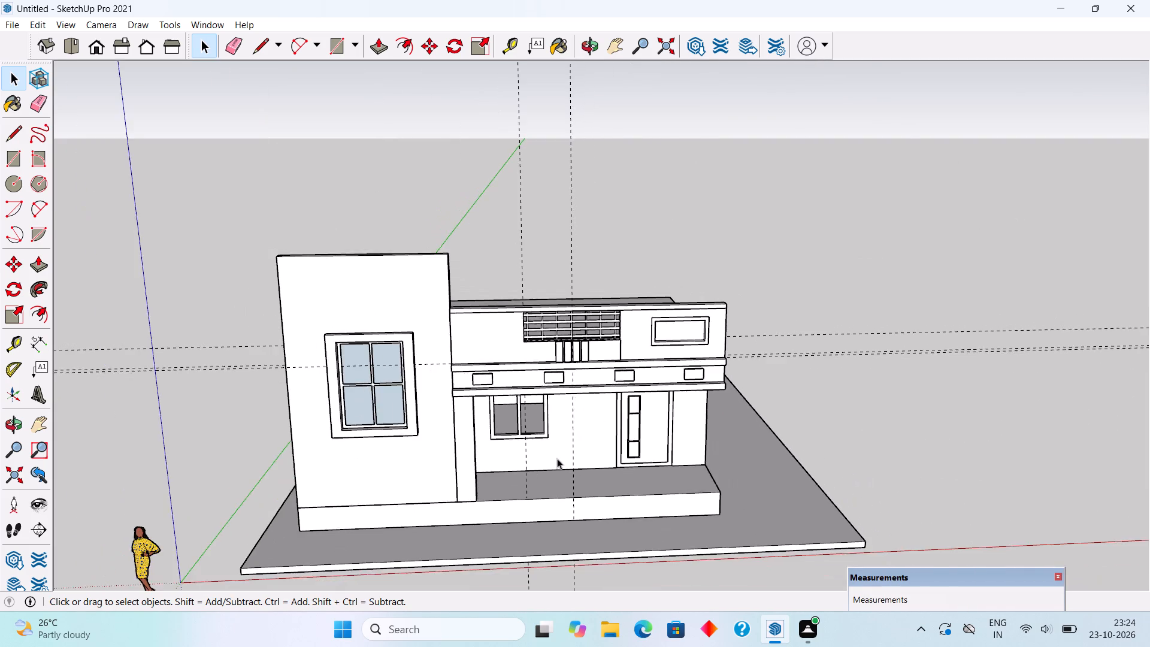
pyautogui.scroll(6, 557, 458)
pyautogui.scroll(-5, 558, 377)
pyautogui.scroll(3, 559, 524)
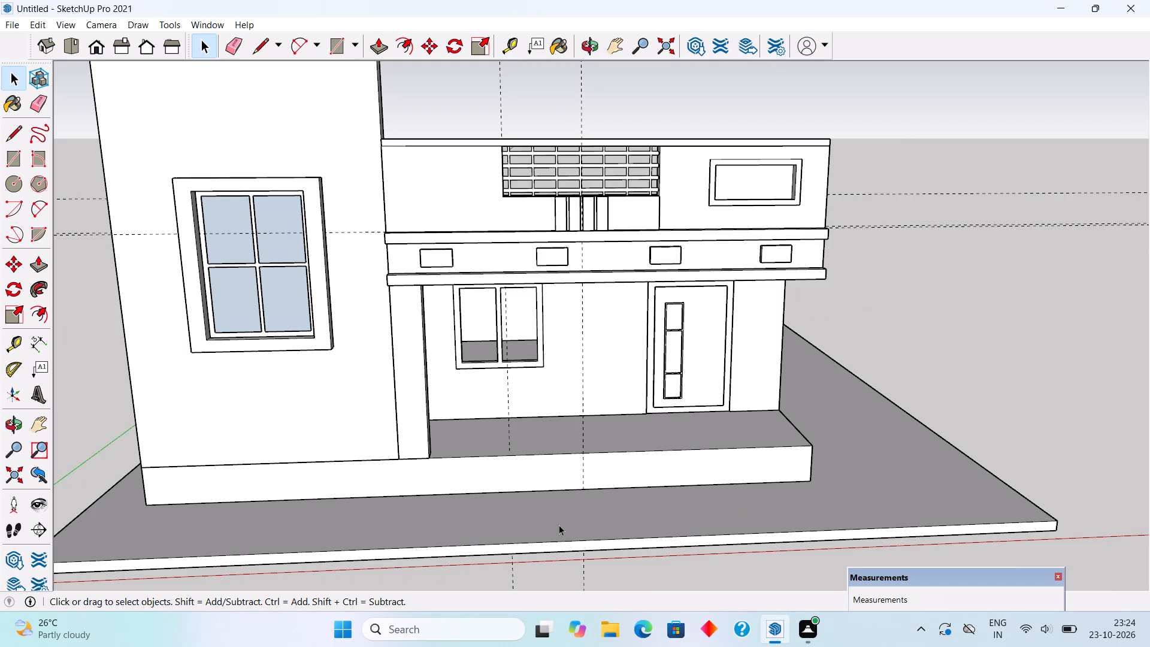
pyautogui.scroll(4, 525, 363)
pyautogui.scroll(-4, 527, 326)
pyautogui.scroll(14, 529, 151)
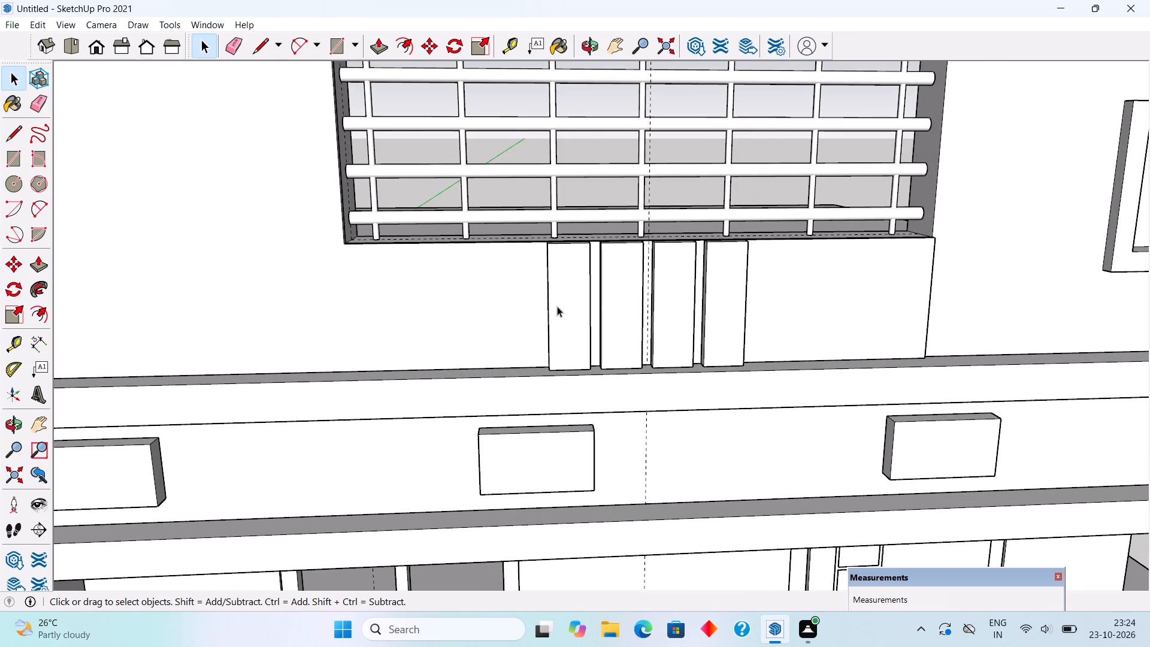
# Move the leftmost strip below the railing 4" to the left along the parapet face.
pyautogui.click(564, 306)
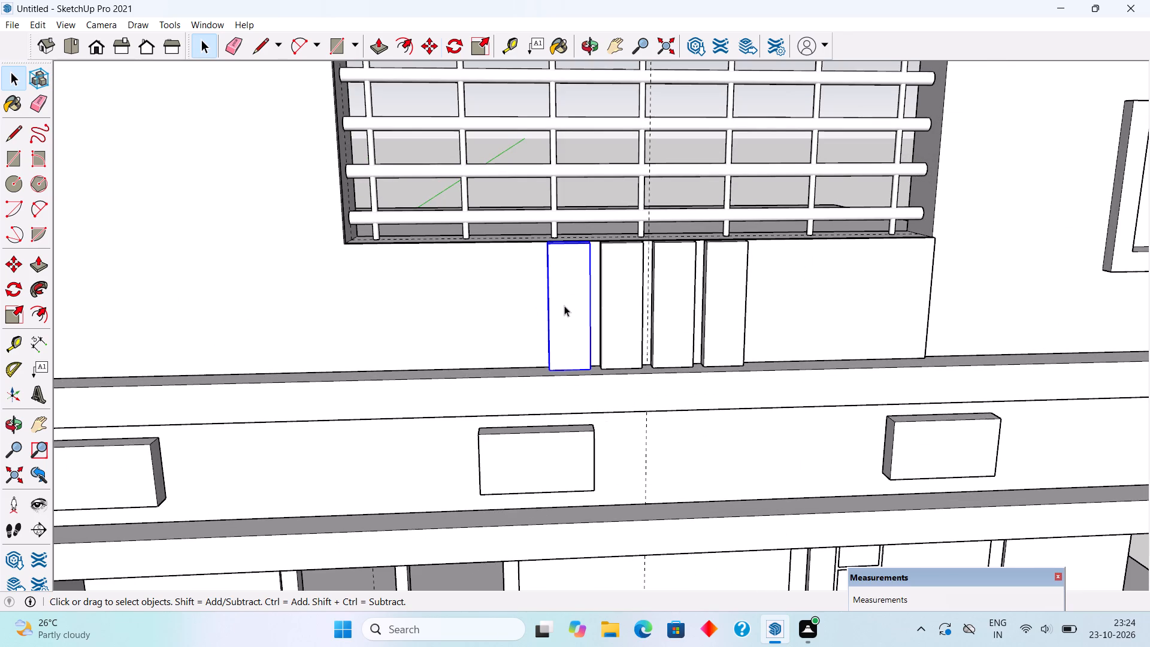
pyautogui.press('m')
pyautogui.click(564, 306)
pyautogui.write('4"')
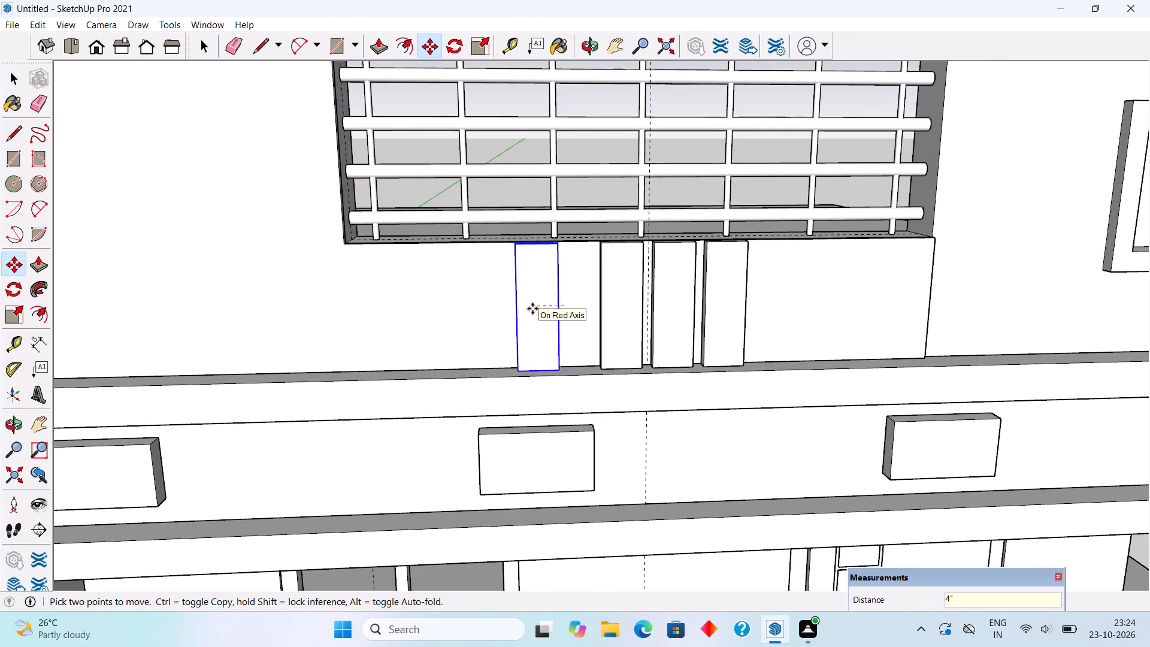
pyautogui.press('Return')
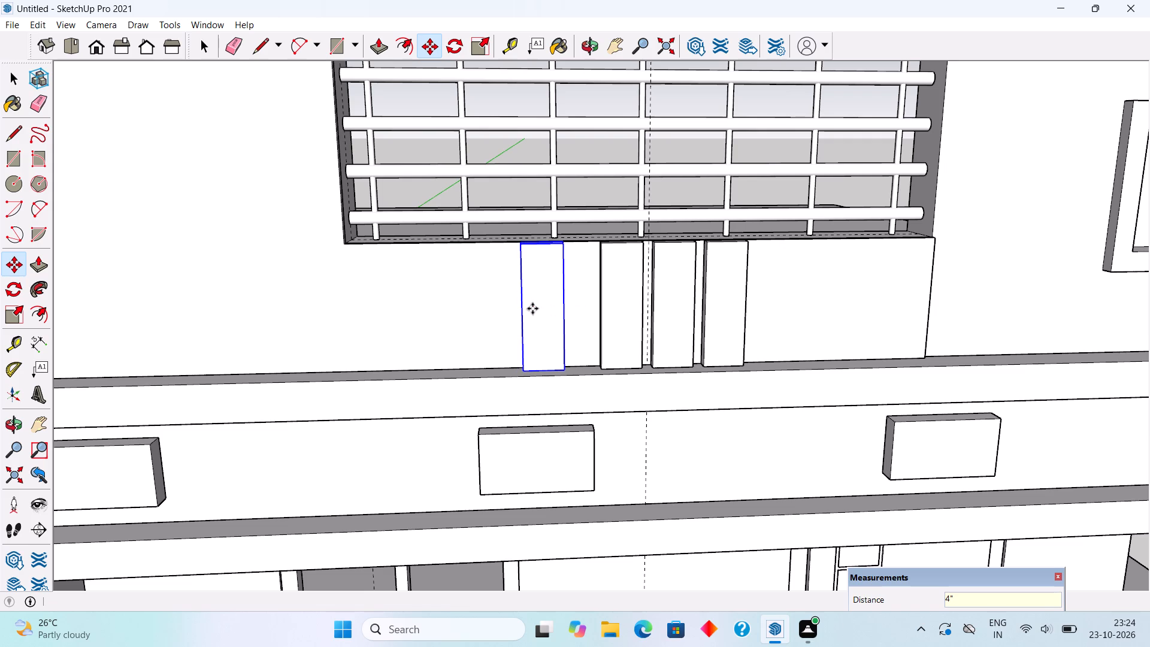
# Move the rightmost strip of the row 4" to the right along the parapet face.
pyautogui.press('space')
pyautogui.click(727, 313)
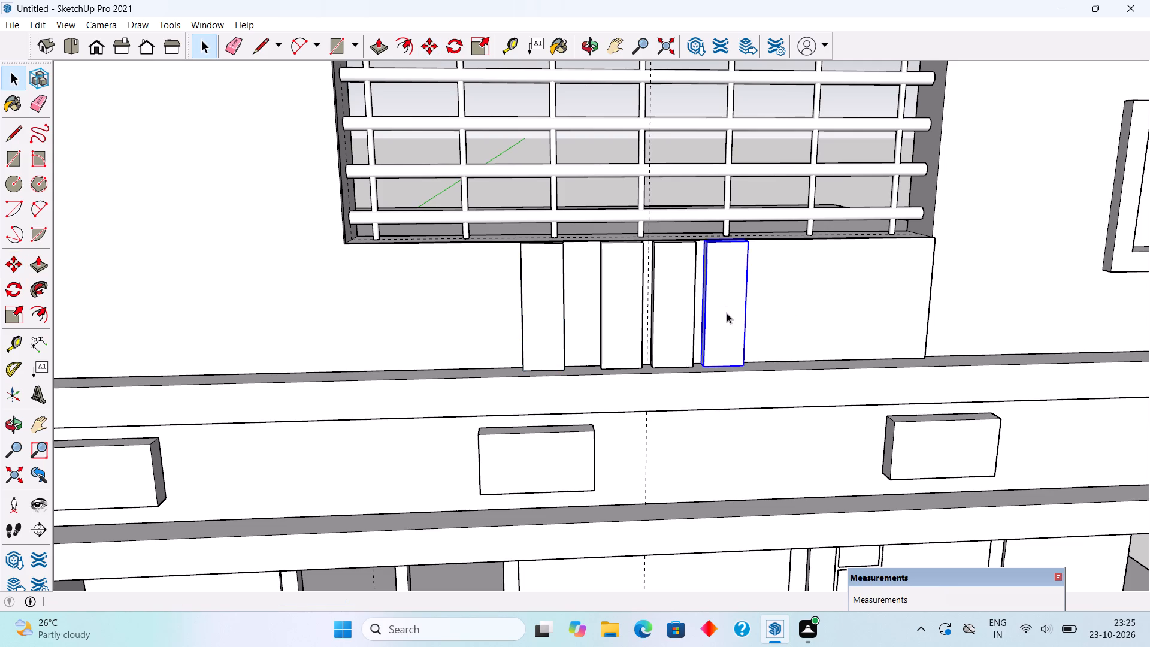
pyautogui.press('m')
pyautogui.click(727, 313)
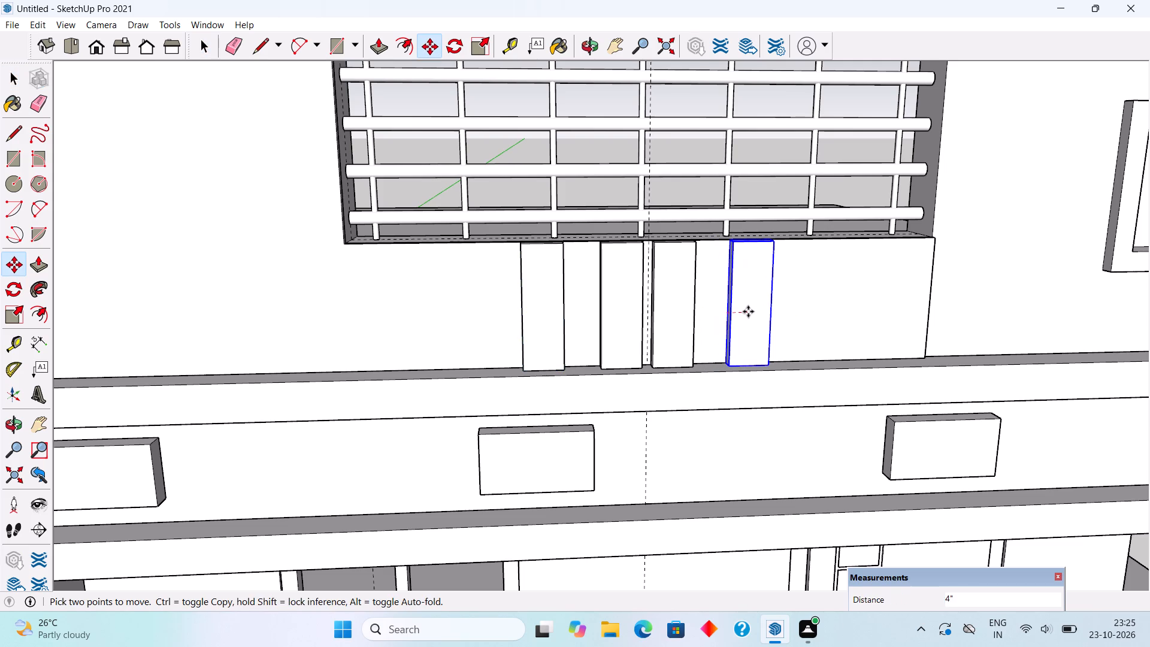
pyautogui.write('4"')
pyautogui.press('Return')
# Move the strip just right of the vertical guide to the right by 1" twice.
pyautogui.press('space')
pyautogui.click(659, 326)
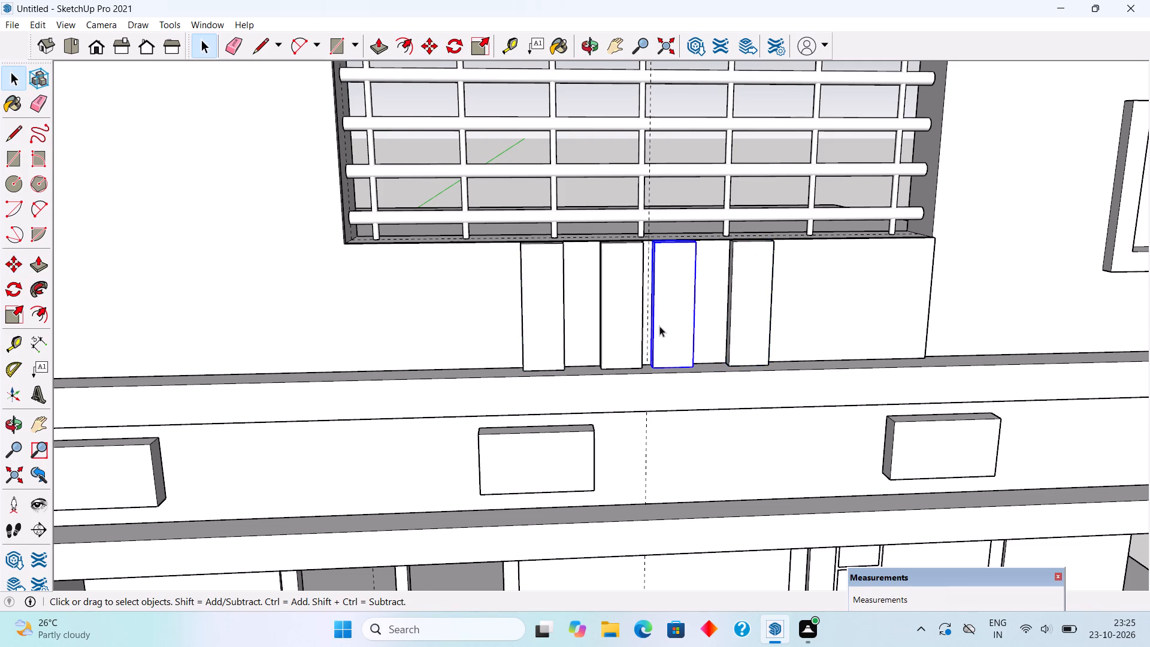
pyautogui.scroll(5, 659, 326)
pyautogui.press('m')
pyautogui.click(659, 326)
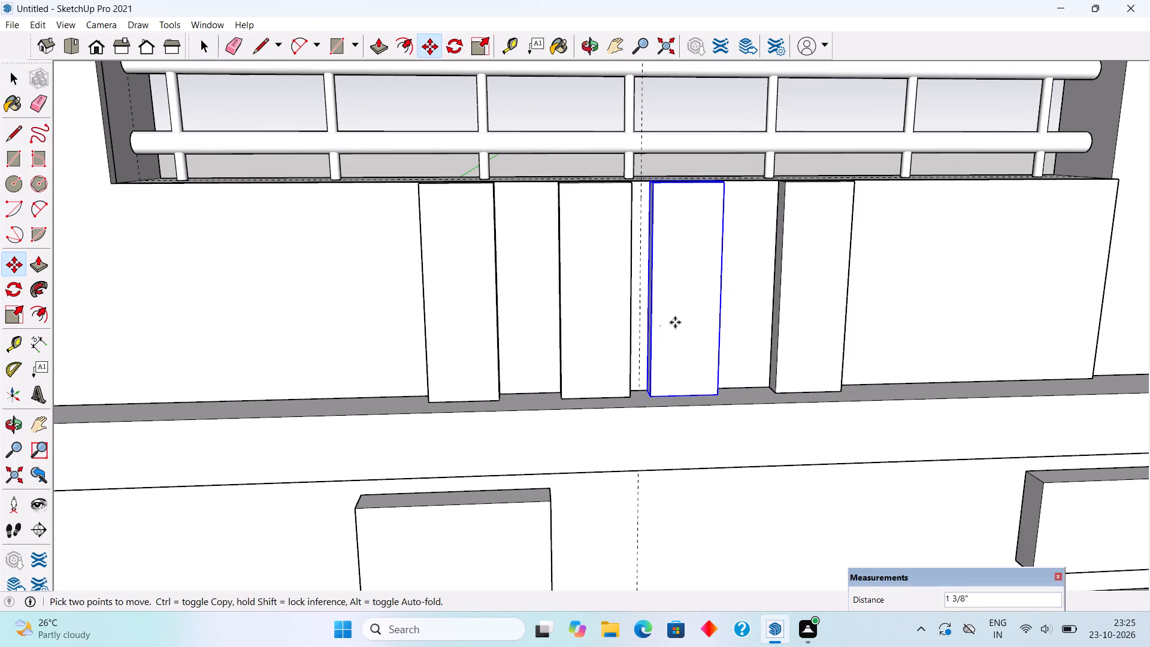
pyautogui.write('1"')
pyautogui.press('Return')
pyautogui.click(675, 322)
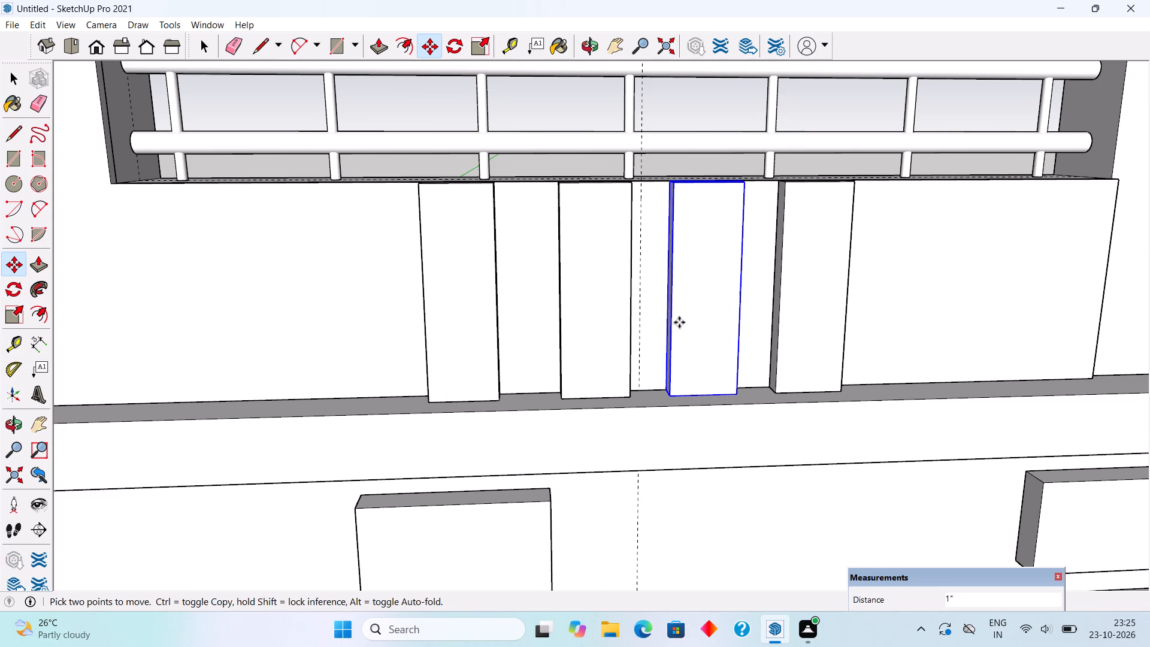
pyautogui.press('1')
pyautogui.hotkey('shift', '"')
pyautogui.press('Return')
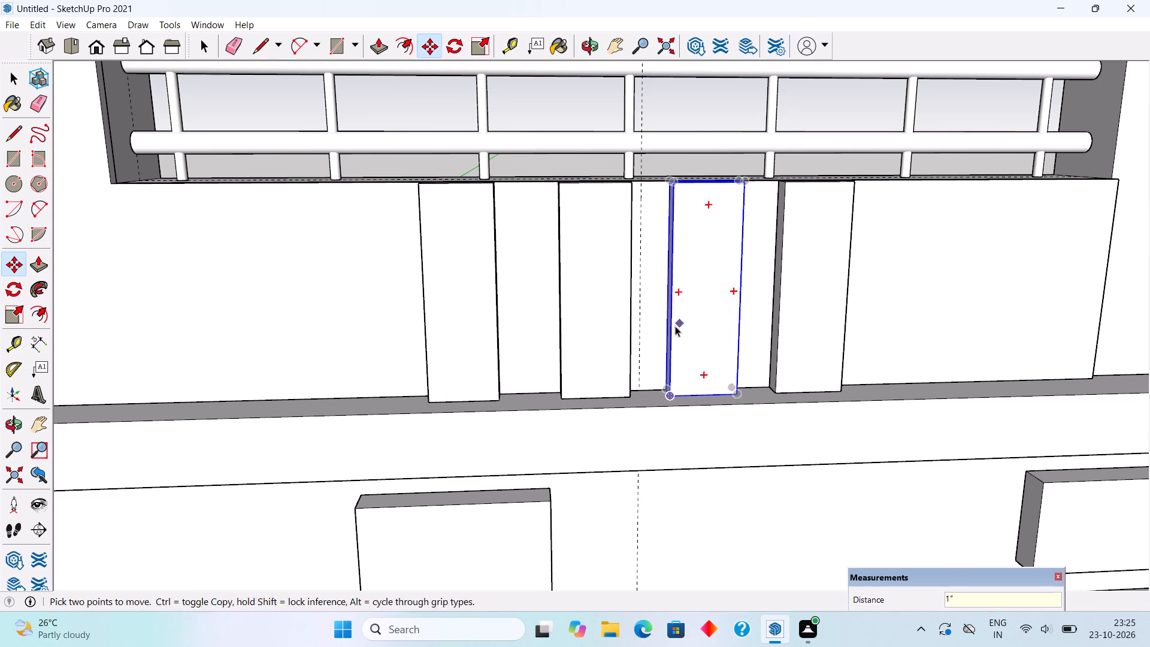
# Move the strip just left of the vertical guide 2" to the left and clear the selection.
pyautogui.press('space')
pyautogui.click(604, 338)
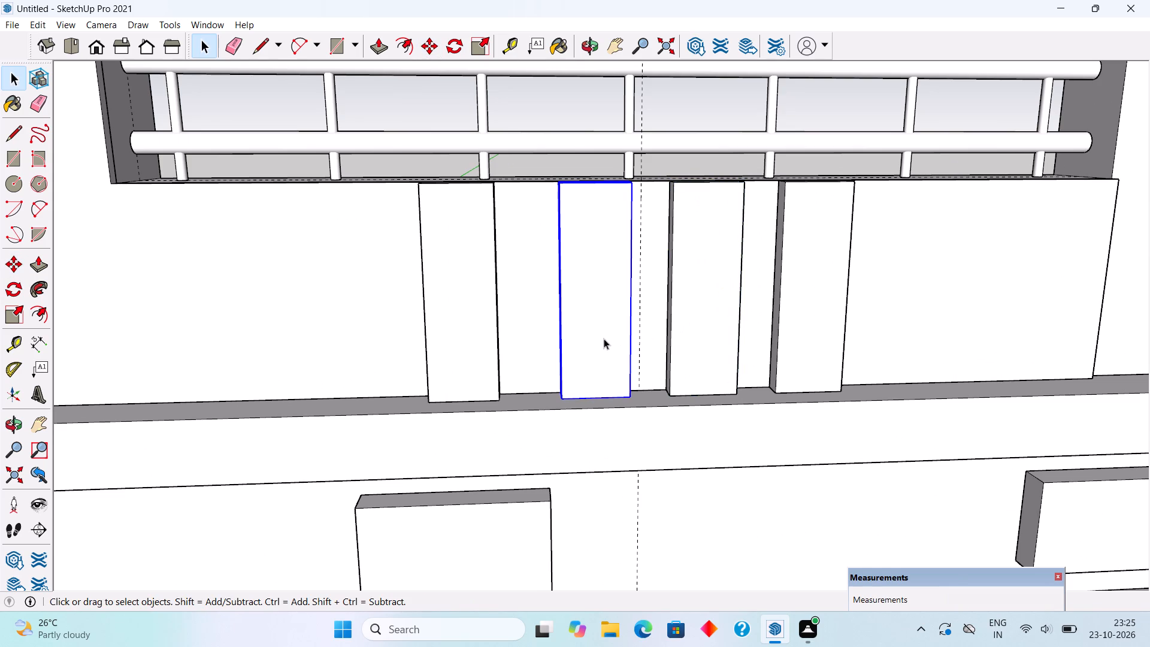
pyautogui.press(',')
pyautogui.click(604, 338)
pyautogui.press('m')
pyautogui.click(604, 338)
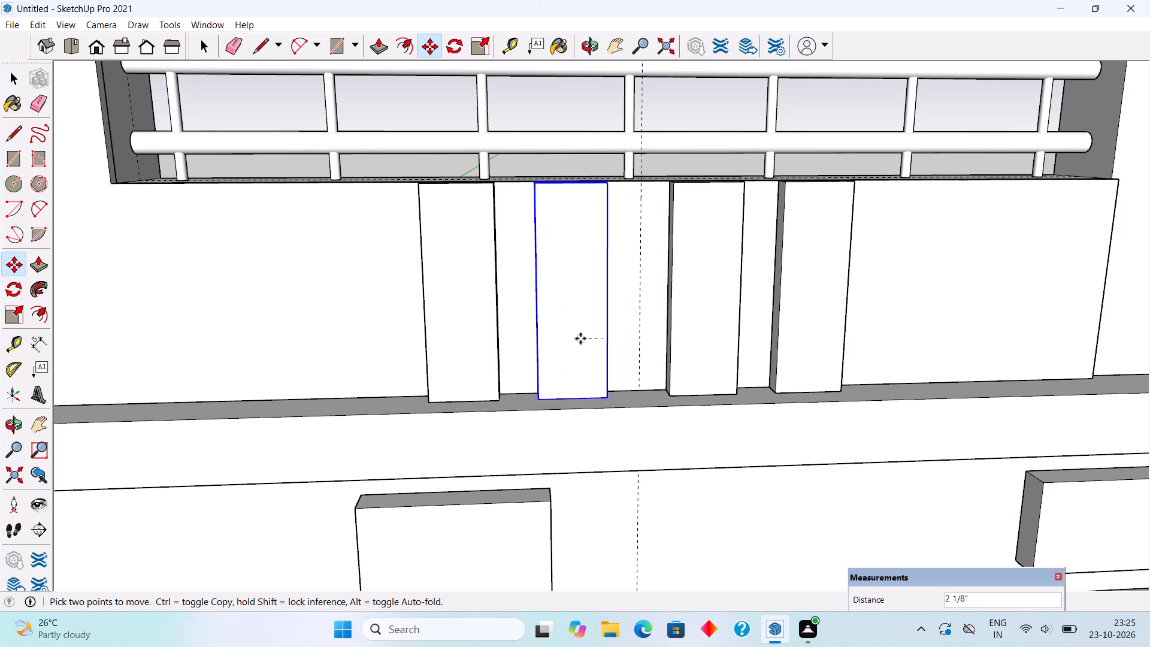
pyautogui.write('2"')
pyautogui.press('Return')
pyautogui.press('space')
pyautogui.scroll(-11, 574, 348)
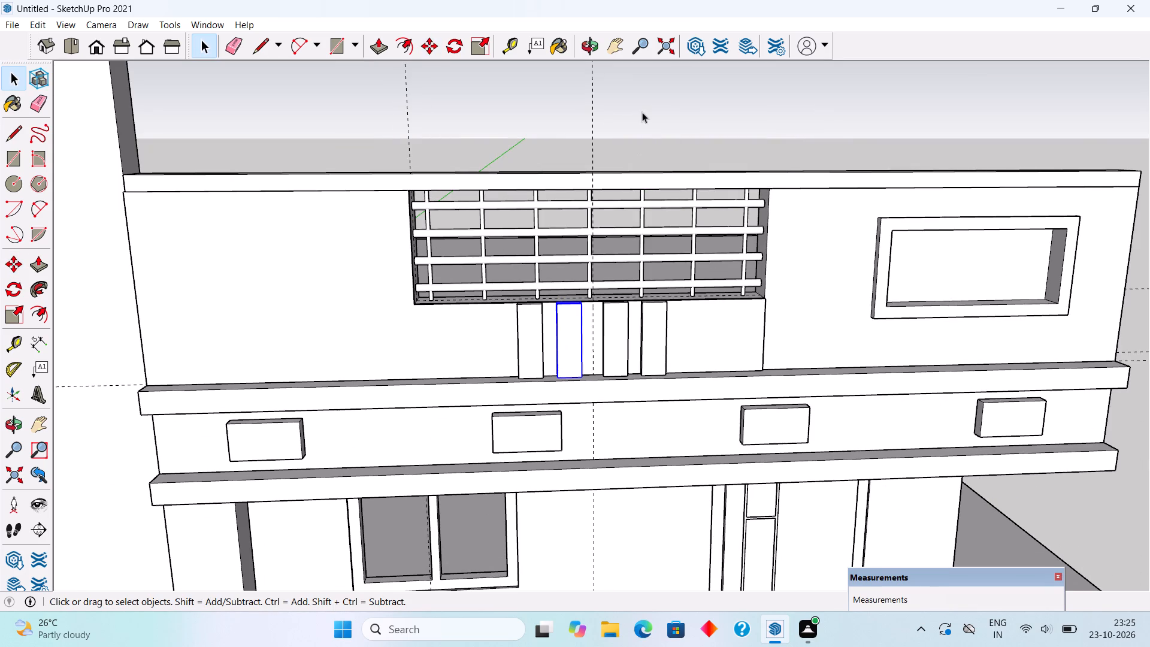
pyautogui.click(642, 112)
# Move the leftmost strip another 2" to the left along the parapet face.
pyautogui.scroll(5, 564, 348)
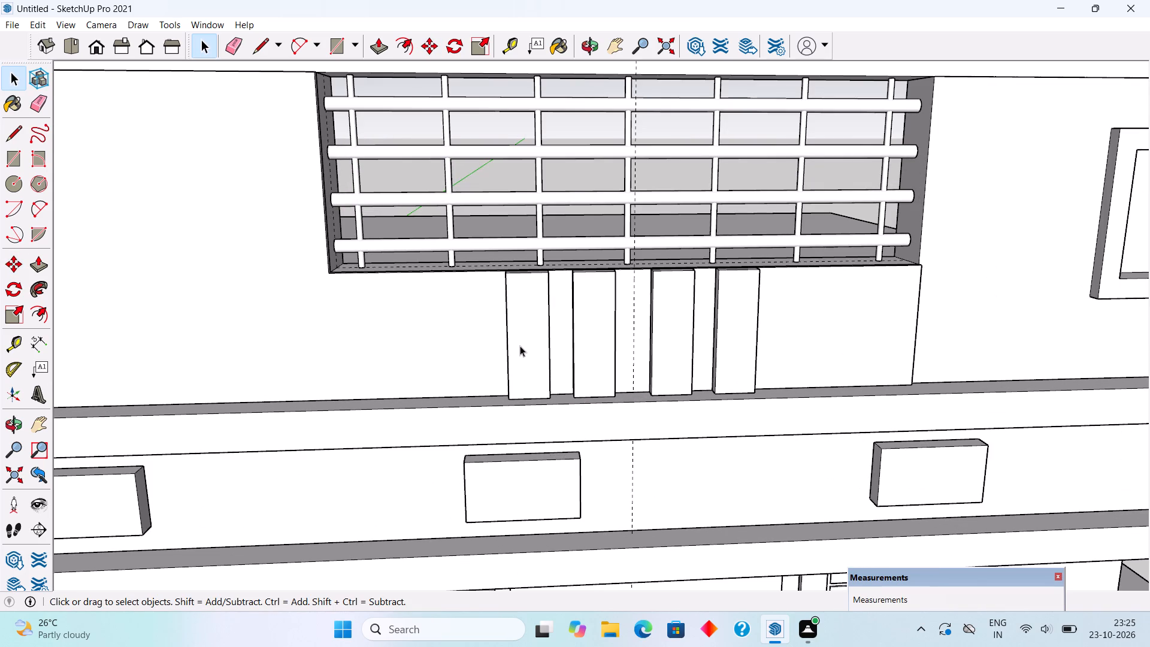
pyautogui.click(520, 345)
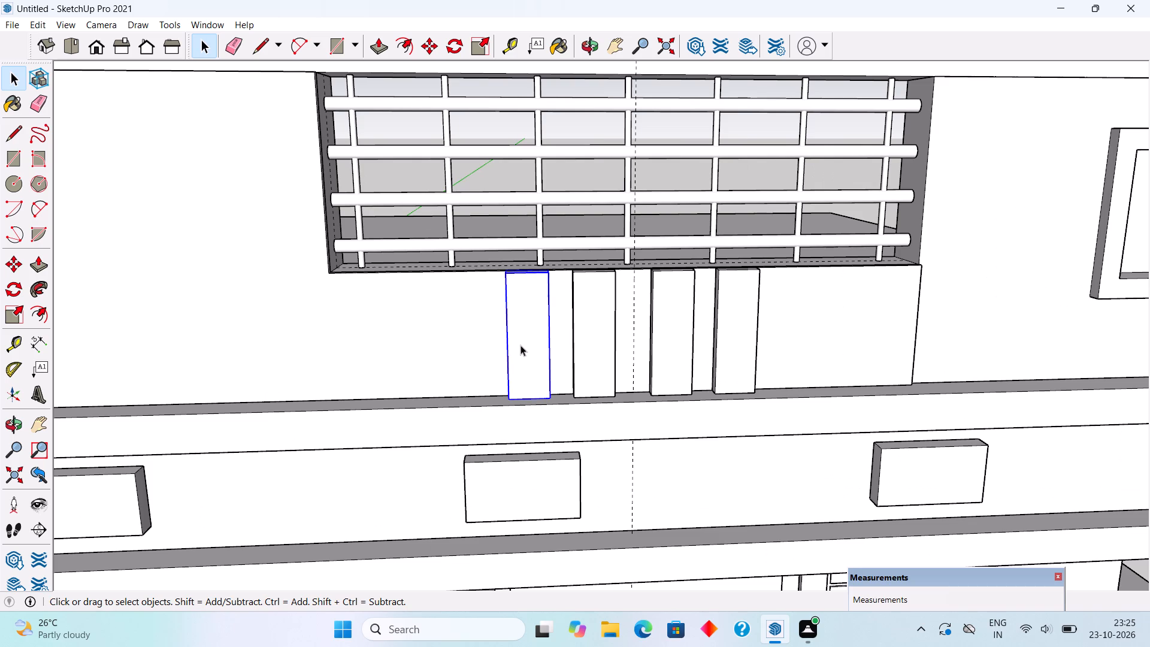
pyautogui.press('m')
pyautogui.click(520, 345)
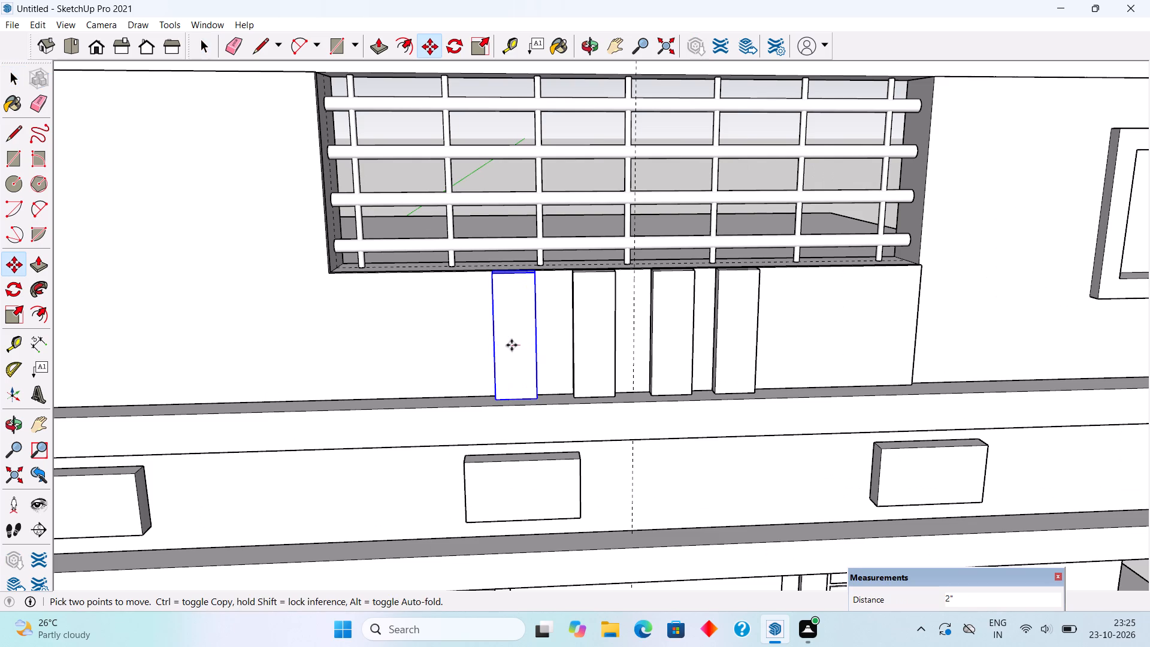
pyautogui.write('2"')
pyautogui.press('Return')
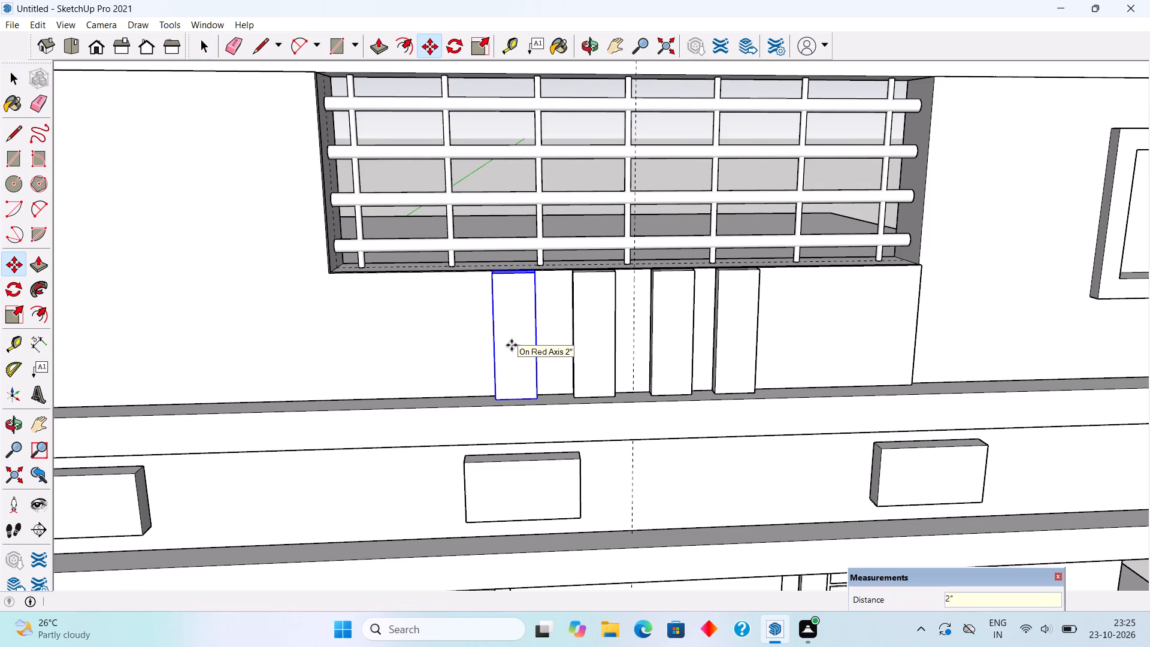
# Move the rightmost strip another 2" to the right along the parapet face and clear the selection.
pyautogui.press('space')
pyautogui.click(720, 346)
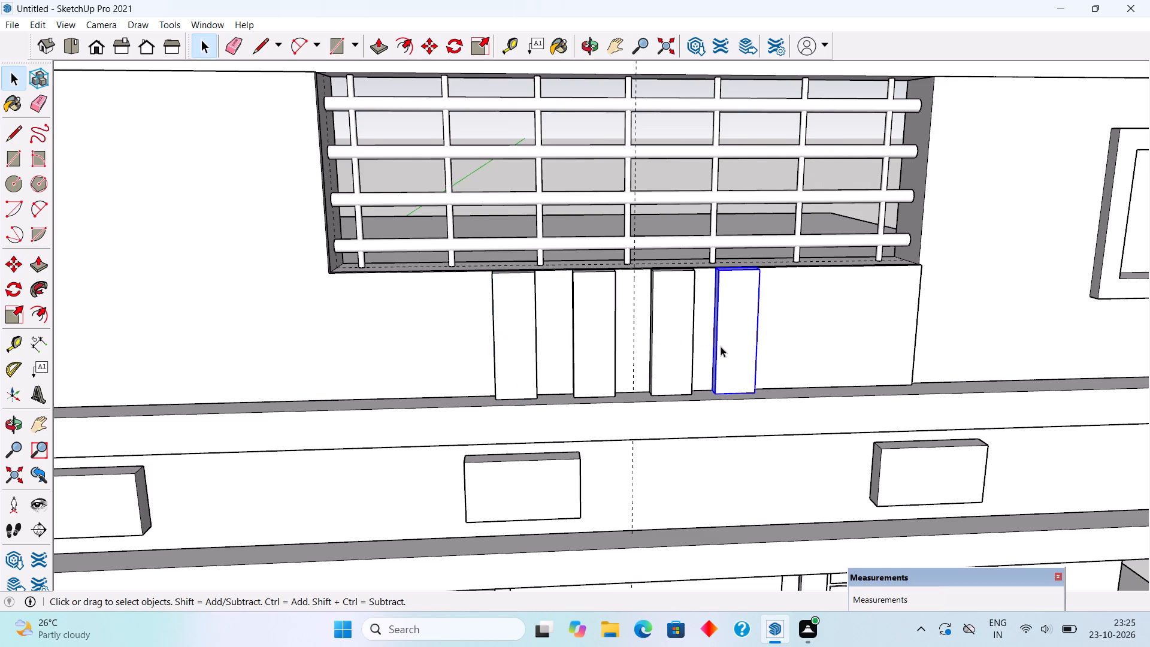
pyautogui.press('m')
pyautogui.click(721, 346)
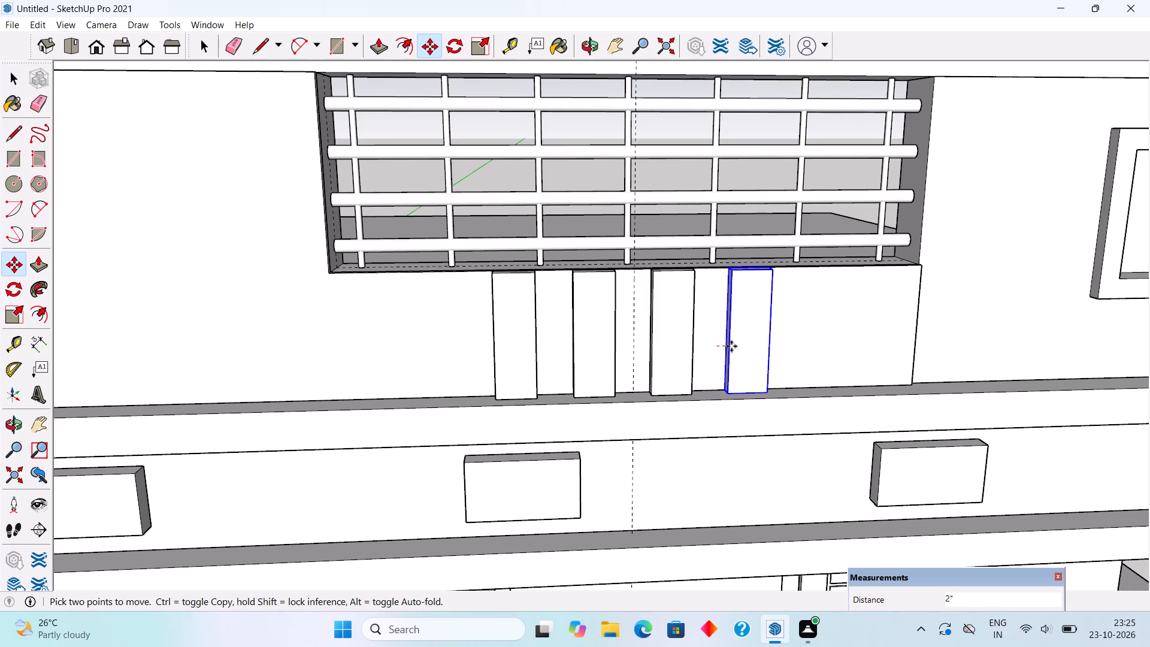
pyautogui.write('2"')
pyautogui.press('Return')
pyautogui.press('space')
pyautogui.scroll(-5, 712, 346)
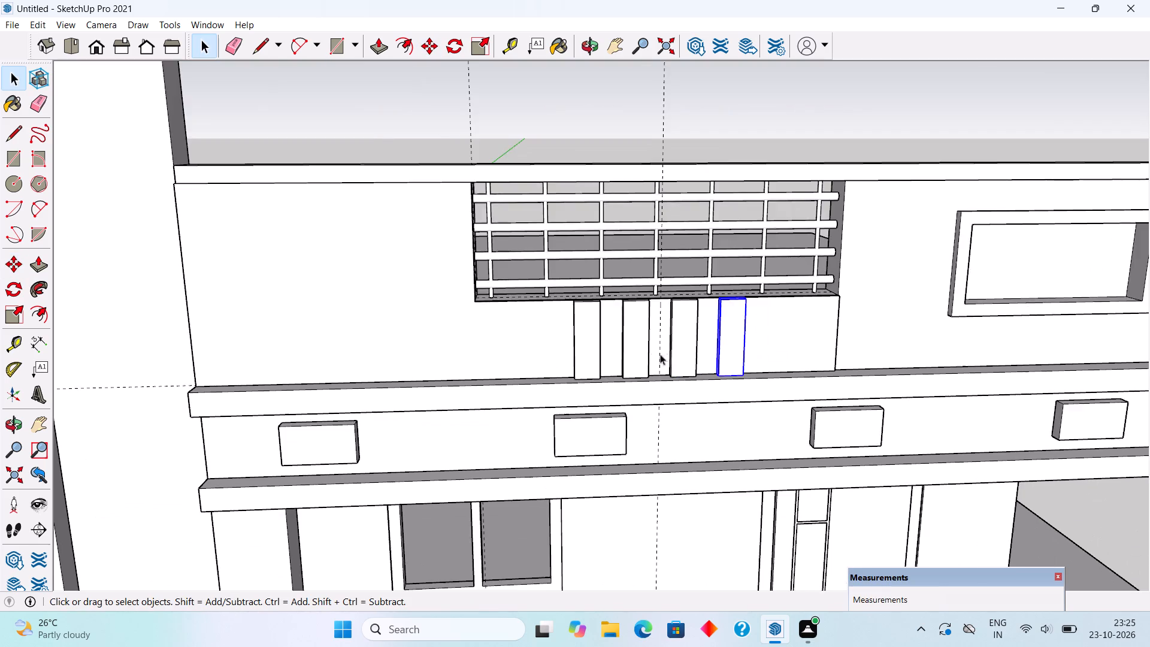
pyautogui.scroll(-4, 635, 349)
pyautogui.click(694, 184)
# Examine the spacing of the four strips and the overall front elevation from several angles and distances.
pyautogui.moveTo(710, 312); pyautogui.dragTo(668, 198, button='middle')
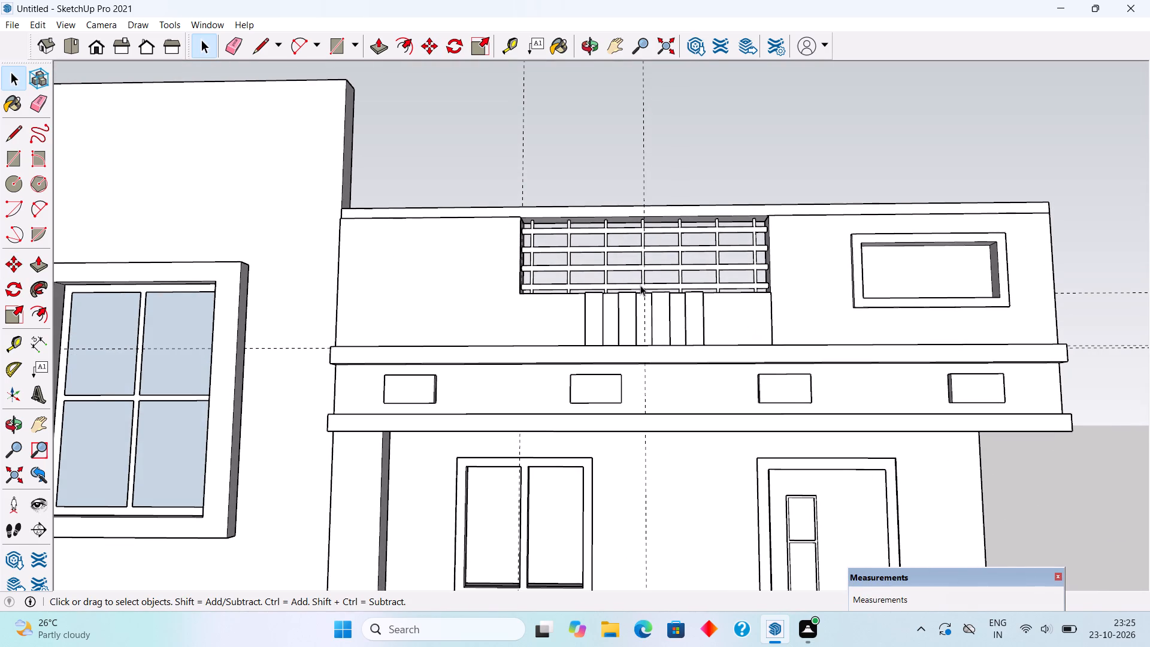
pyautogui.scroll(1, 640, 285)
pyautogui.moveTo(638, 347); pyautogui.dragTo(638, 392, button='middle')
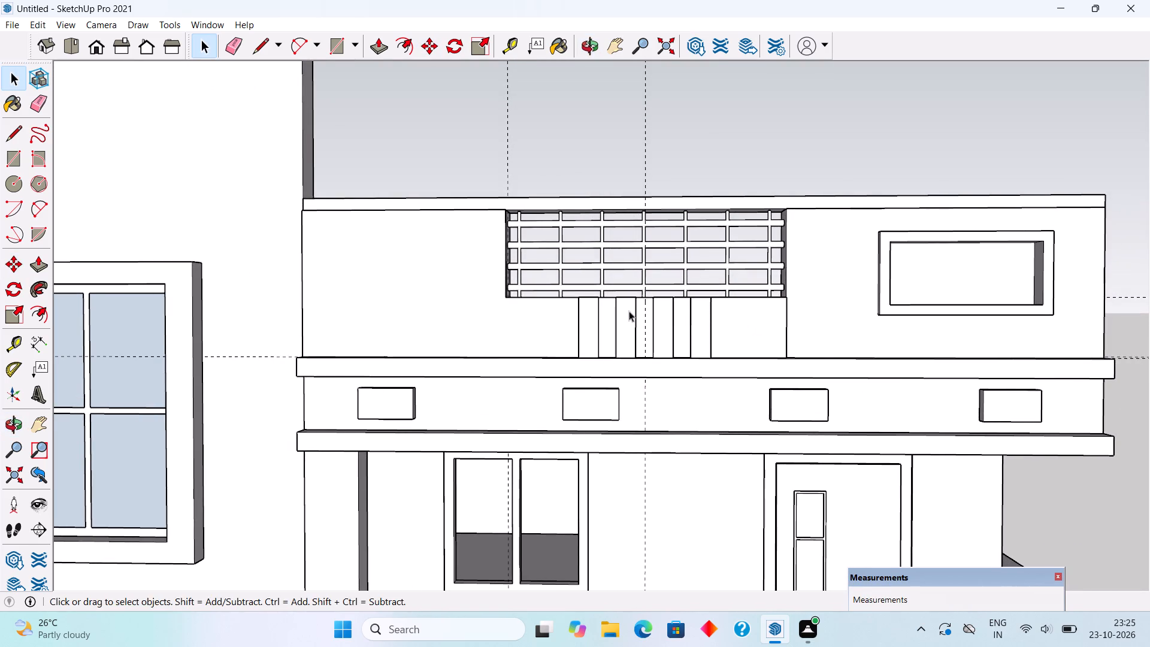
pyautogui.moveTo(628, 324); pyautogui.dragTo(630, 430, button='middle')
pyautogui.scroll(-3, 612, 240)
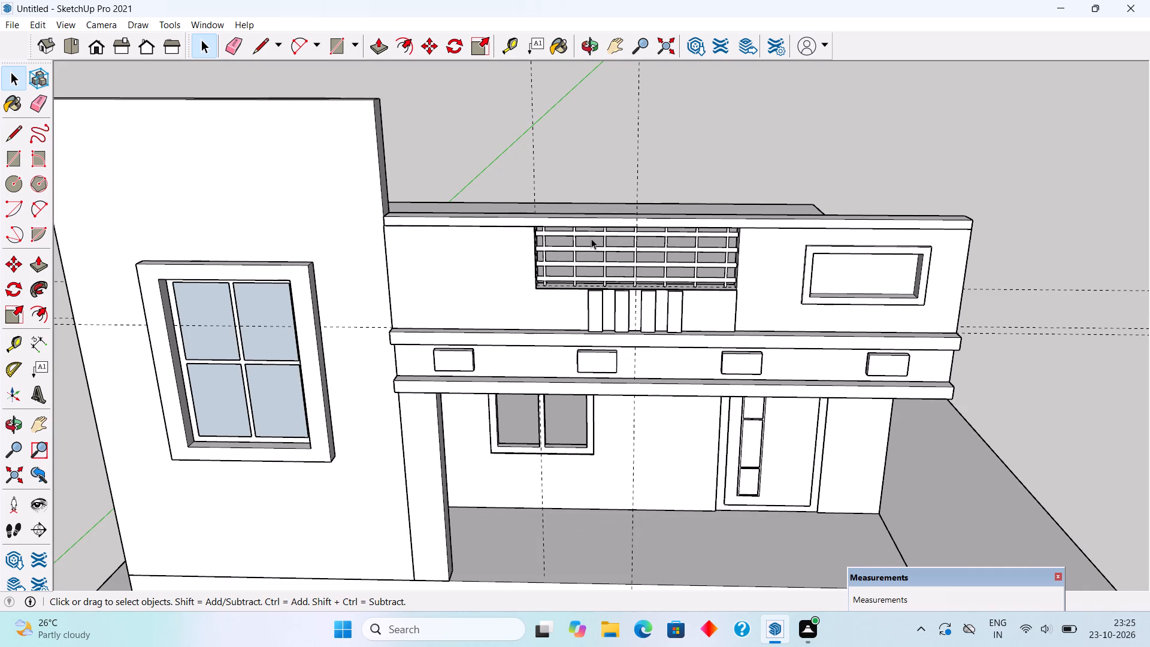
pyautogui.scroll(-9, 591, 261)
pyautogui.scroll(3, 592, 307)
pyautogui.moveTo(590, 300); pyautogui.dragTo(590, 292, button='middle')
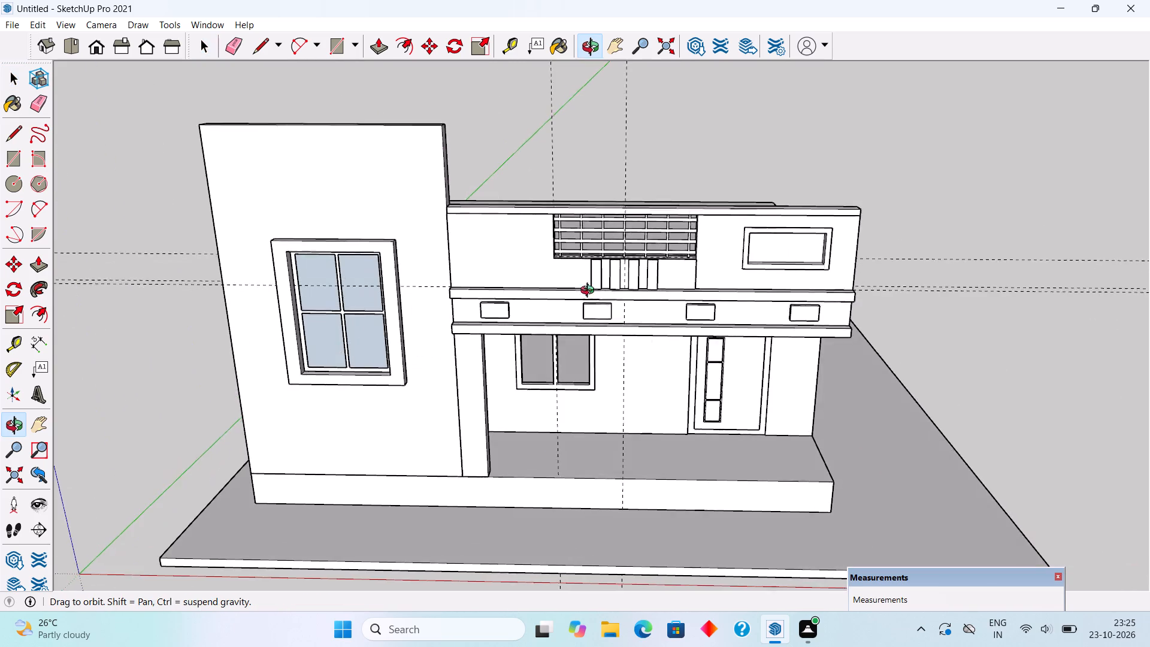
pyautogui.moveTo(590, 292); pyautogui.dragTo(595, 234, button='middle')
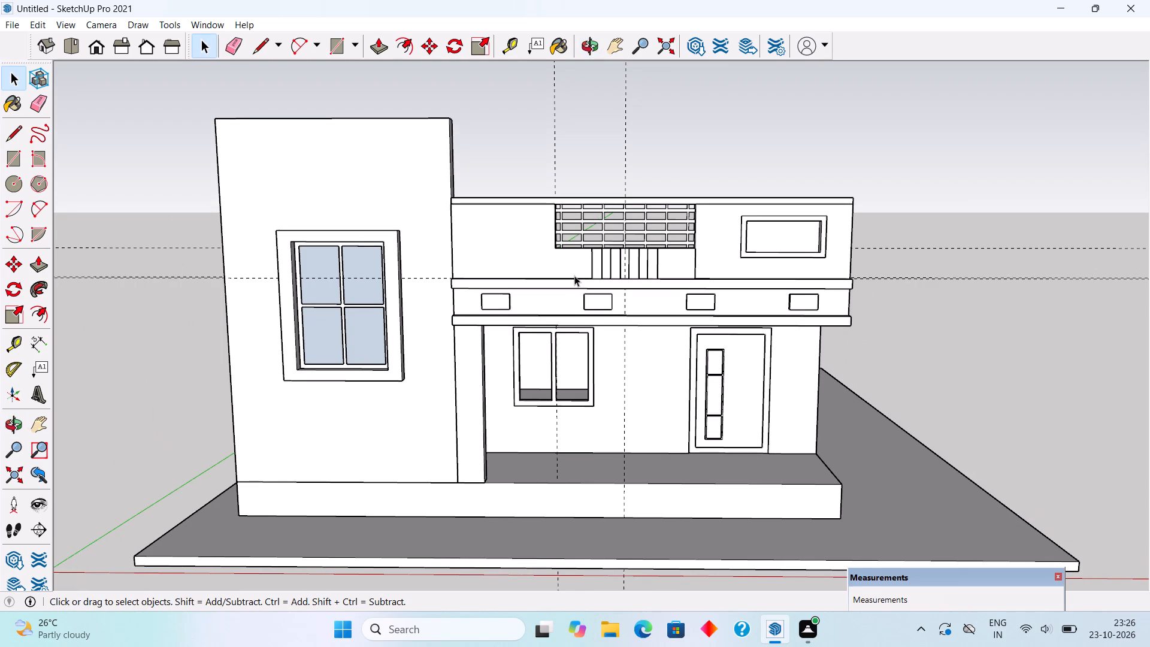
# Draw a glass pane rectangle of 2' 1/2" by 4' 4" filling the left opening of the two-pane window beside the door.
pyautogui.scroll(6, 356, 295)
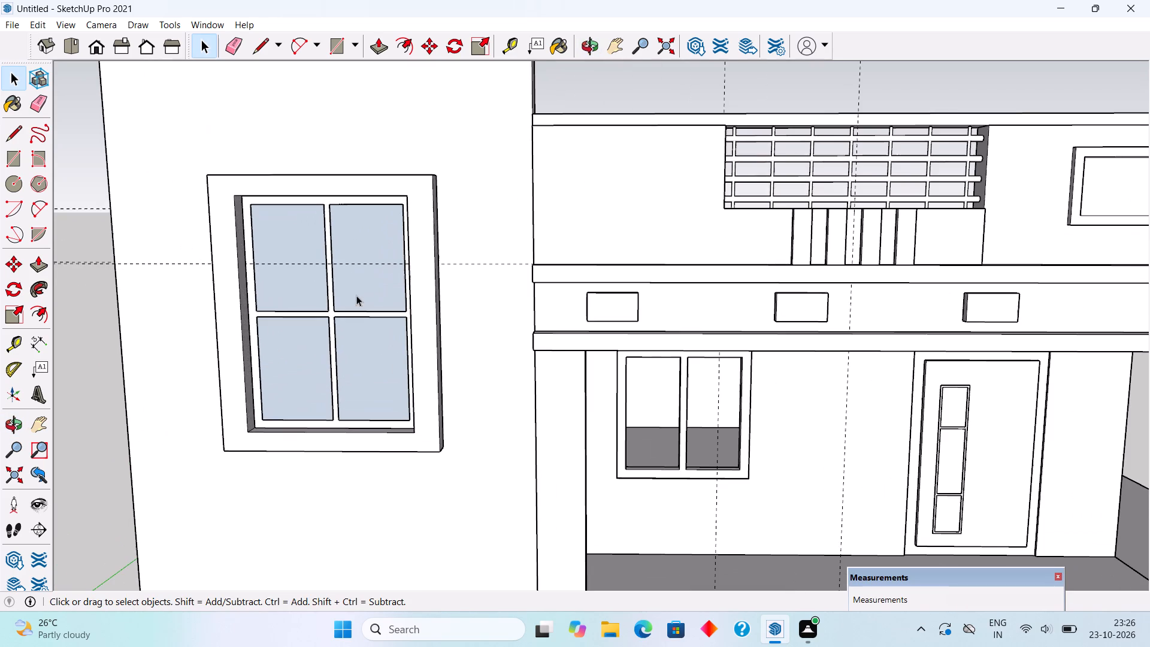
pyautogui.scroll(5, 638, 336)
pyautogui.scroll(1, 668, 449)
pyautogui.moveTo(668, 436); pyautogui.dragTo(665, 393, button='middle')
pyautogui.press('r')
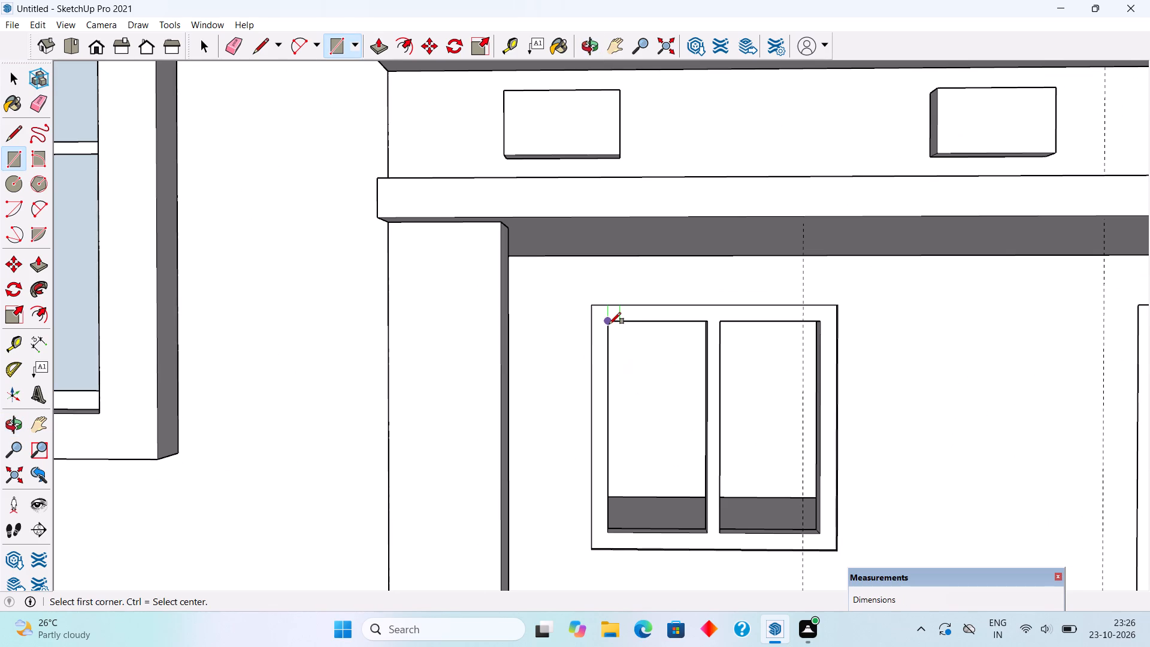
pyautogui.click(609, 324)
pyautogui.click(709, 529)
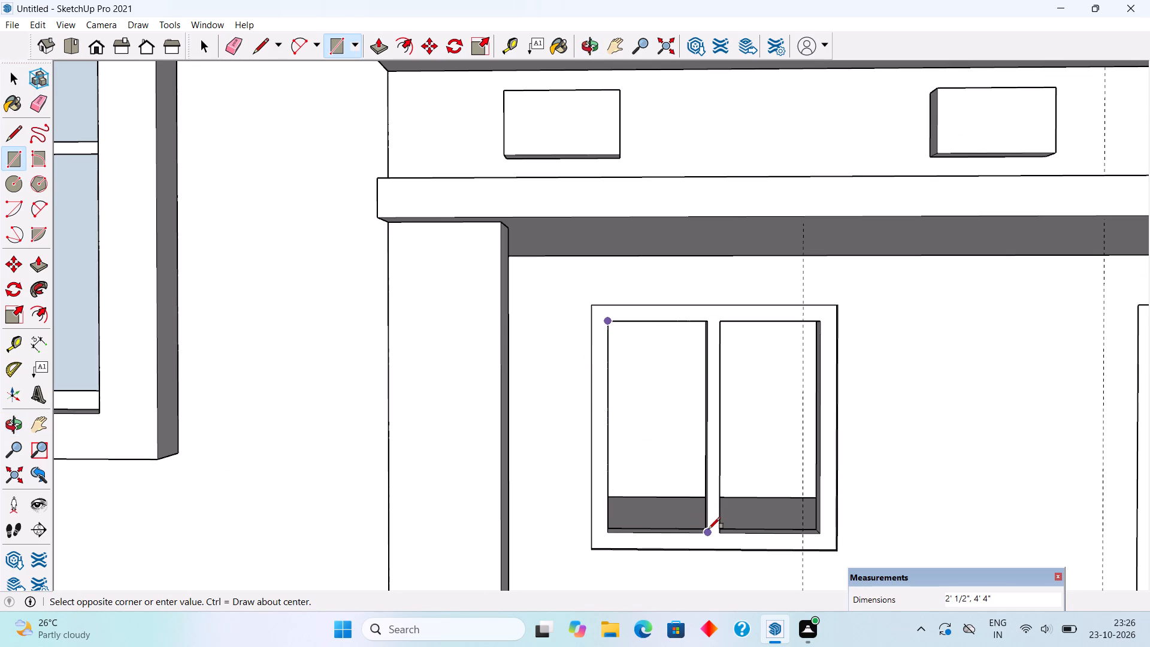
# Draw a matching glass pane rectangle corner to corner across the right opening of the two-pane window.
pyautogui.click(714, 323)
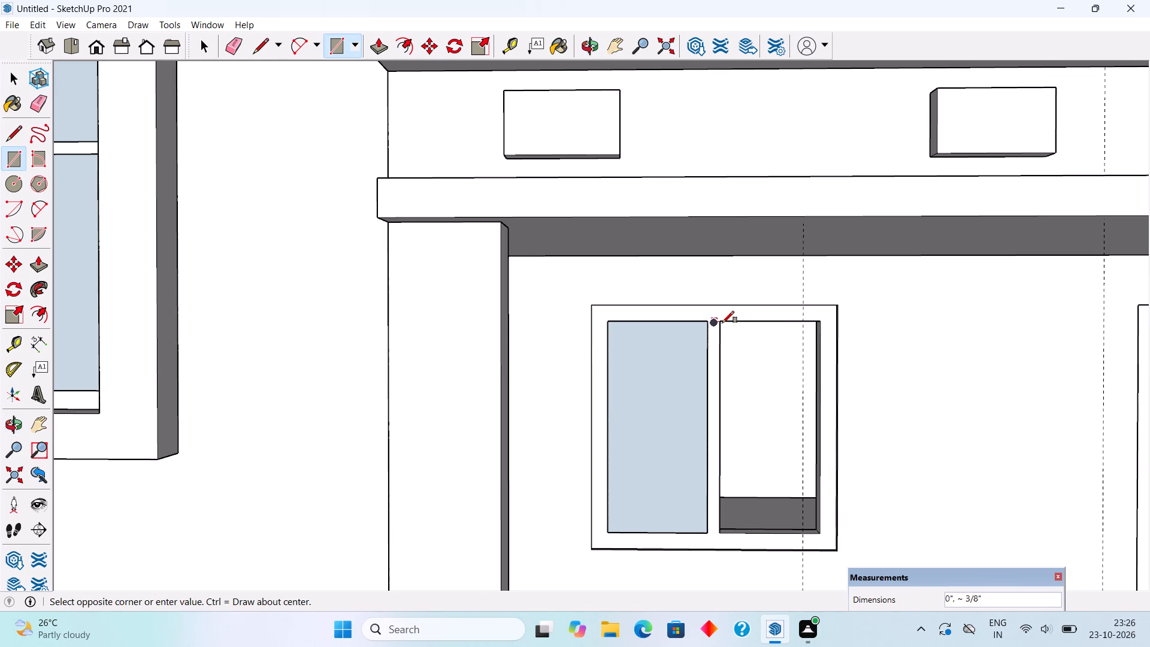
pyautogui.press('r')
pyautogui.click(726, 318)
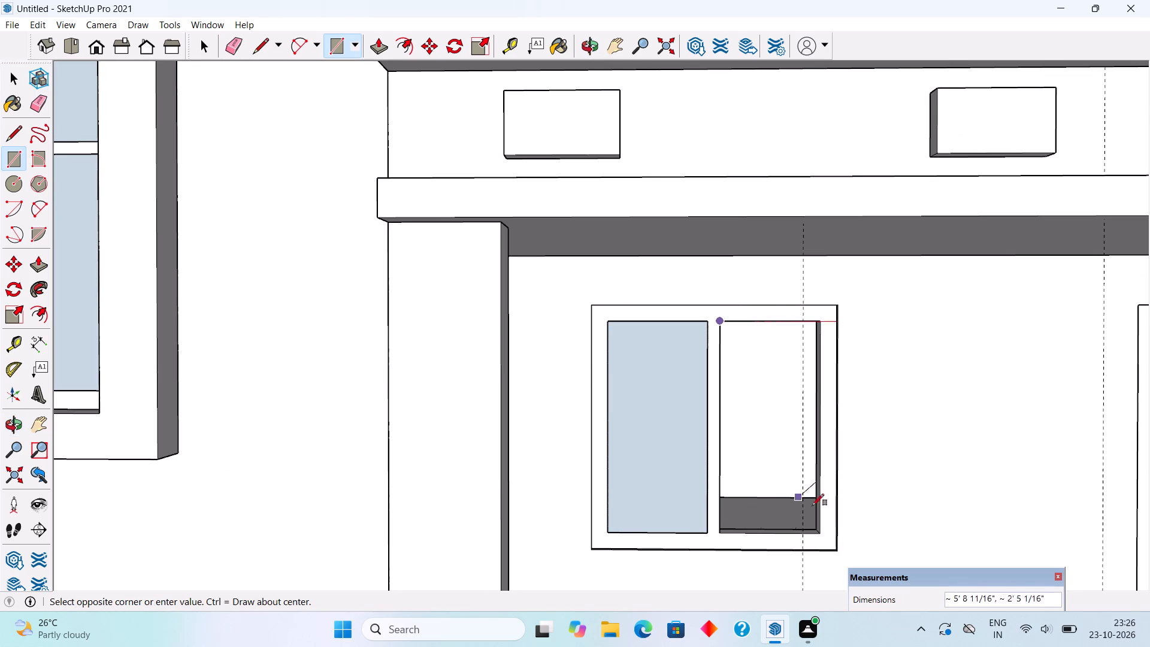
pyautogui.click(820, 534)
# Make each of the two glass panes in the two-pane window its own group and clear the selection.
pyautogui.press('space')
pyautogui.tripleClick(798, 497)
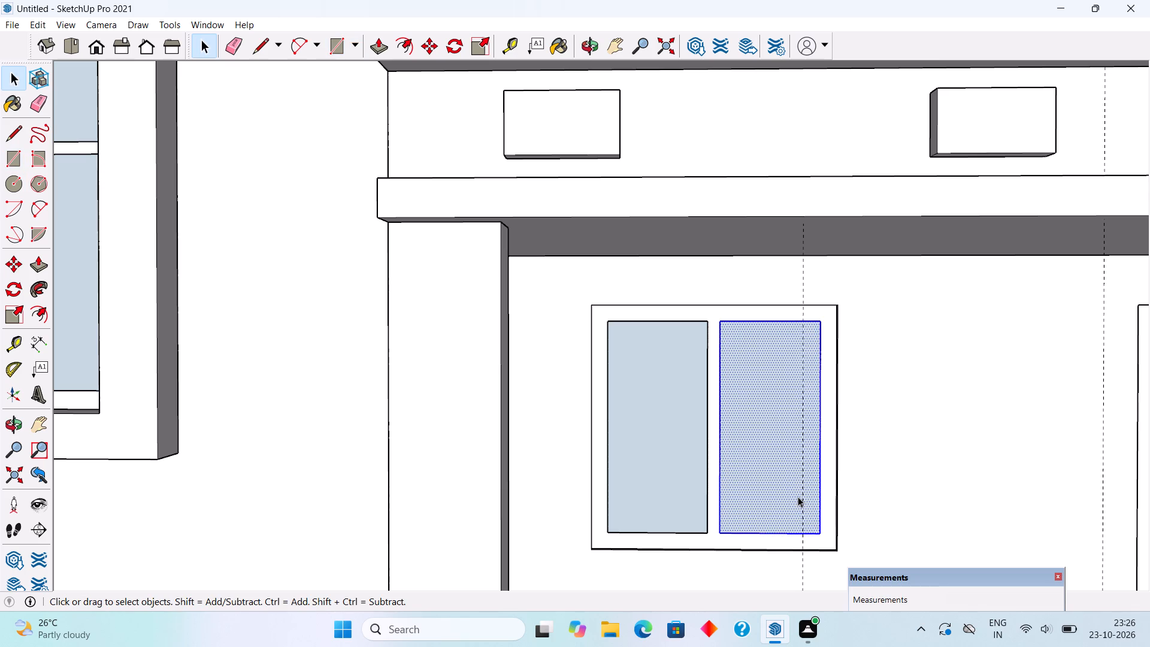
pyautogui.rightClick(798, 497)
pyautogui.click(849, 412)
pyautogui.tripleClick(681, 434)
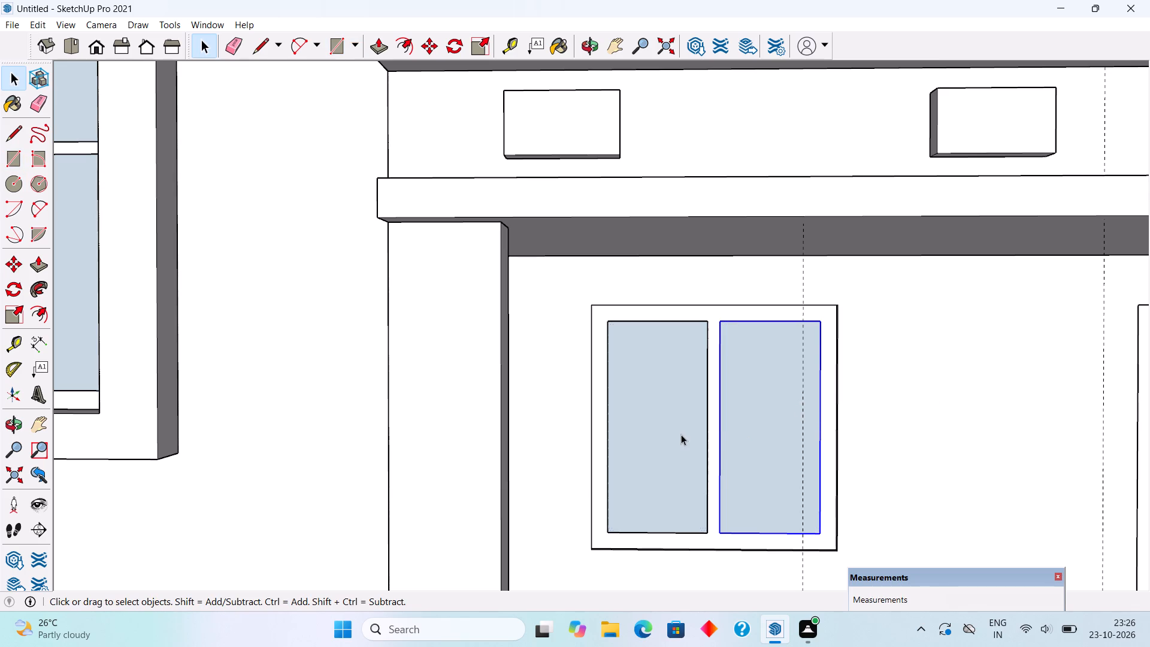
pyautogui.rightClick(681, 434)
pyautogui.click(742, 347)
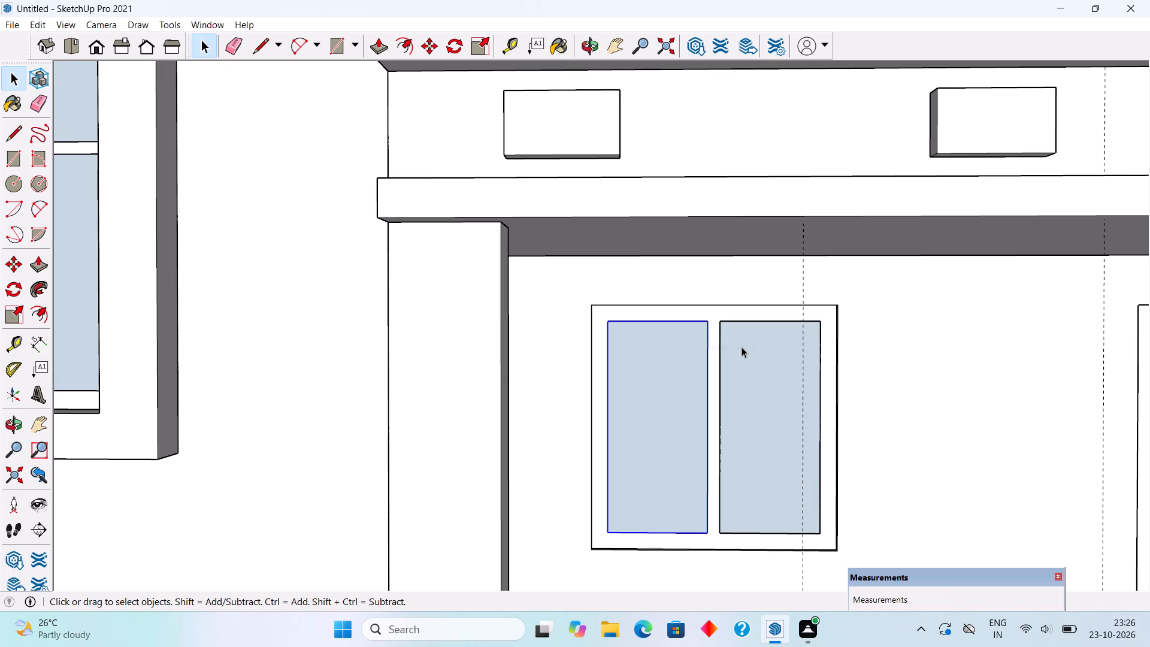
pyautogui.scroll(-11, 746, 350)
pyautogui.scroll(-10, 659, 277)
pyautogui.click(650, 96)
# Examine the front door and its narrow three-panel inset up close, and the whole house from several angles.
pyautogui.moveTo(678, 217); pyautogui.dragTo(686, 292, button='middle')
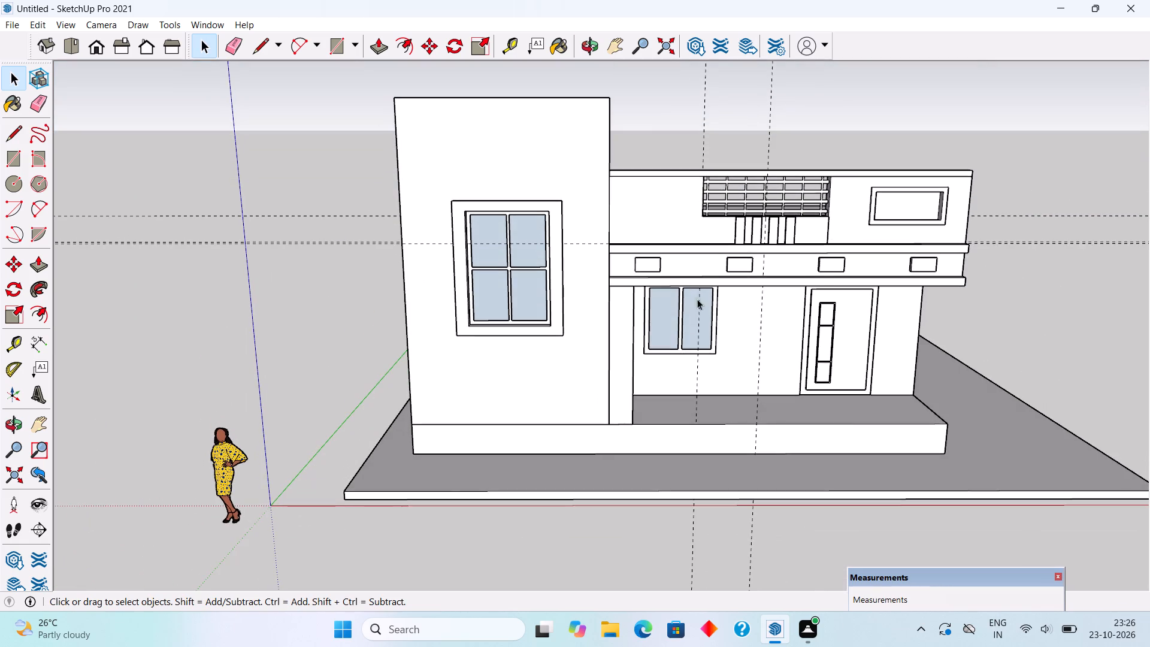
pyautogui.scroll(12, 891, 358)
pyautogui.scroll(4, 756, 281)
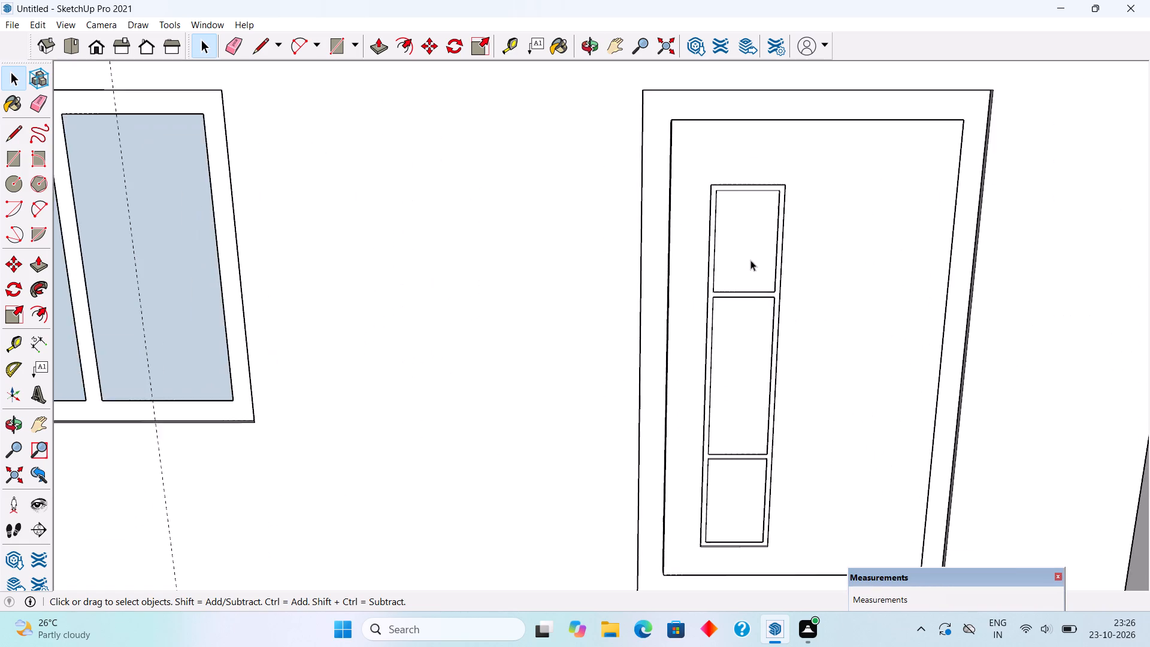
pyautogui.scroll(3, 750, 260)
pyautogui.click(750, 259)
pyautogui.scroll(3, 715, 171)
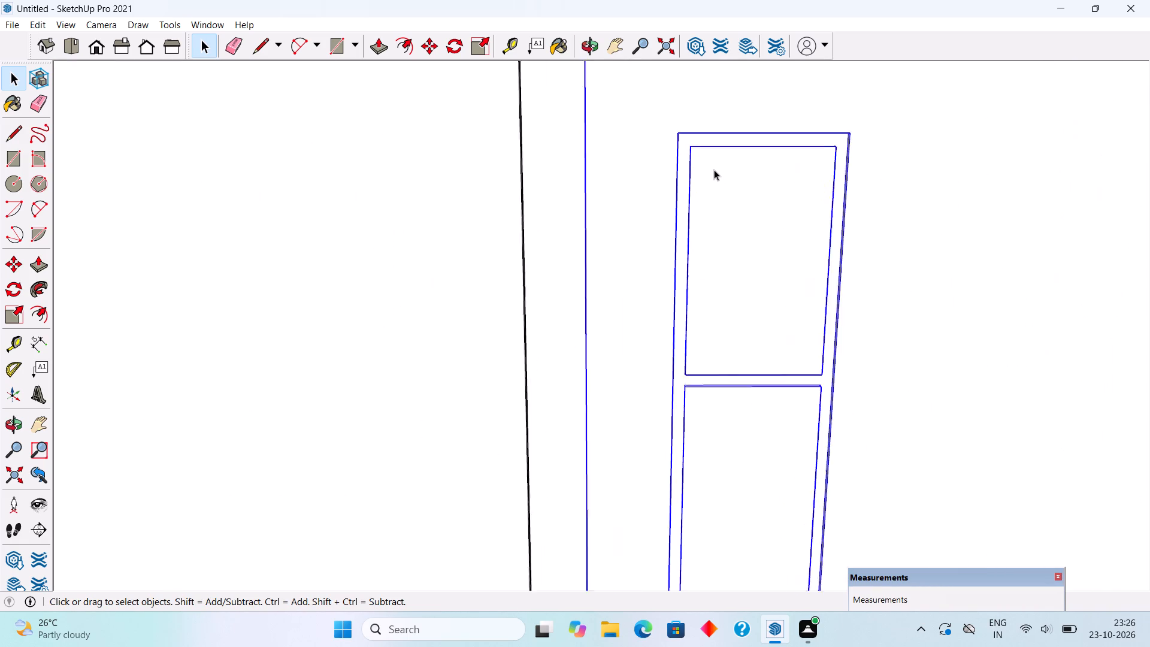
pyautogui.scroll(2, 714, 170)
pyautogui.tripleClick(714, 171)
pyautogui.moveTo(748, 250); pyautogui.dragTo(794, 318, button='middle')
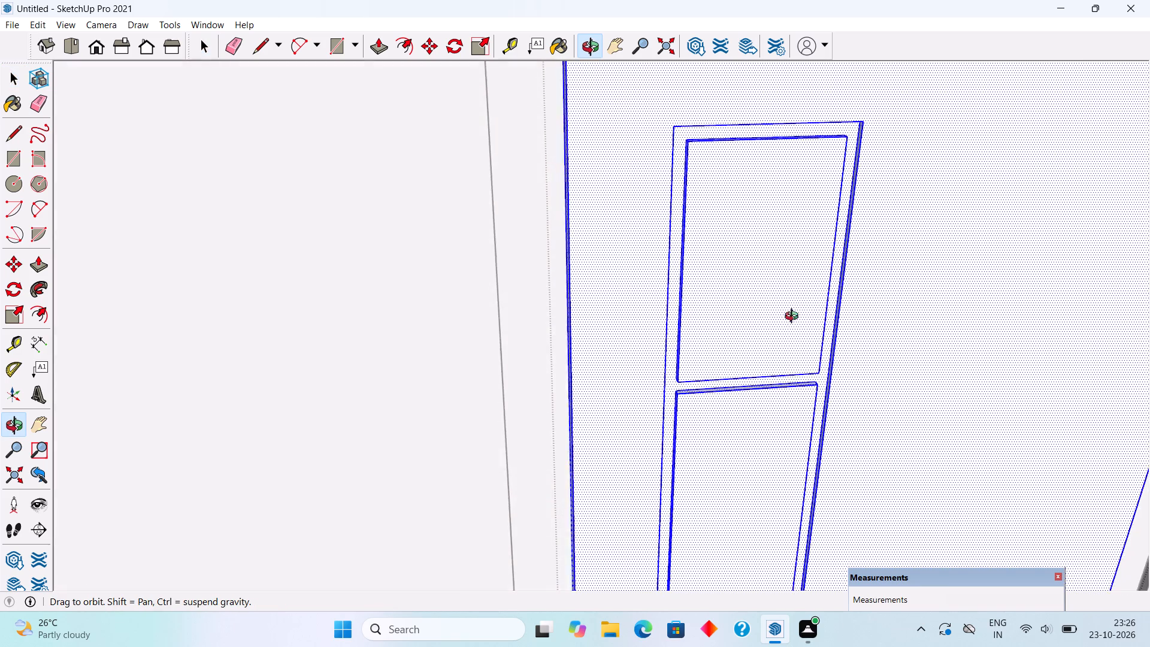
pyautogui.moveTo(794, 318); pyautogui.dragTo(749, 285, button='middle')
pyautogui.scroll(-15, 750, 285)
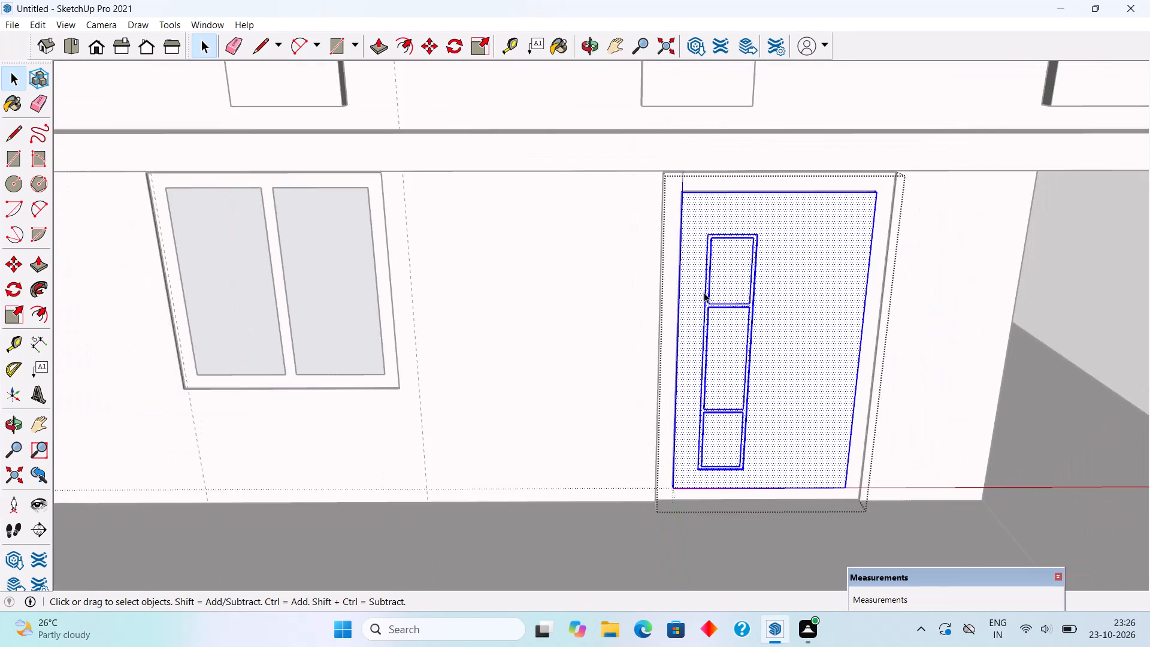
pyautogui.scroll(-3, 704, 292)
pyautogui.click(1024, 319)
pyautogui.scroll(-2, 667, 364)
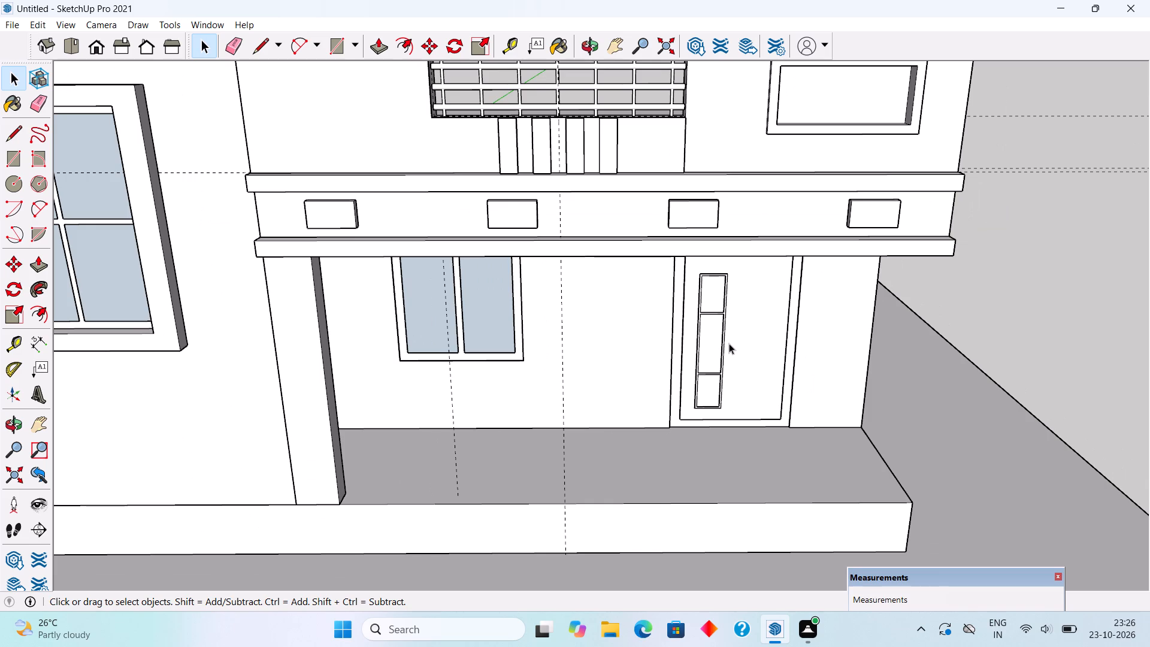
pyautogui.moveTo(729, 343); pyautogui.dragTo(519, 368, button='middle')
pyautogui.scroll(-8, 522, 368)
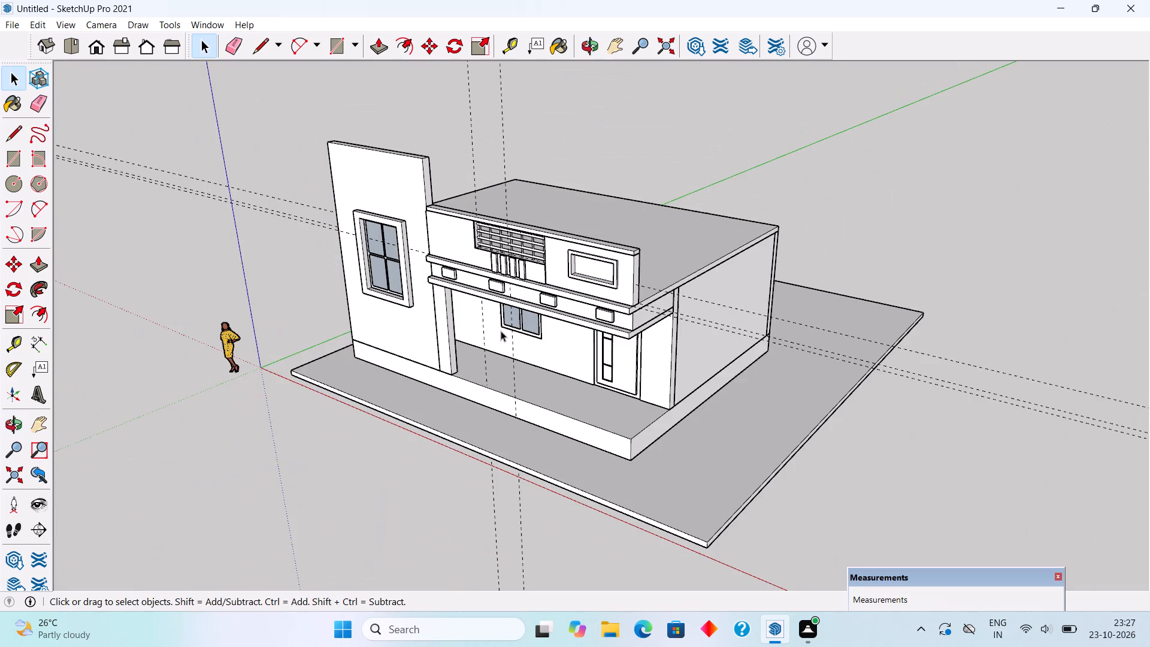
pyautogui.moveTo(500, 316); pyautogui.dragTo(712, 313, button='middle')
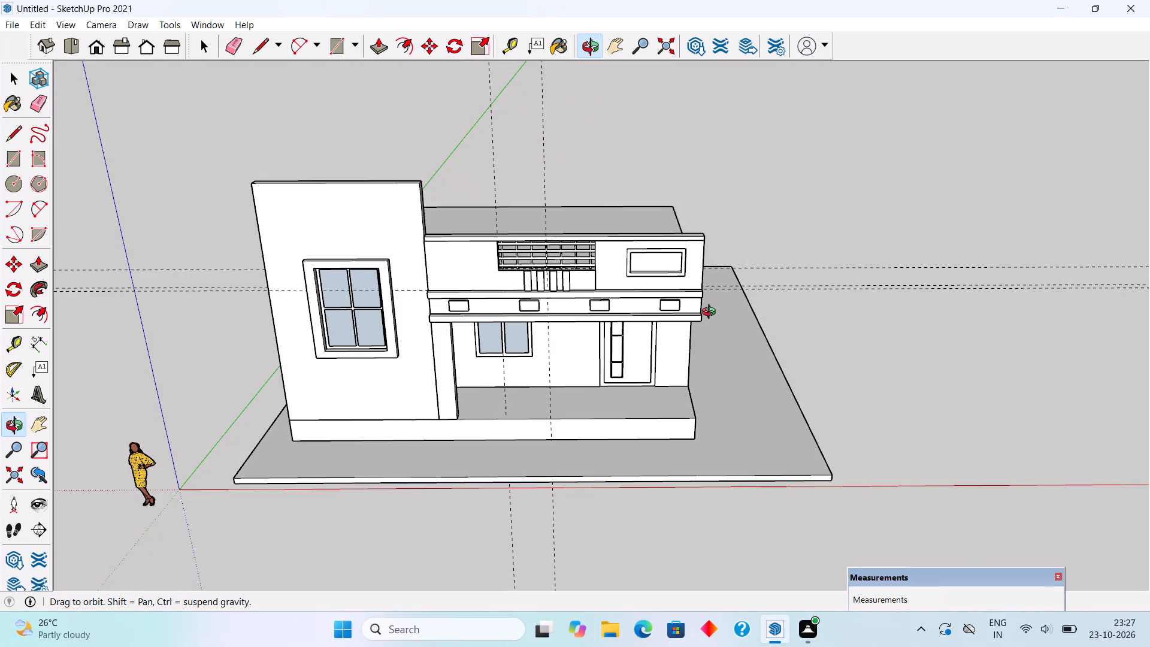
pyautogui.moveTo(712, 313); pyautogui.dragTo(718, 378, button='middle')
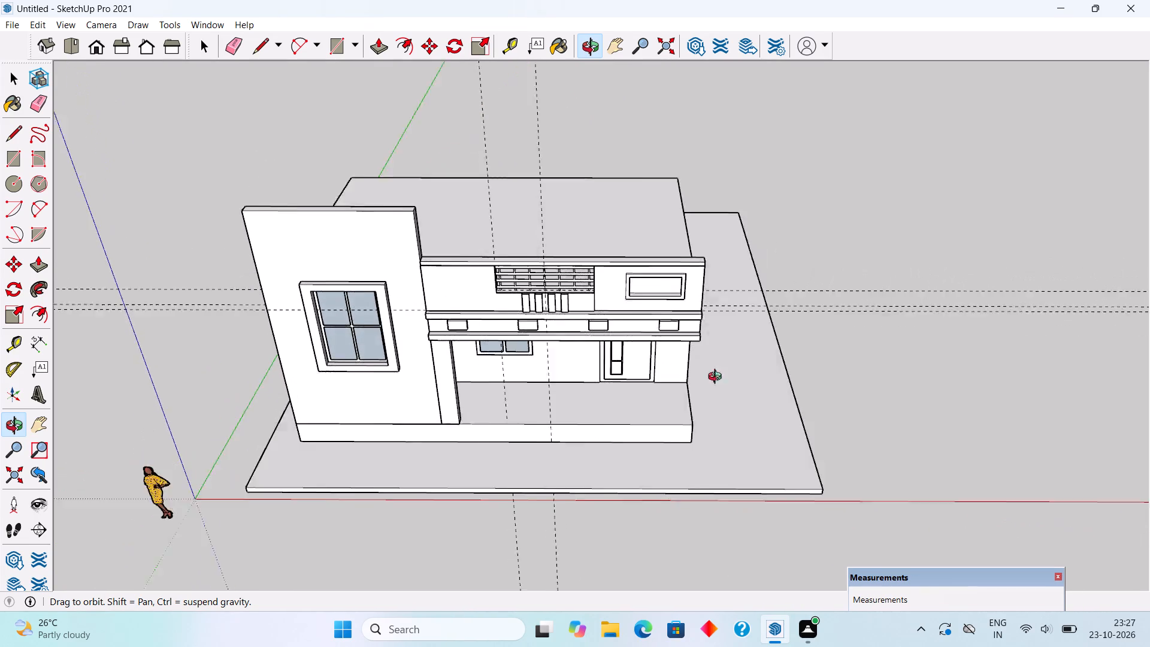
pyautogui.moveTo(718, 378); pyautogui.dragTo(803, 298, button='middle')
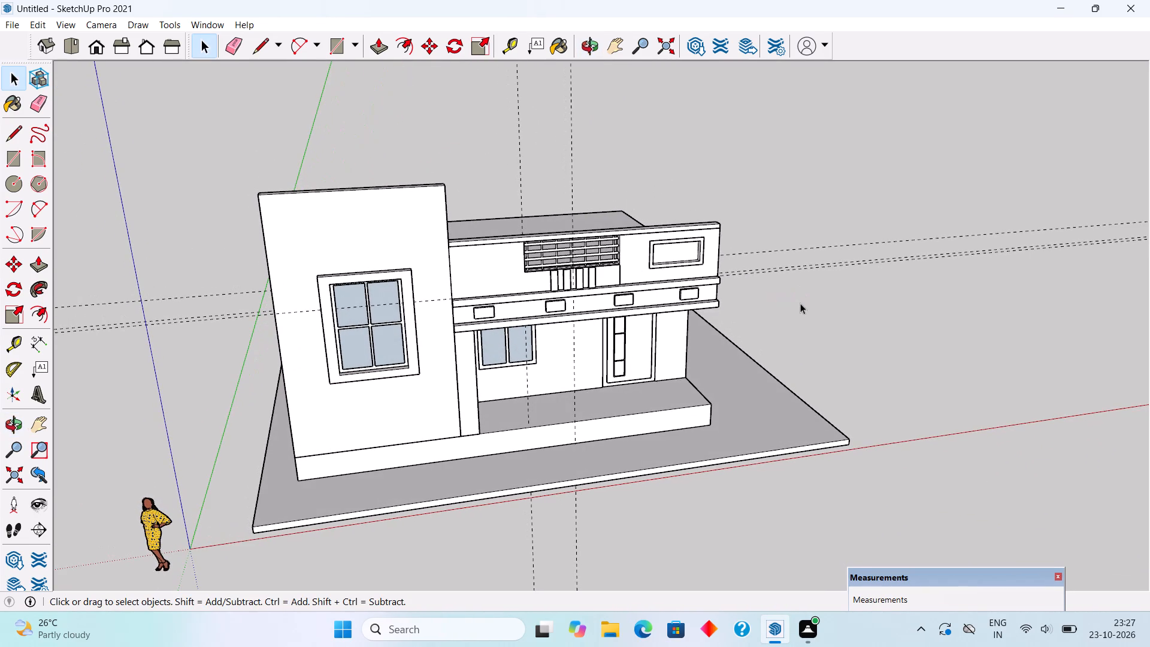
# Place guides on the tall window wall: a vertical one 8" in from its right edge and a horizontal one about 2' 7" below its top.
pyautogui.scroll(6, 459, 228)
pyautogui.moveTo(446, 237); pyautogui.dragTo(456, 219, button='middle')
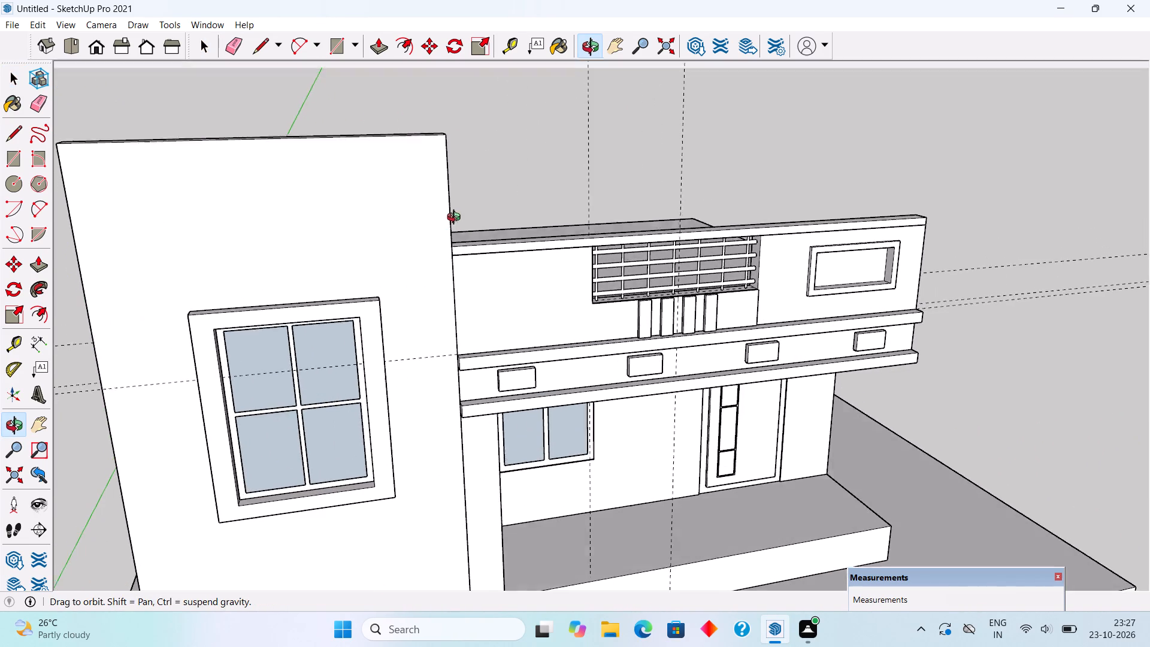
pyautogui.moveTo(456, 219); pyautogui.dragTo(468, 201, button='middle')
pyautogui.press('t')
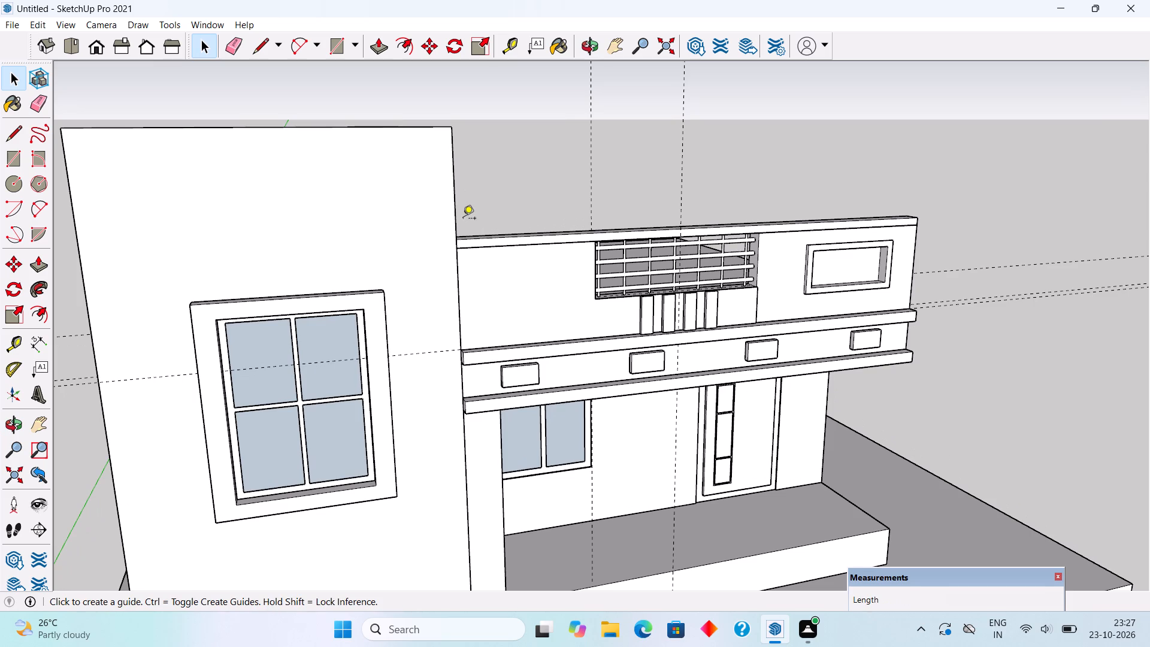
pyautogui.click(458, 207)
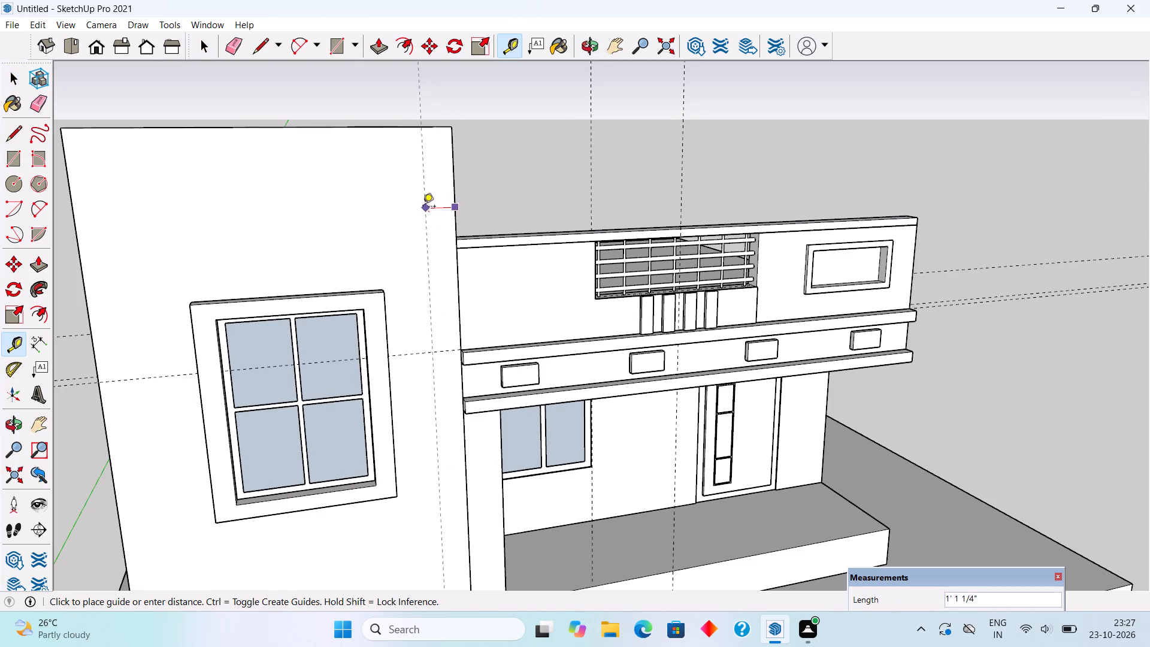
pyautogui.write('8"')
pyautogui.press('Return')
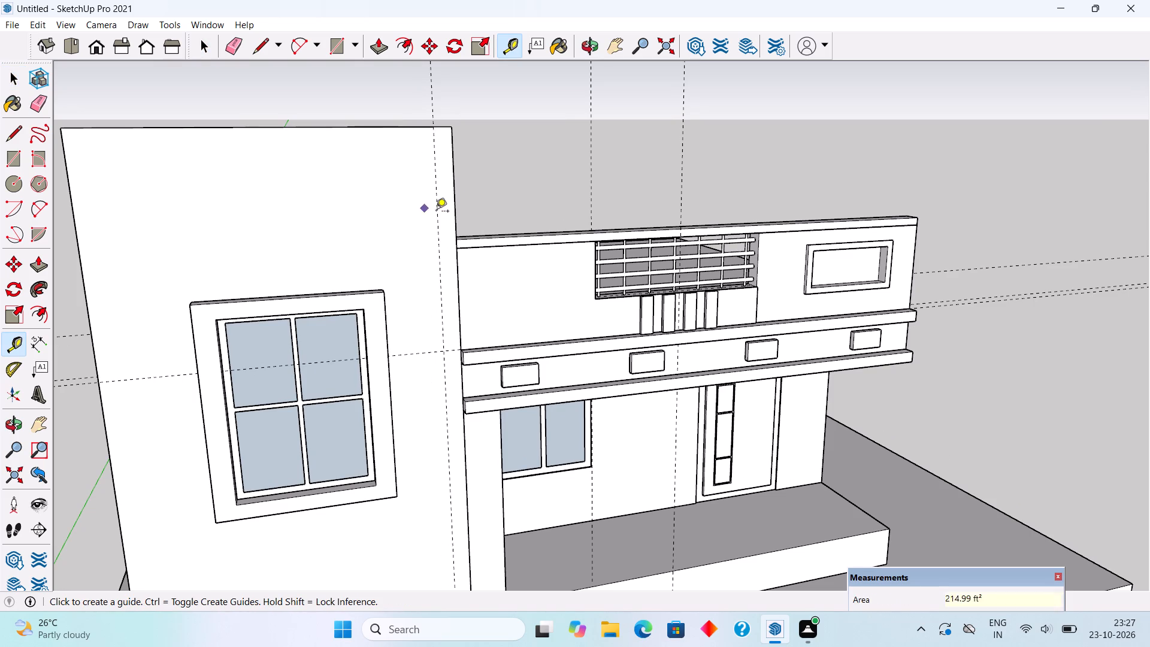
pyautogui.click(409, 129)
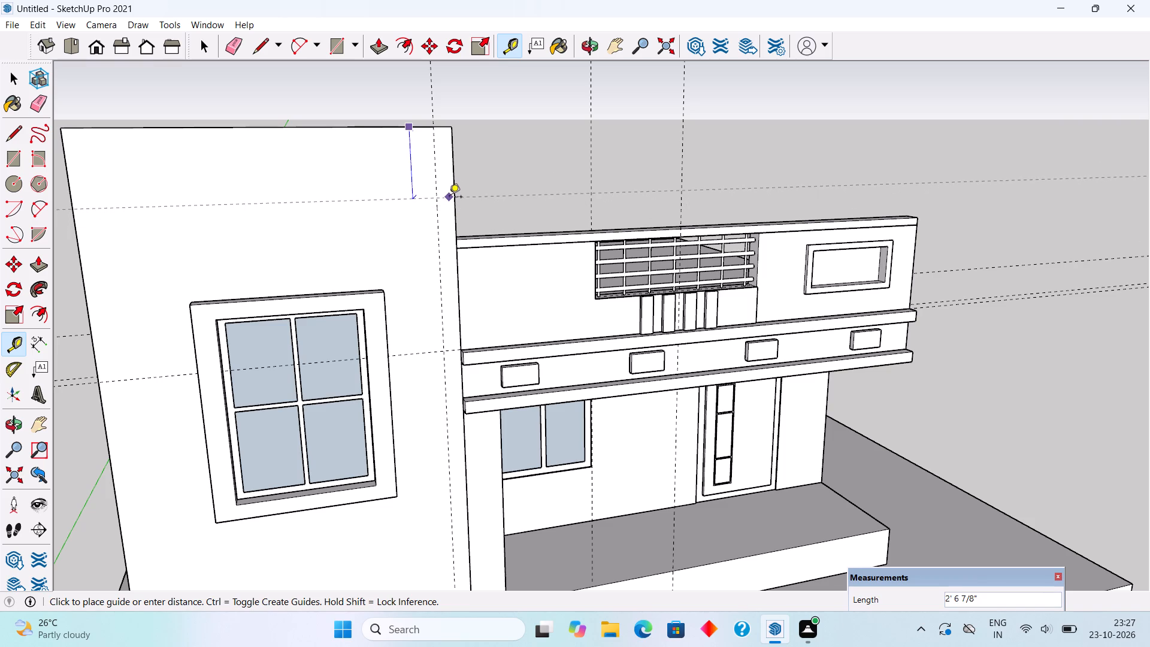
pyautogui.click(452, 199)
# Draw a strip rectangle 8" wide and about 17' 4 1/2" tall from the guide intersection to the wall's base corner.
pyautogui.press('r')
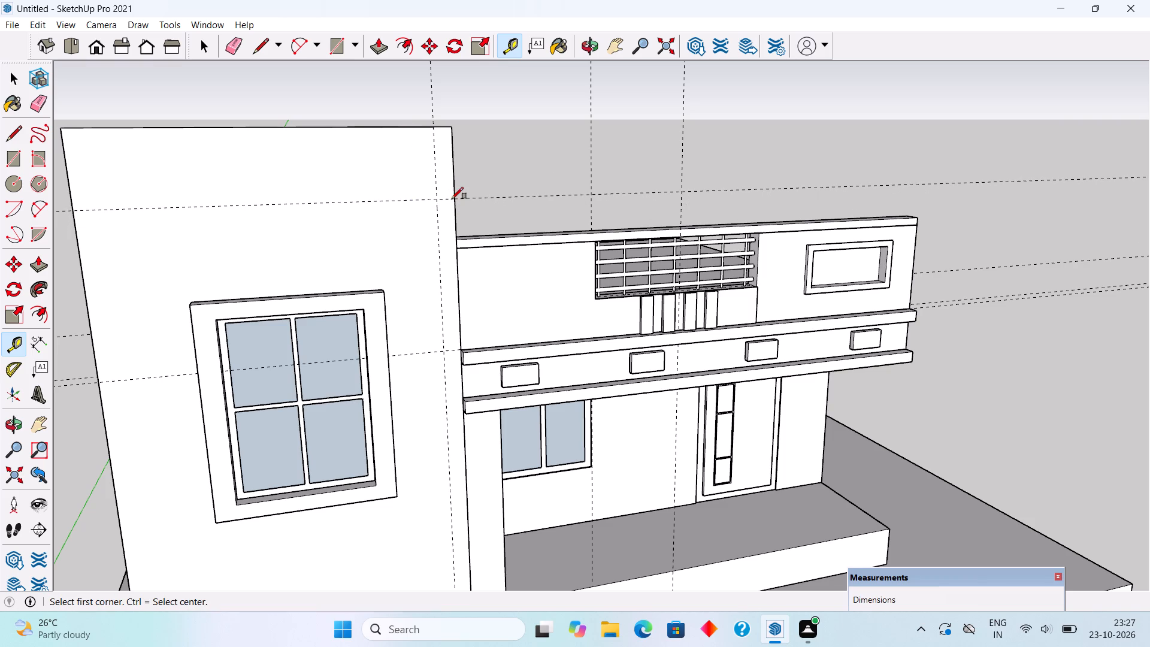
pyautogui.click(437, 201)
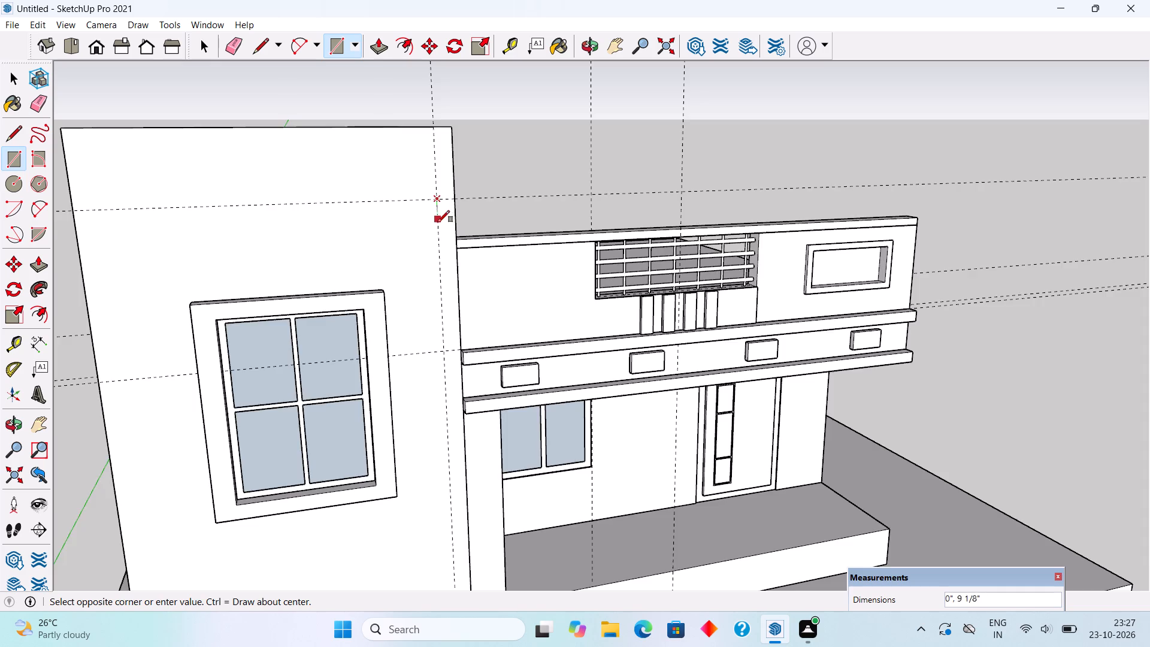
pyautogui.scroll(-7, 440, 231)
pyautogui.scroll(4, 458, 439)
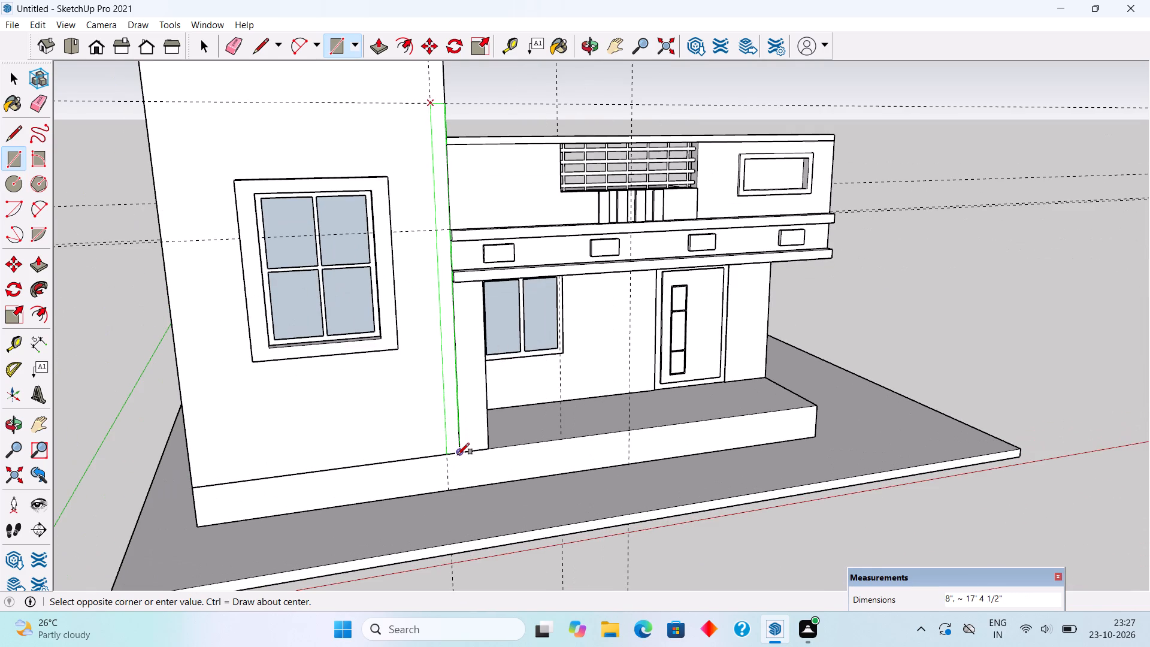
pyautogui.click(458, 455)
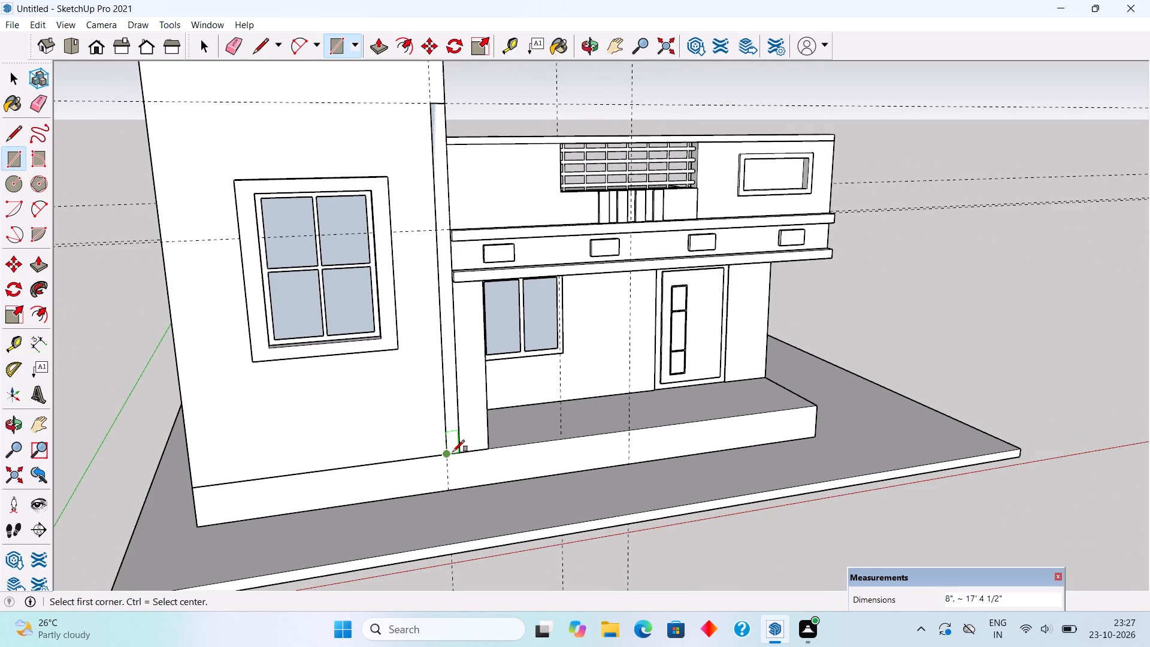
pyautogui.scroll(-4, 453, 452)
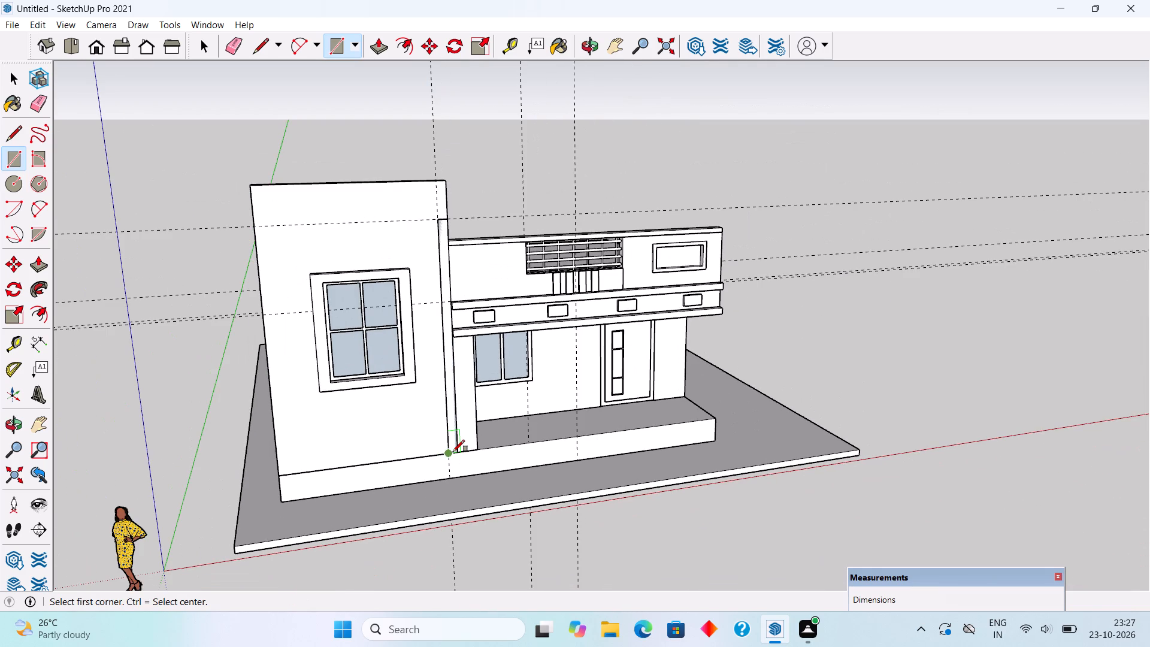
# Push/Pull the top face of the tall window wall up by 2' inside its group and leave the group.
pyautogui.press('space')
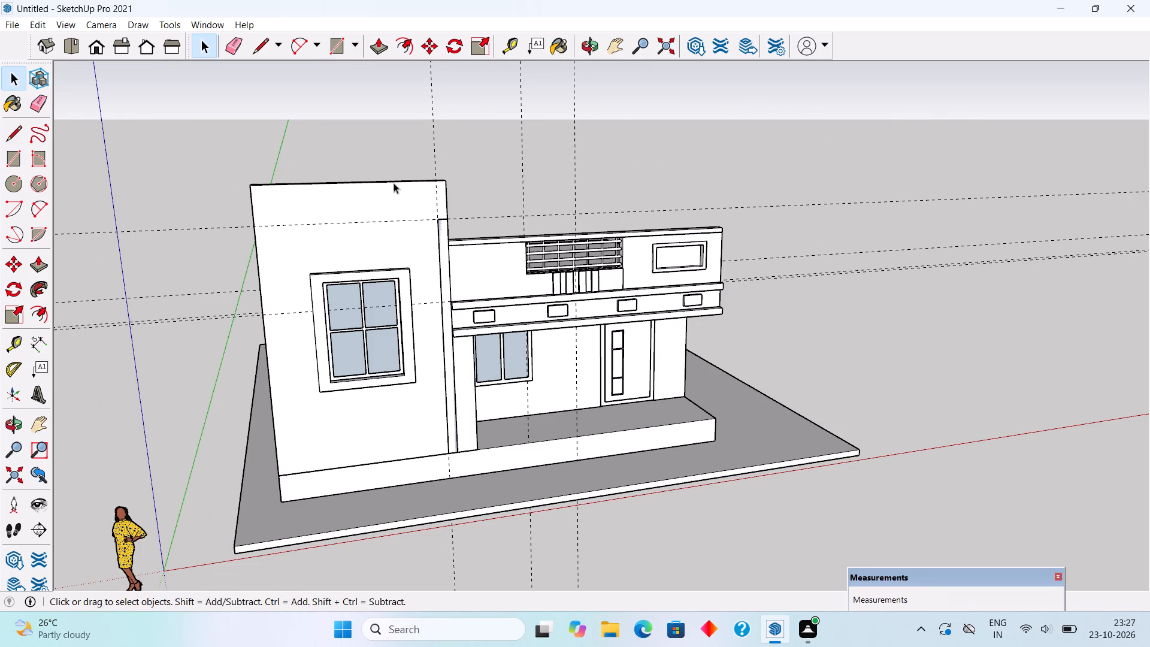
pyautogui.moveTo(404, 227); pyautogui.dragTo(426, 385, button='middle')
pyautogui.scroll(4, 395, 273)
pyautogui.doubleClick(404, 232)
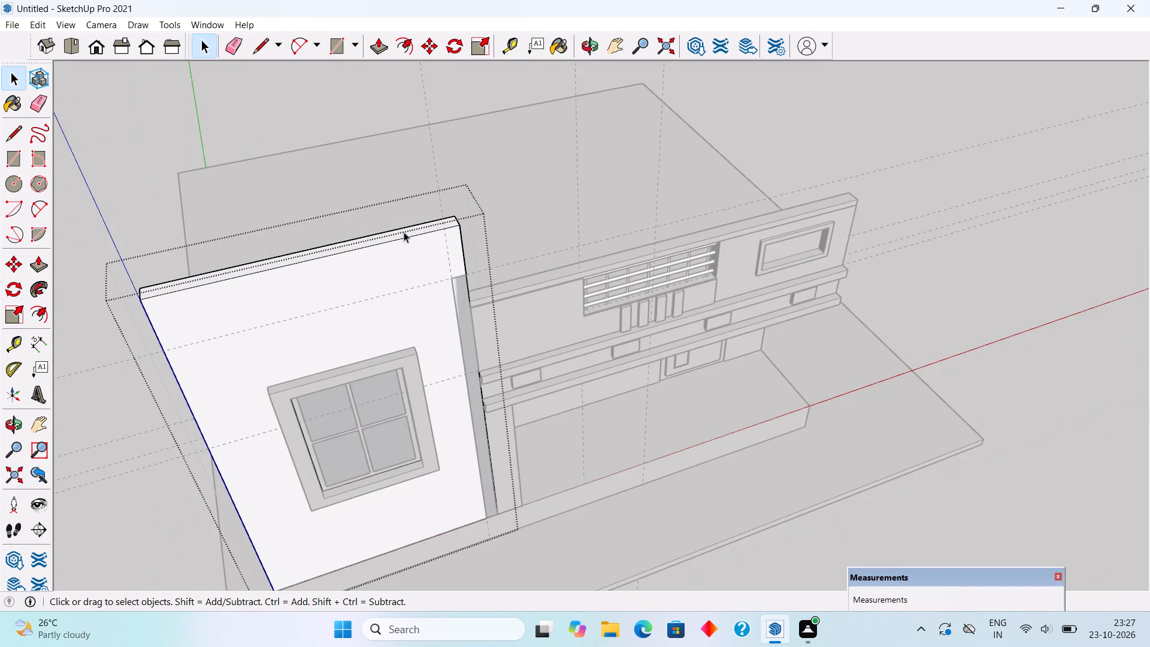
pyautogui.click(404, 232)
pyautogui.press('p')
pyautogui.click(411, 230)
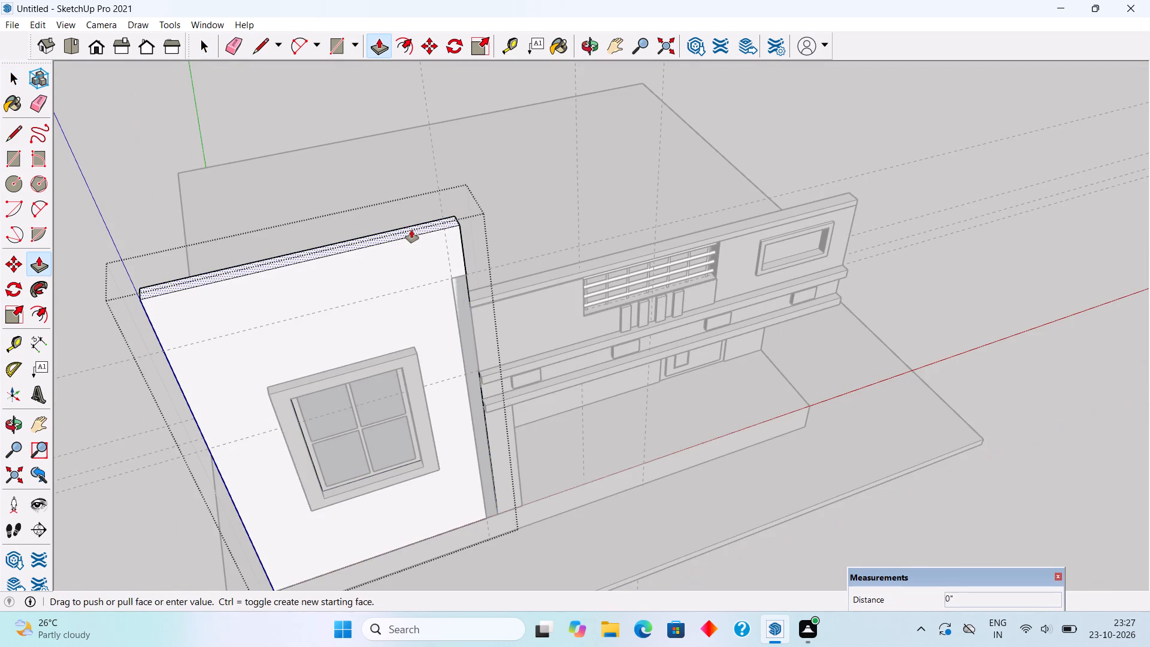
pyautogui.write("2'")
pyautogui.press('Return')
pyautogui.press('space')
pyautogui.click(363, 98)
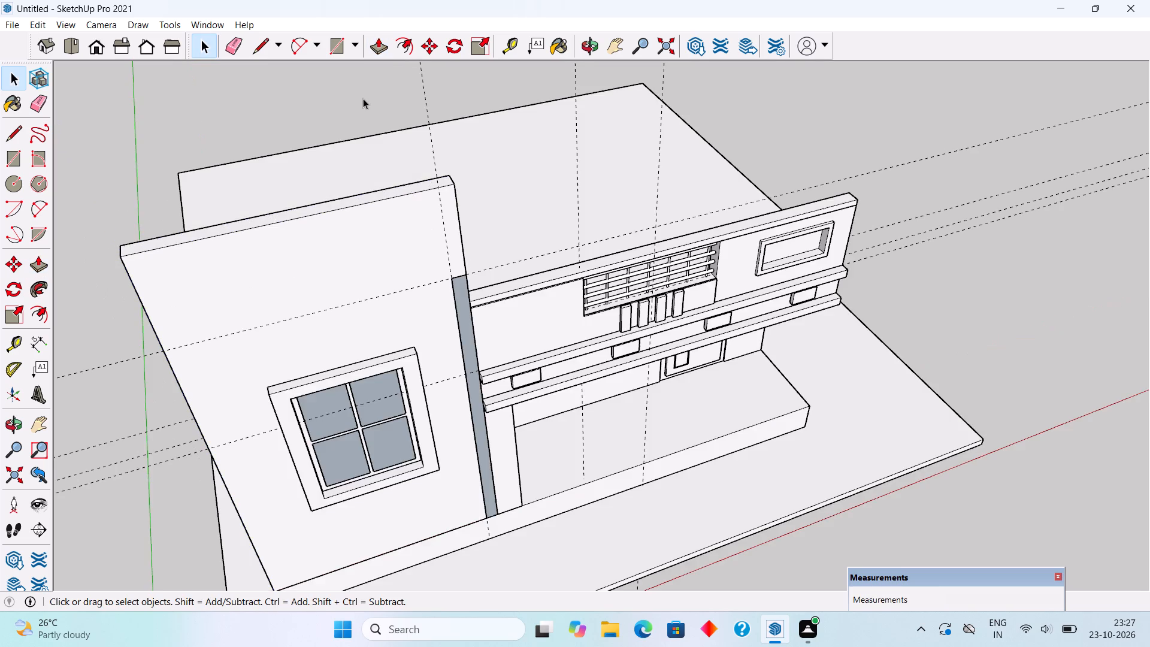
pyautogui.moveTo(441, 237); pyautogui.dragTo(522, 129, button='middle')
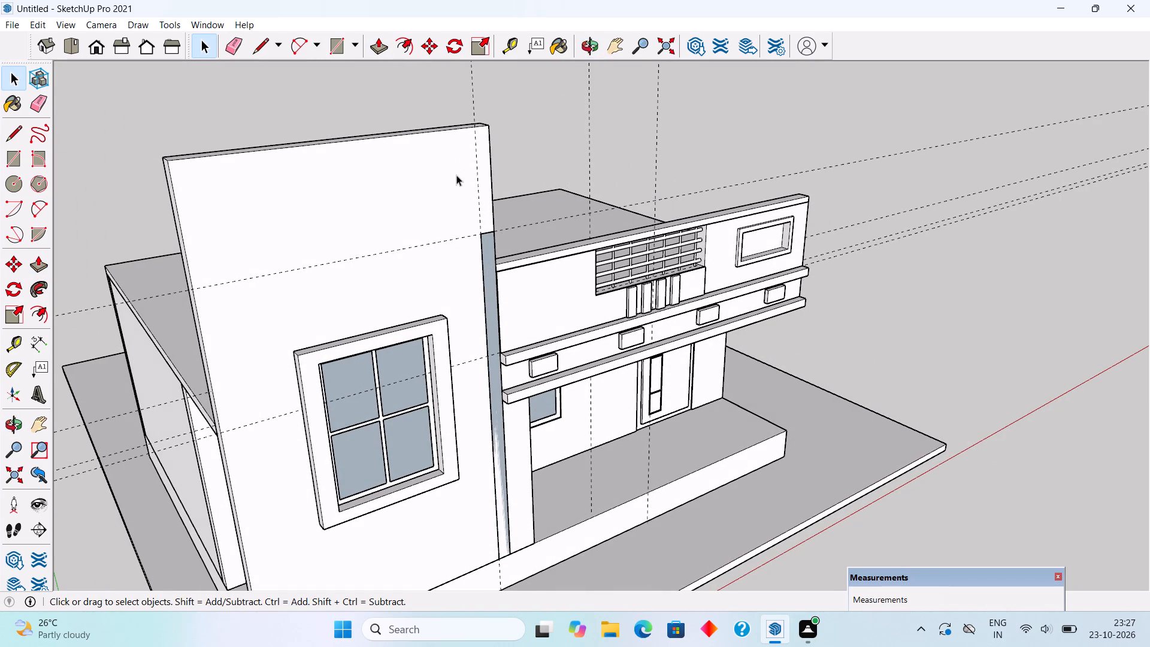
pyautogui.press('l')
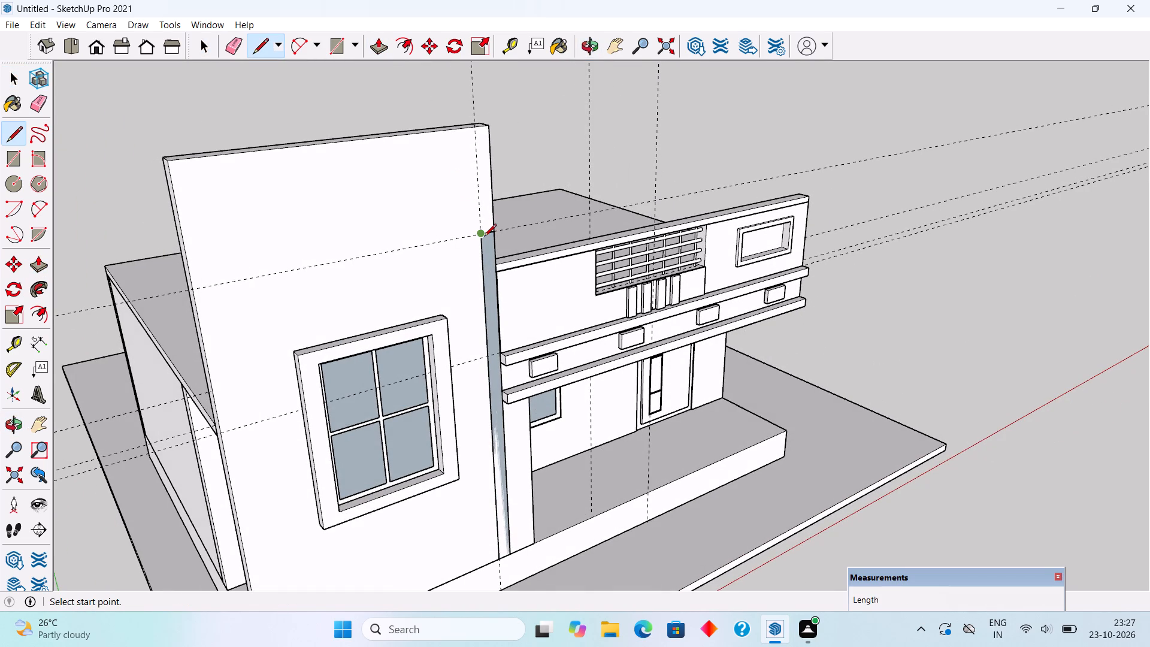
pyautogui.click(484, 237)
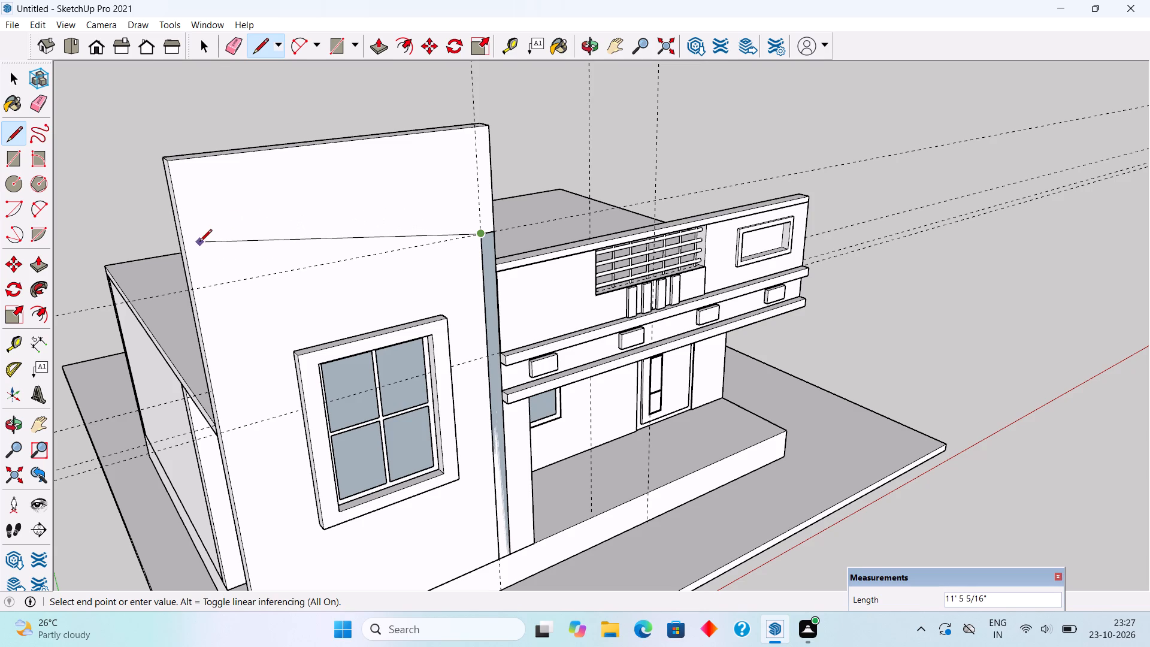
# Start a new horizontal guide measured down from the top edge of the raised window wall.
pyautogui.press('t')
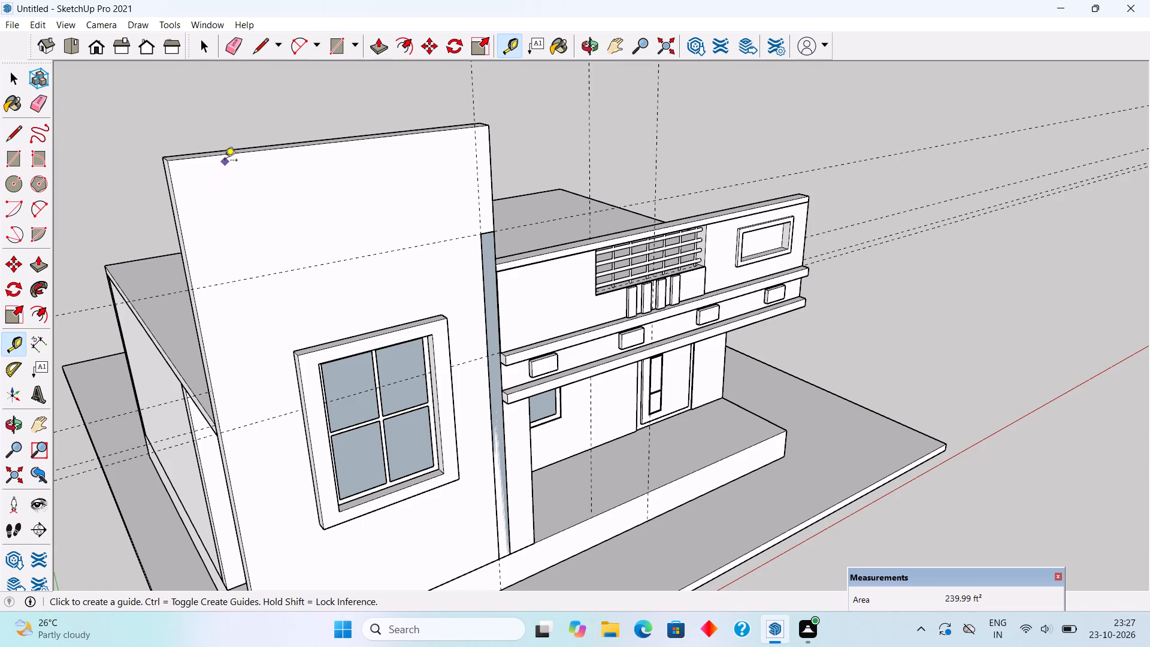
pyautogui.click(226, 158)
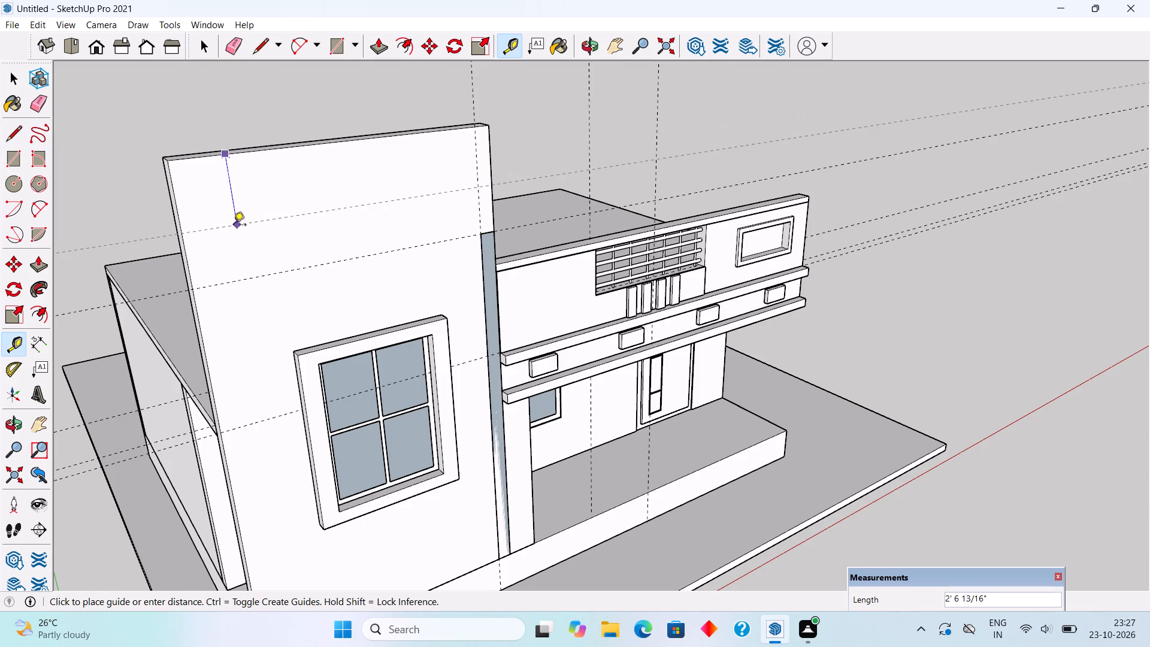
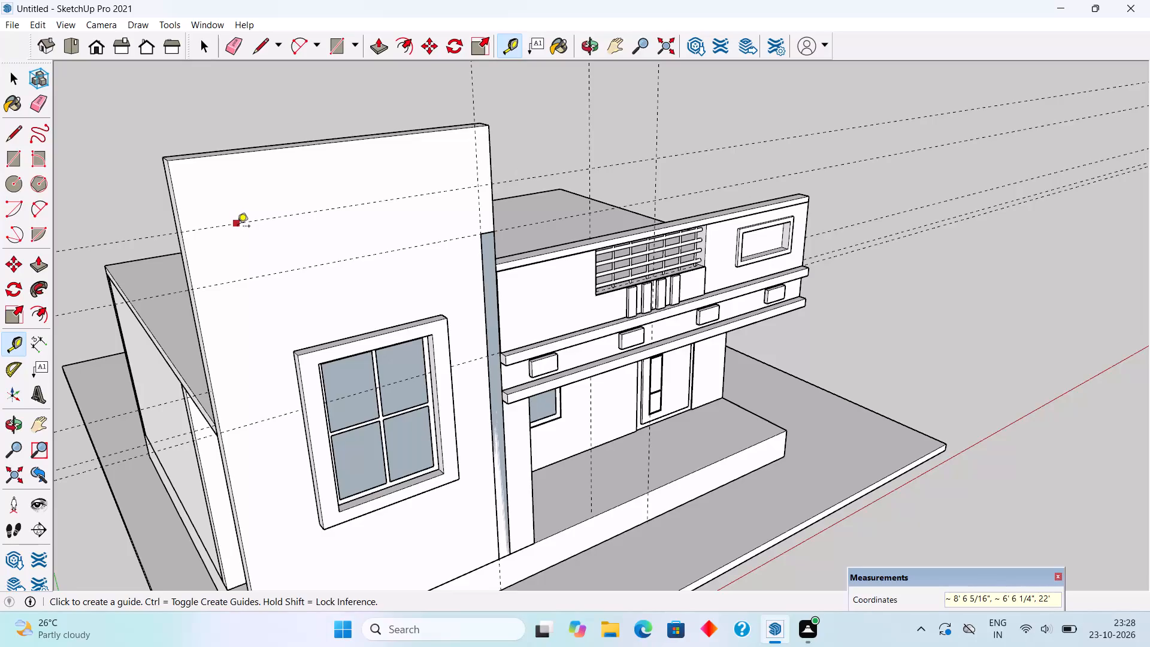
# Place a horizontal guide 8" above the existing upper guide on the tall window wall.
pyautogui.click(238, 227)
pyautogui.press('8')
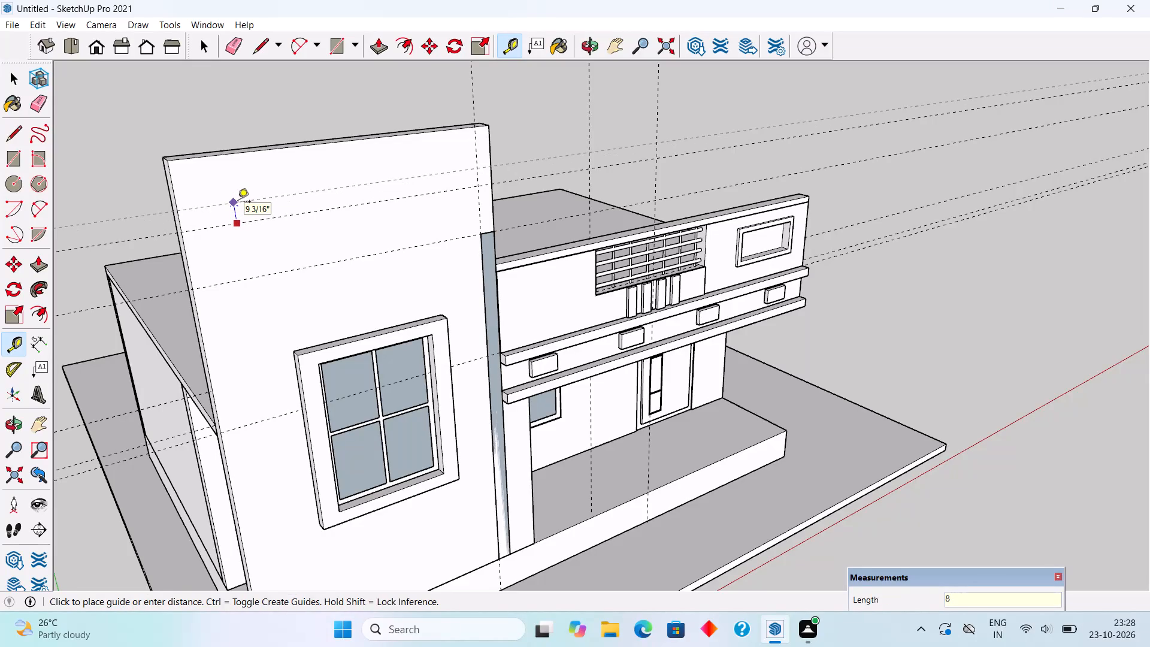
pyautogui.hotkey('shift', '"')
pyautogui.press('Return')
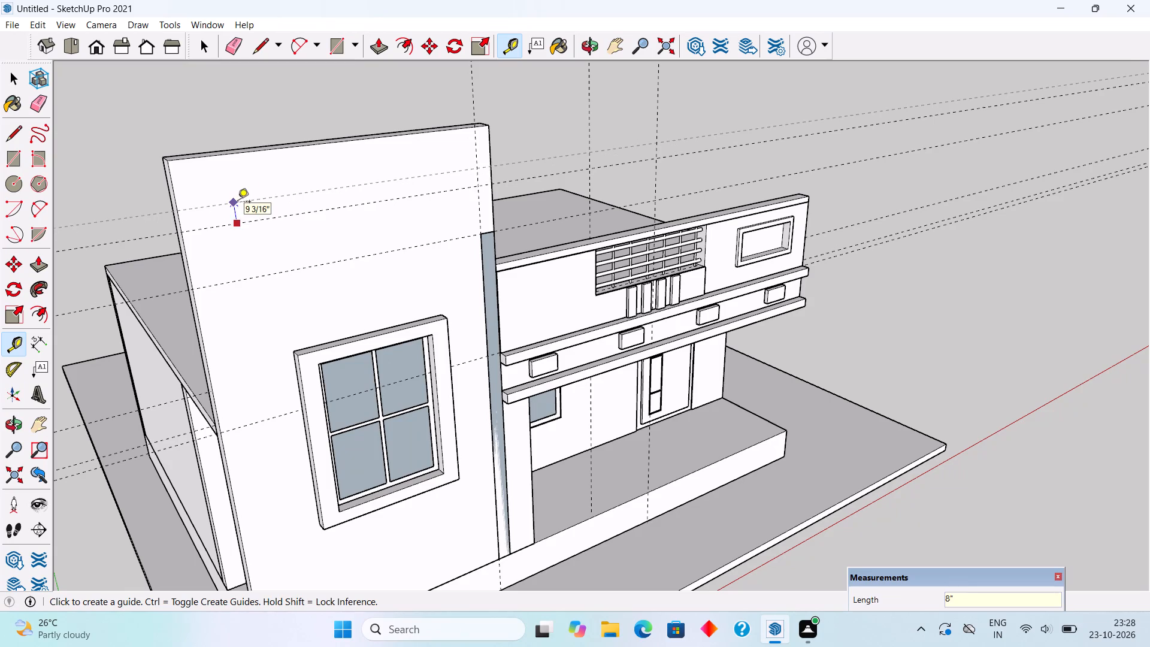
# Outline a sloping band across the tall window wall, joining the edge strip's top to the two guides at the wall's opposite edge.
pyautogui.press('l')
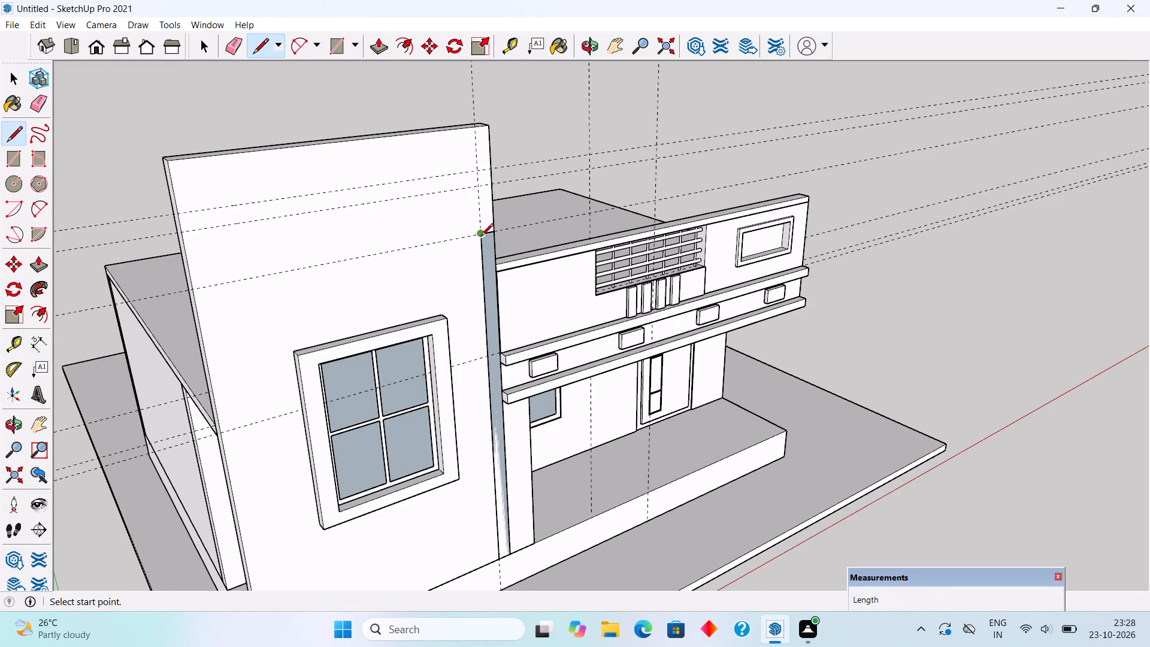
pyautogui.click(481, 237)
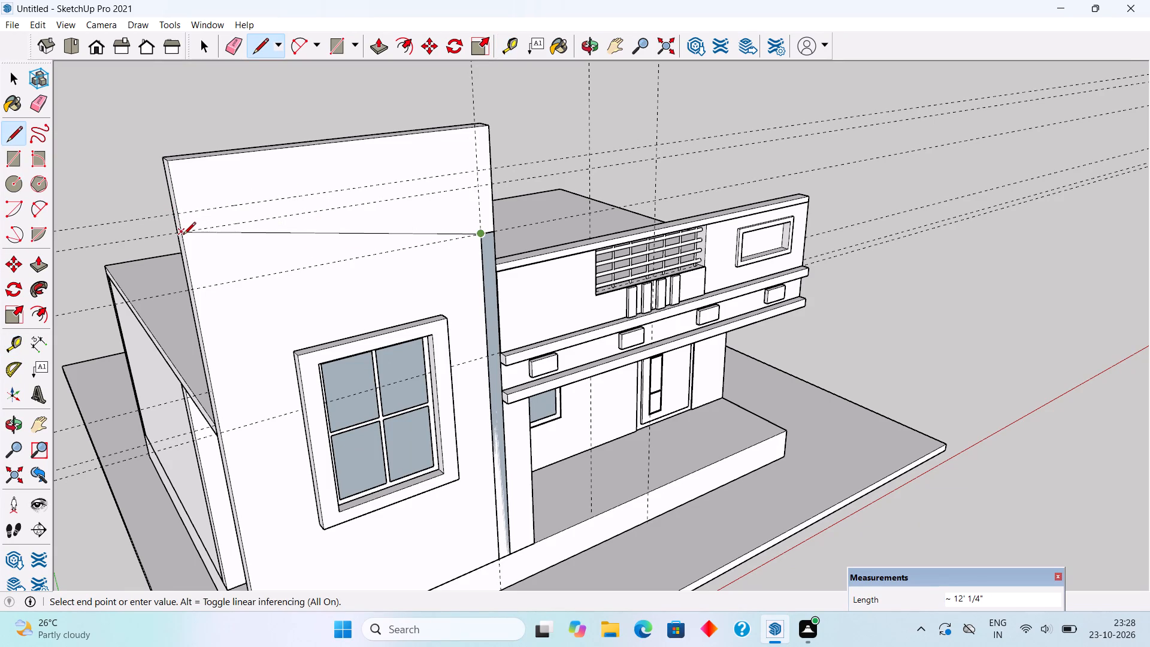
pyautogui.click(183, 235)
pyautogui.click(175, 216)
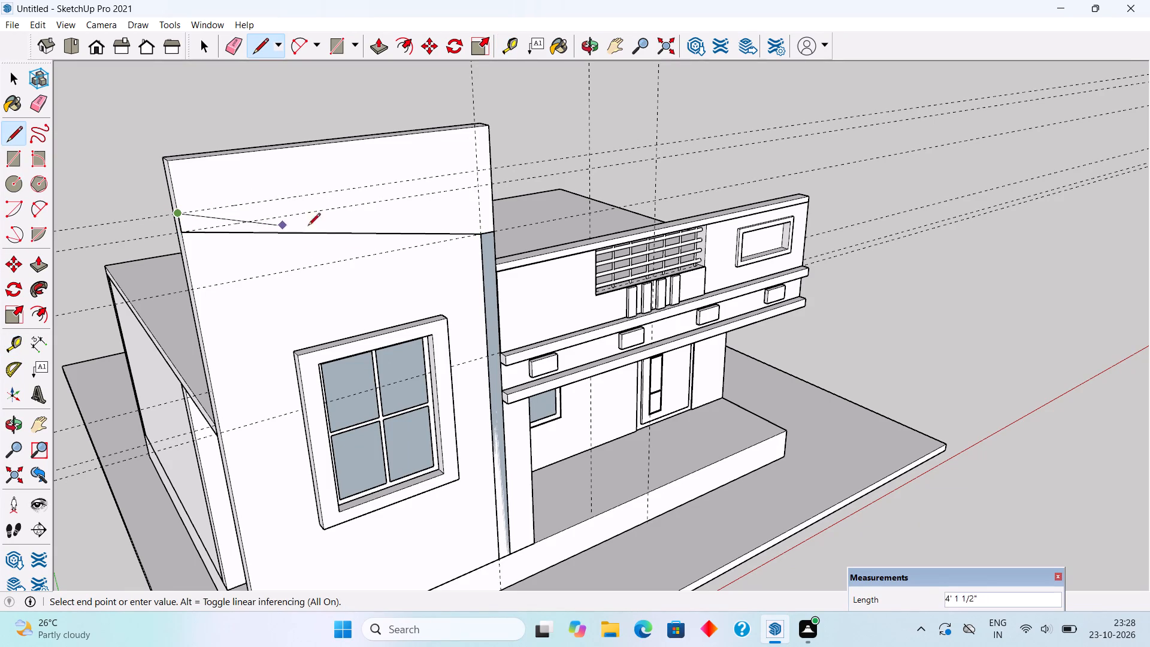
pyautogui.click(491, 219)
pyautogui.click(498, 232)
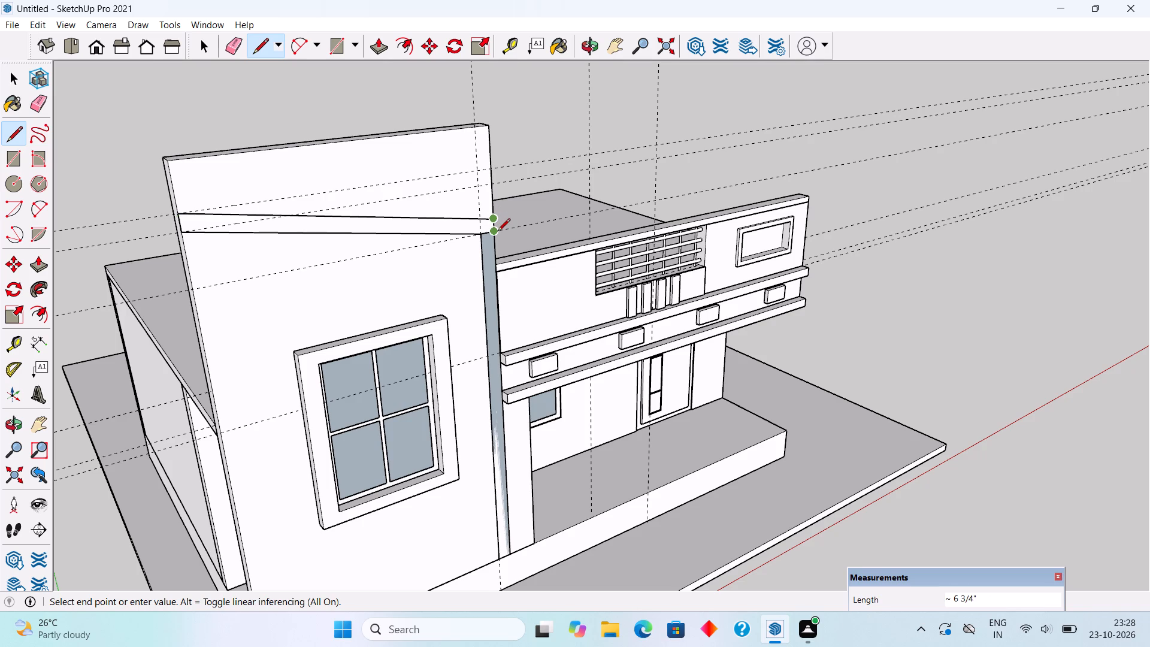
pyautogui.press('space')
# Delete the short edge separating the sloping band from the vertical edge strip.
pyautogui.scroll(5, 498, 232)
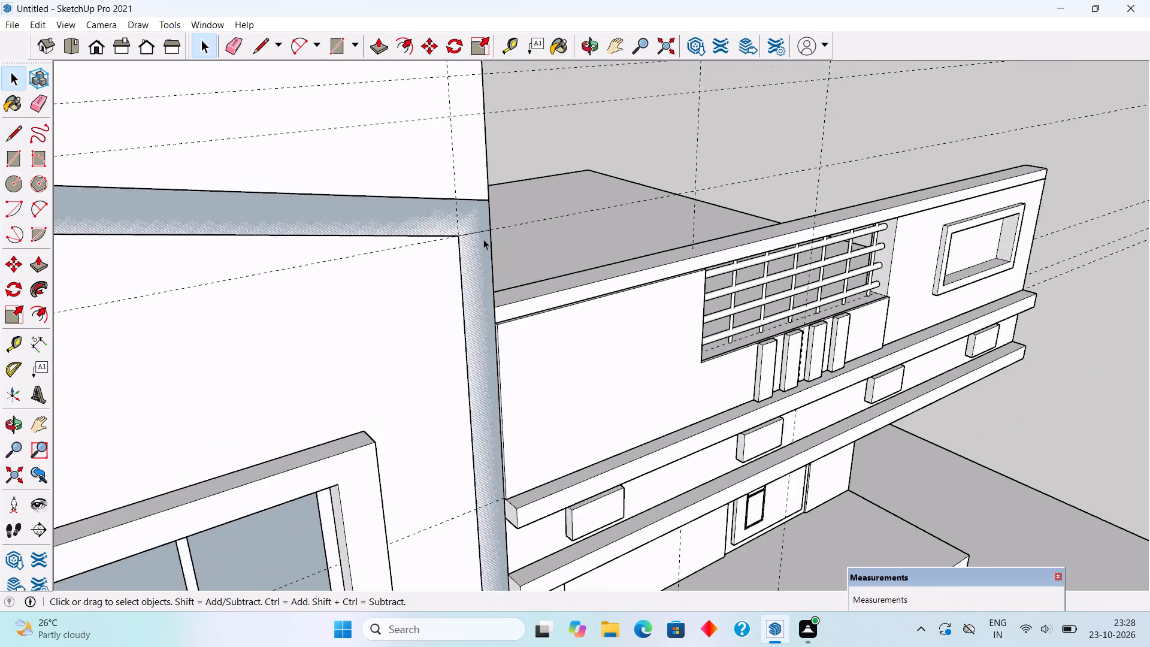
pyautogui.scroll(2, 483, 239)
pyautogui.click(480, 228)
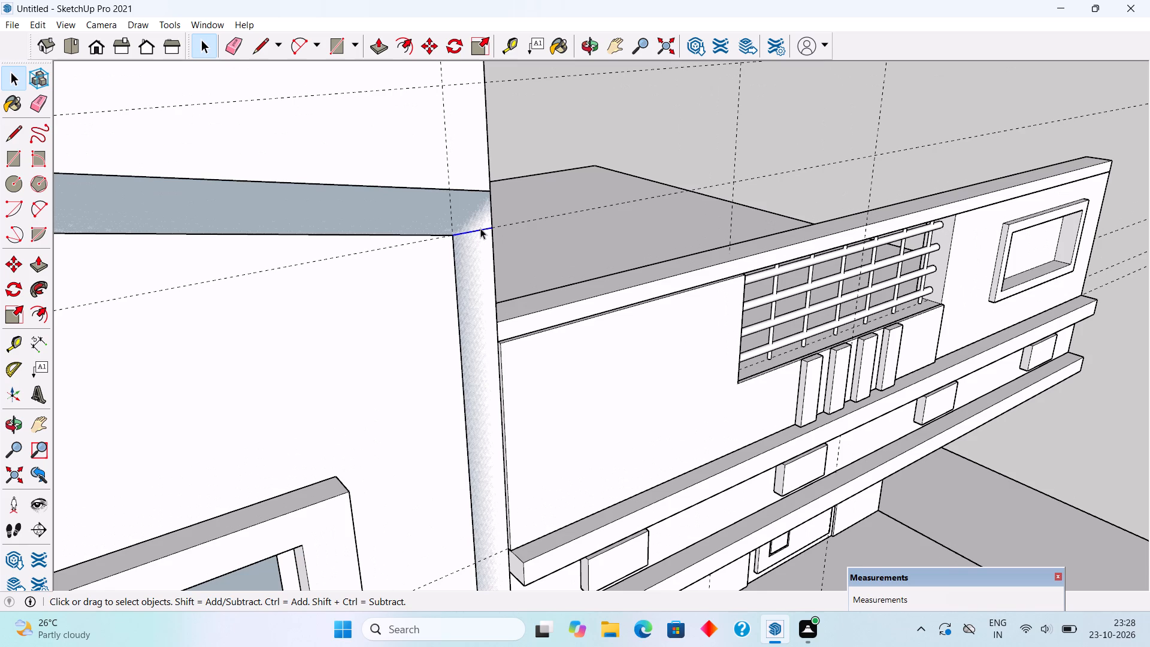
pyautogui.press('Delete')
# Push/Pull the joined band and edge strip face outward by 6".
pyautogui.press('p')
pyautogui.click(480, 228)
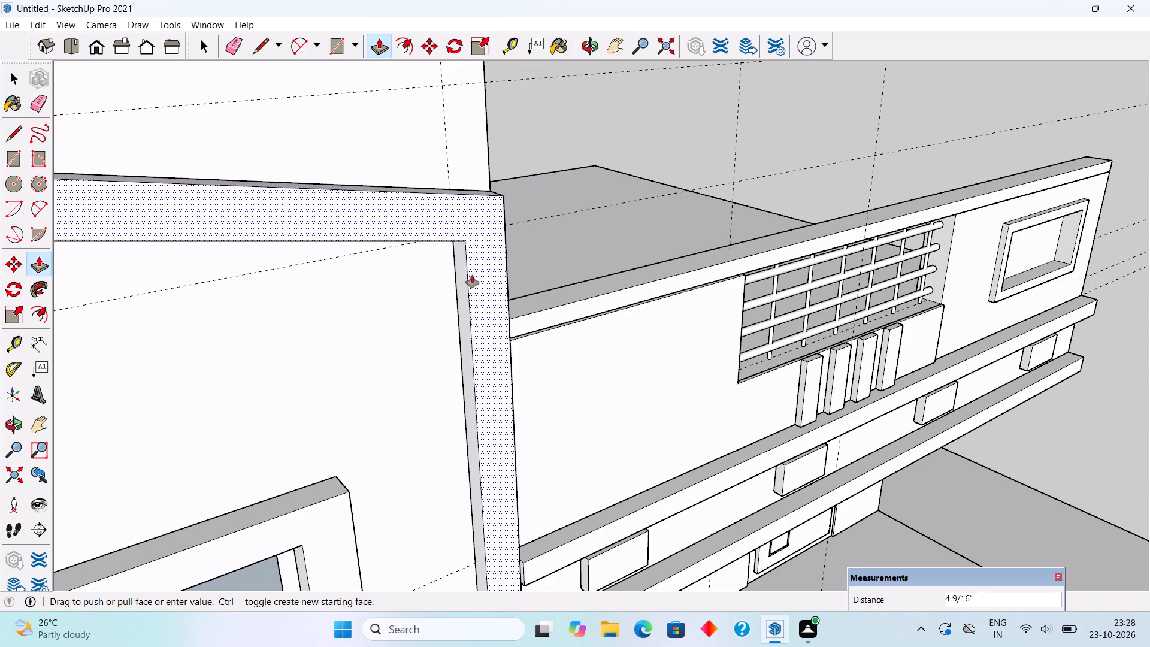
pyautogui.moveTo(497, 354); pyautogui.dragTo(338, 243, button='middle')
pyautogui.scroll(-5, 338, 243)
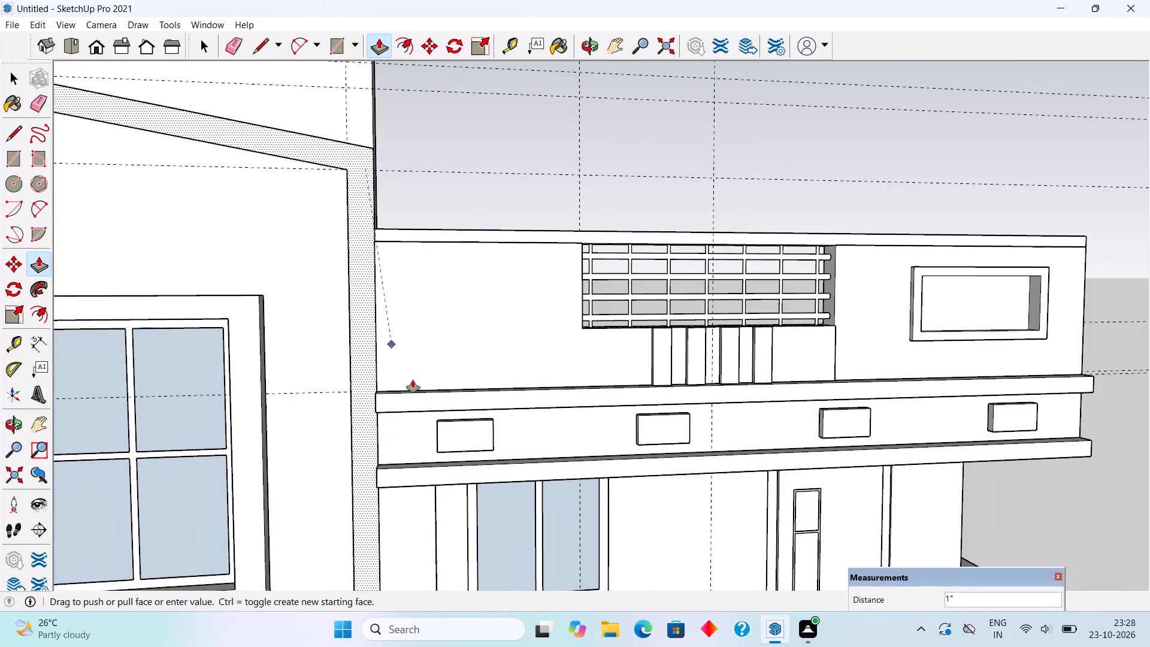
pyautogui.click(426, 405)
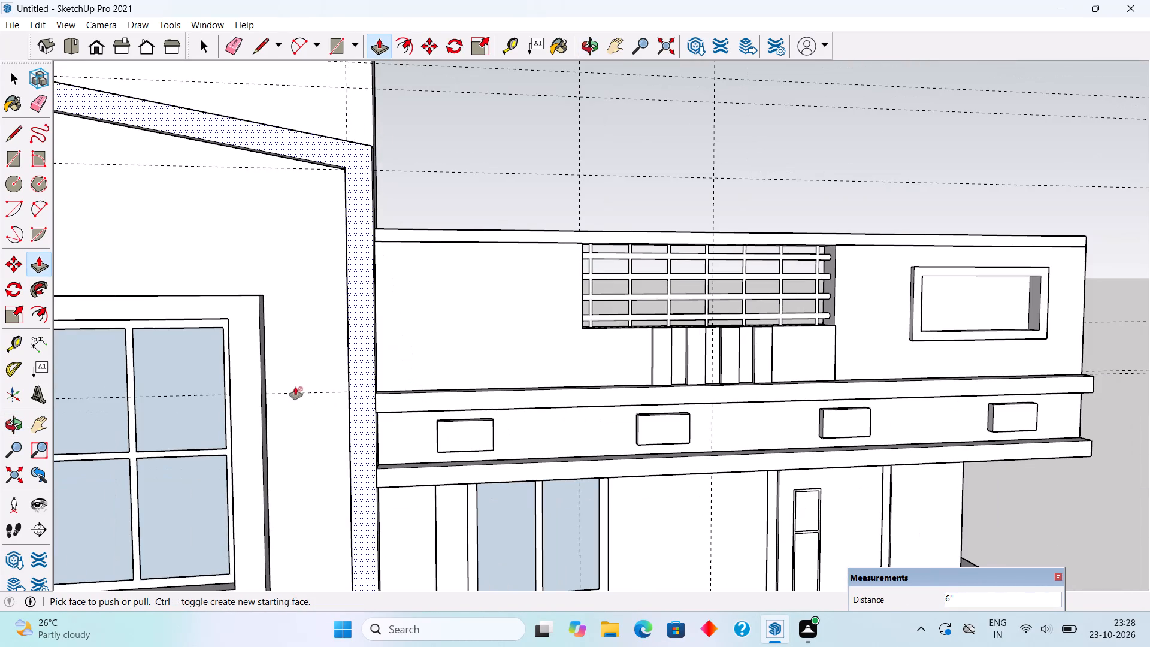
pyautogui.press('space')
# Group the extruded band and edge strip, and clear the selection.
pyautogui.tripleClick(351, 355)
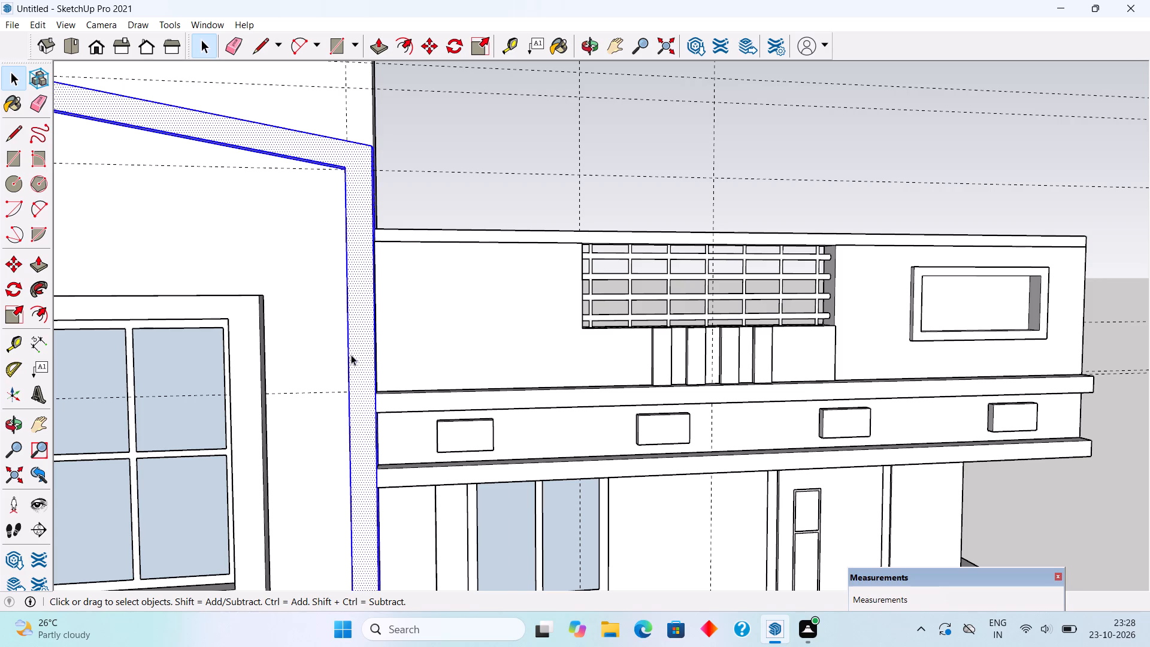
pyautogui.rightClick(351, 355)
pyautogui.click(373, 484)
pyautogui.scroll(-6, 503, 300)
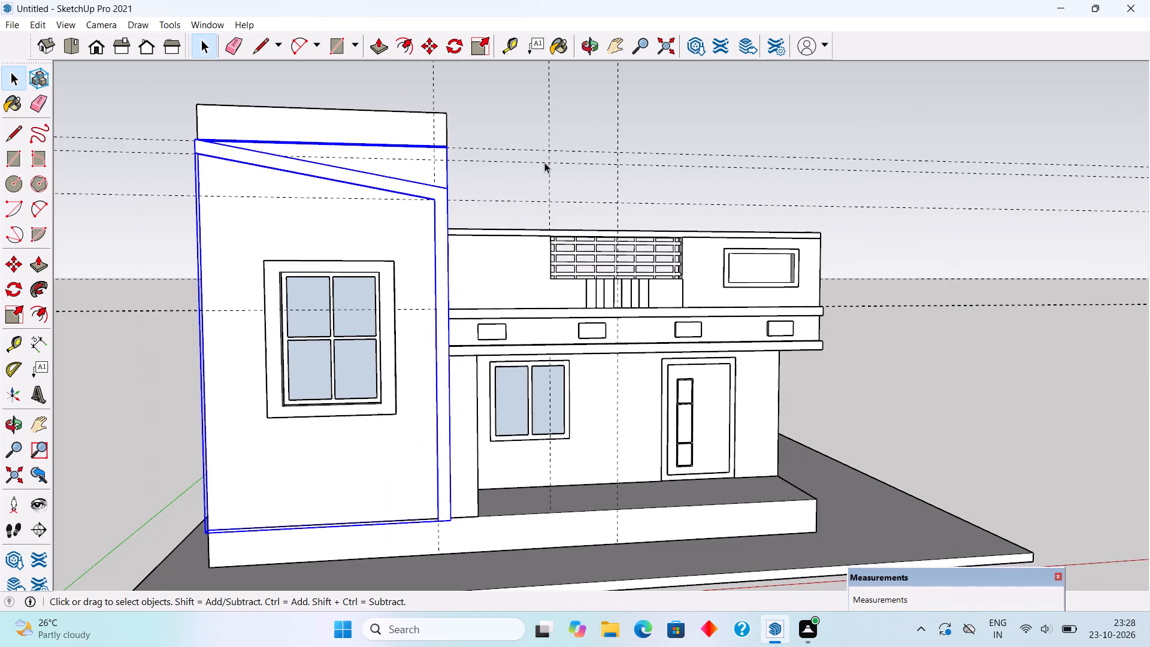
pyautogui.click(531, 126)
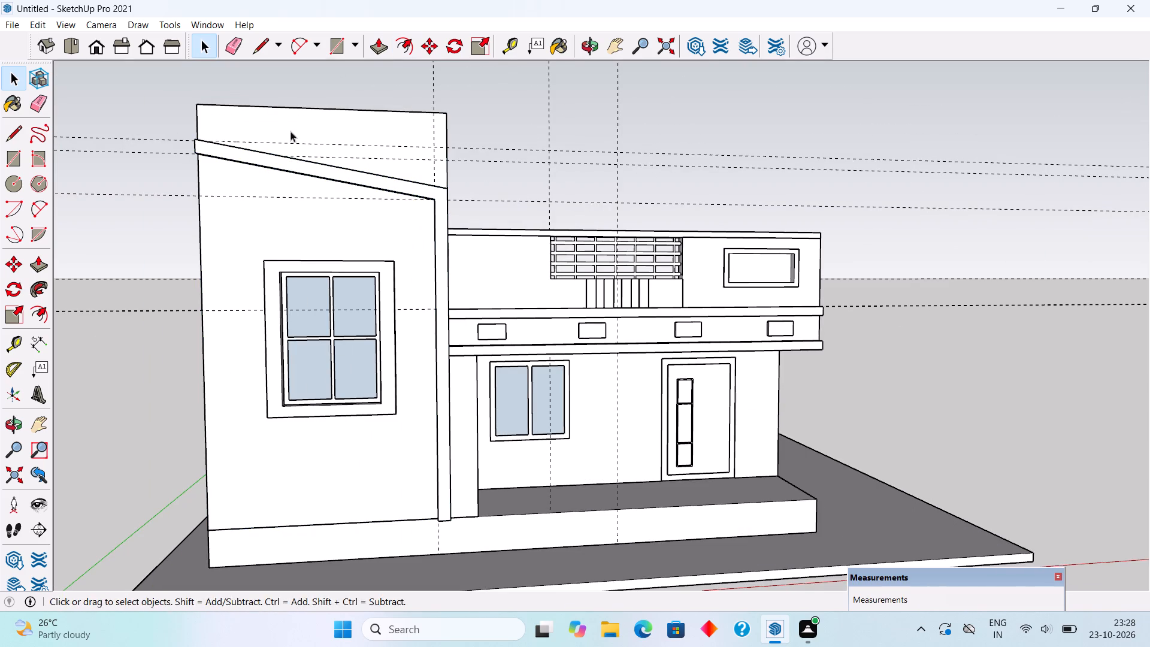
# Place two roof guides parallel to its side edge: one through the tall wall's inner base corner, another 9" in behind the wall.
pyautogui.moveTo(263, 167); pyautogui.dragTo(442, 271, button='middle')
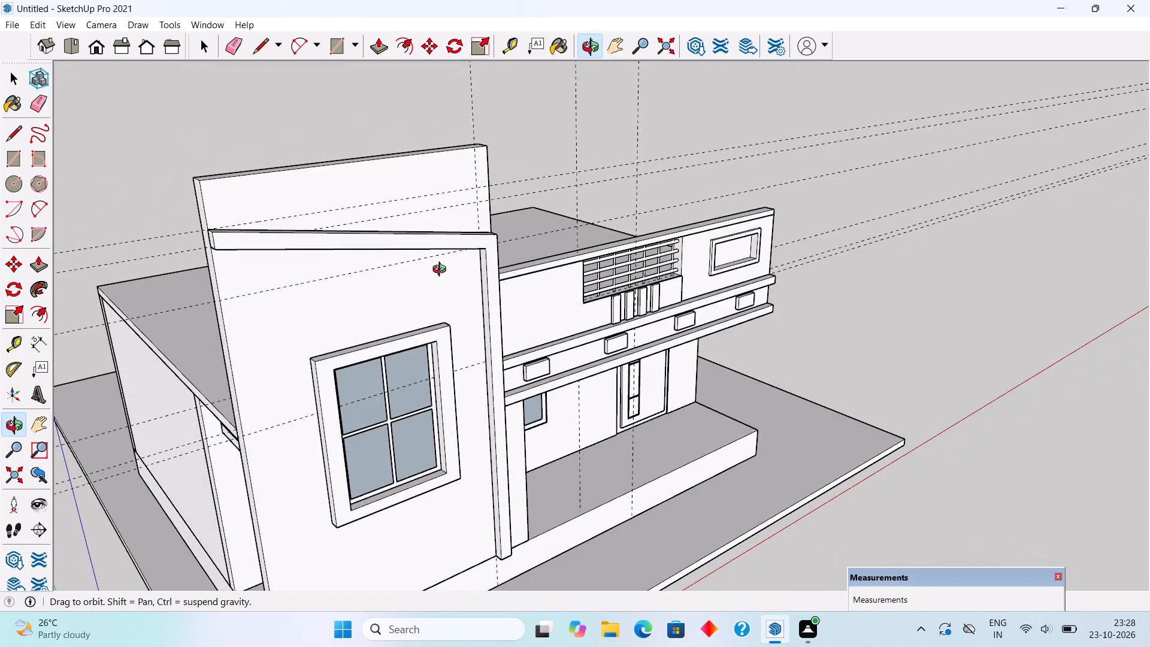
pyautogui.moveTo(442, 271); pyautogui.dragTo(477, 247, button='middle')
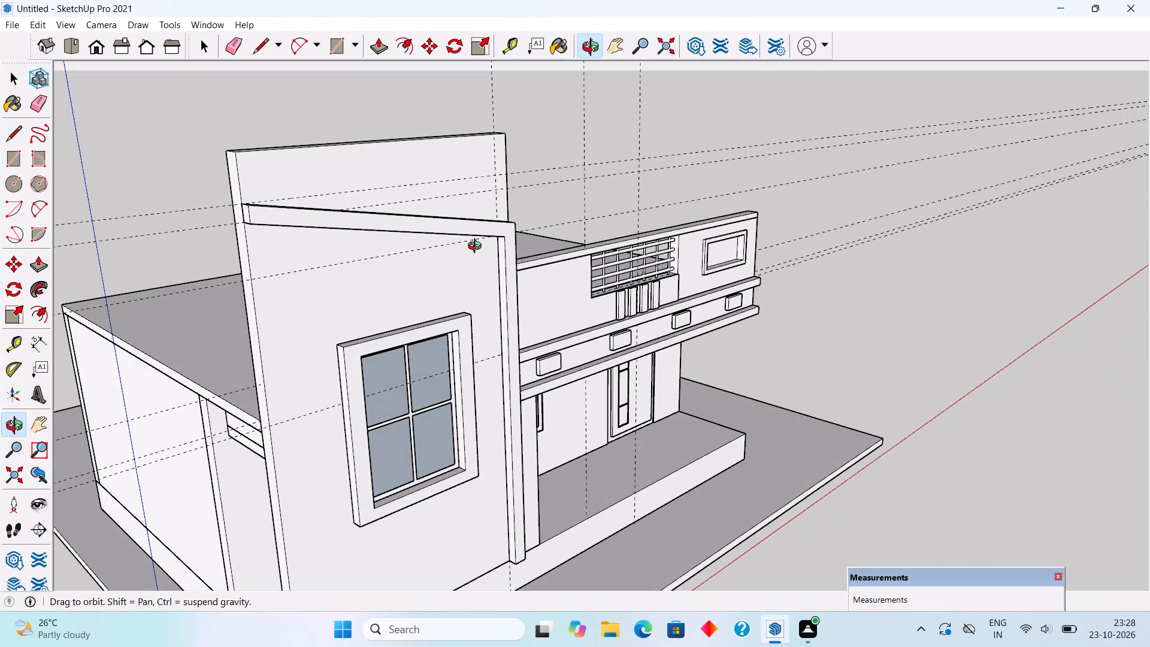
pyautogui.moveTo(477, 247); pyautogui.dragTo(199, 342, button='middle')
pyautogui.moveTo(682, 141); pyautogui.dragTo(161, 301, button='middle')
pyautogui.moveTo(607, 156); pyautogui.dragTo(277, 203, button='middle')
pyautogui.moveTo(830, 202); pyautogui.dragTo(517, 217, button='middle')
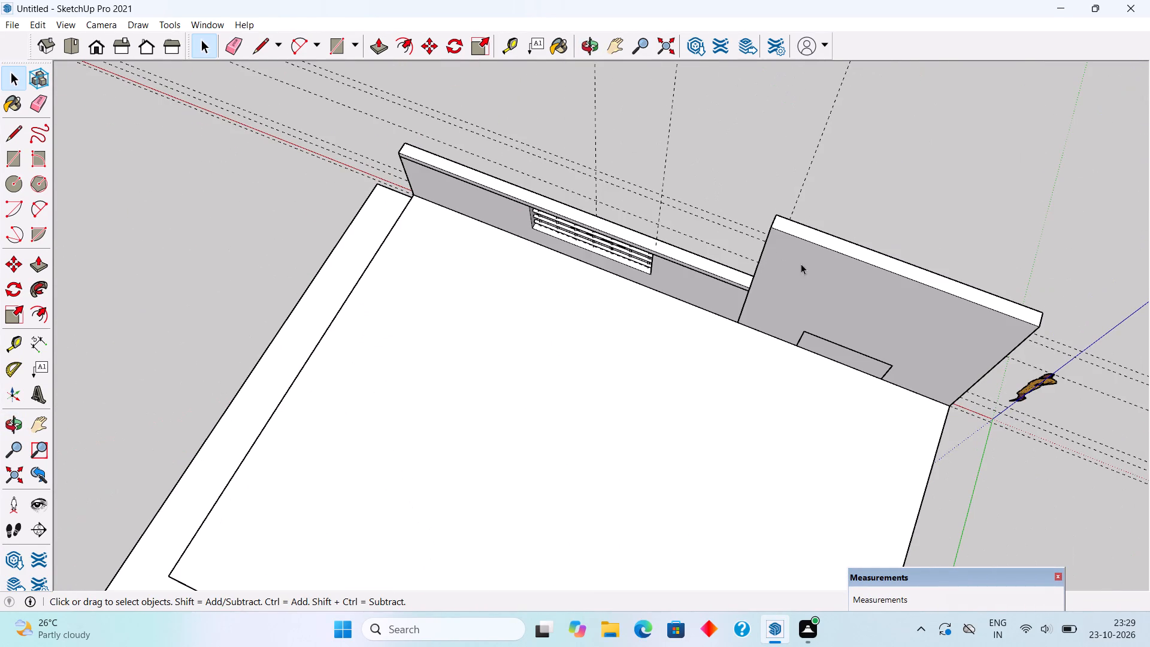
pyautogui.press('t')
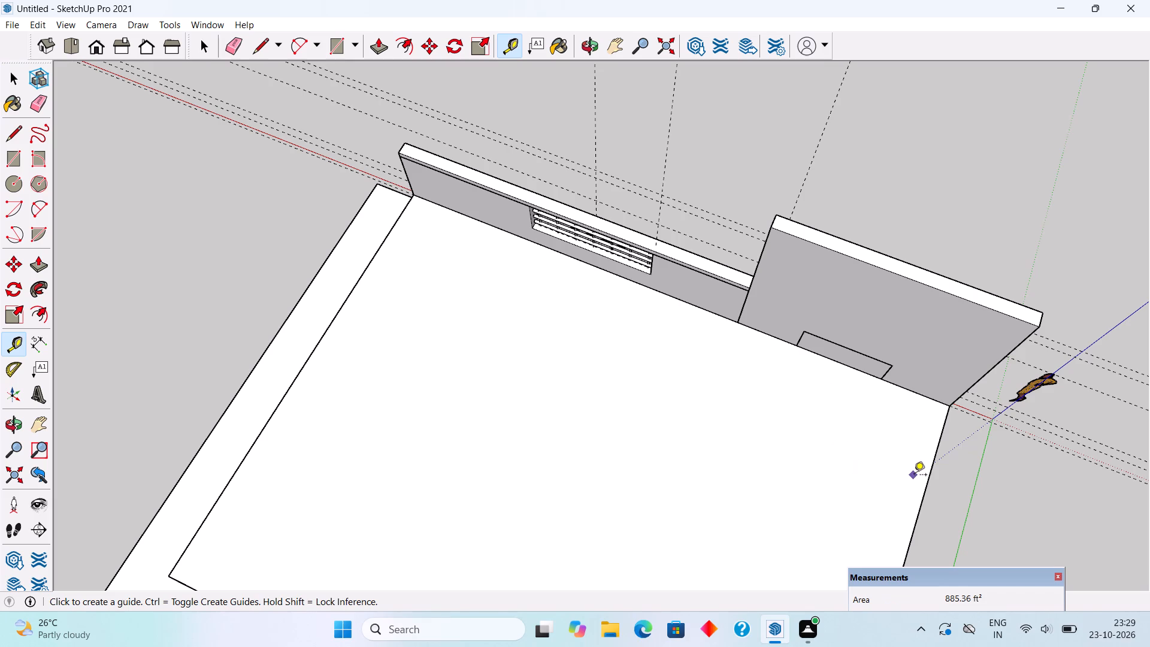
pyautogui.click(940, 436)
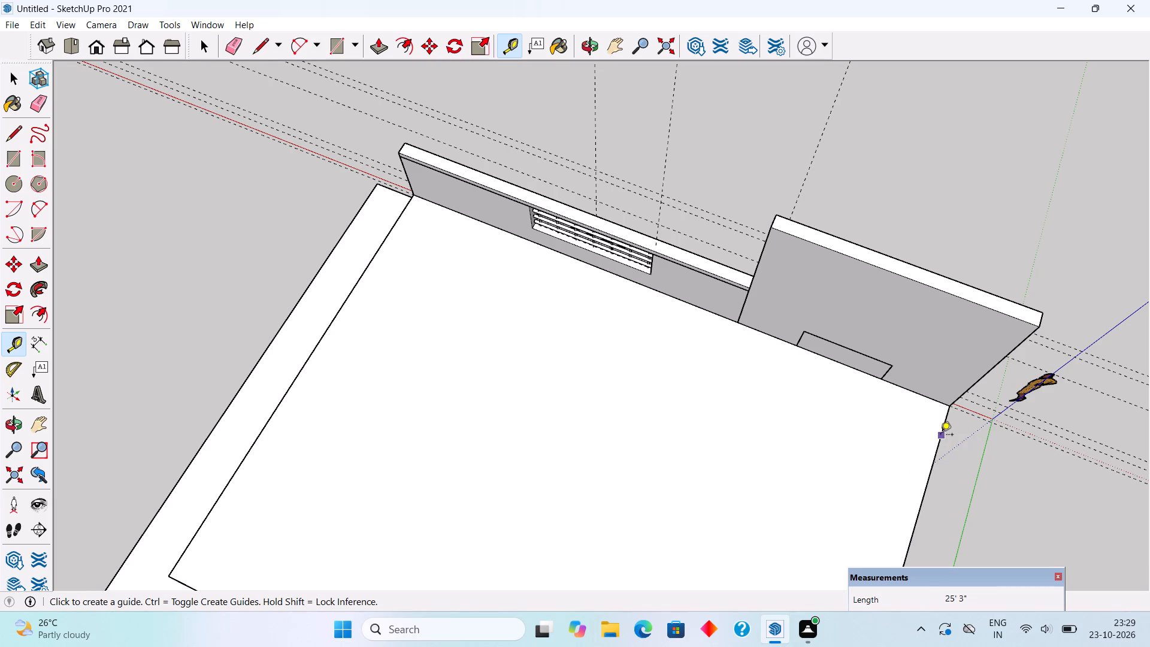
pyautogui.click(737, 325)
pyautogui.click(722, 356)
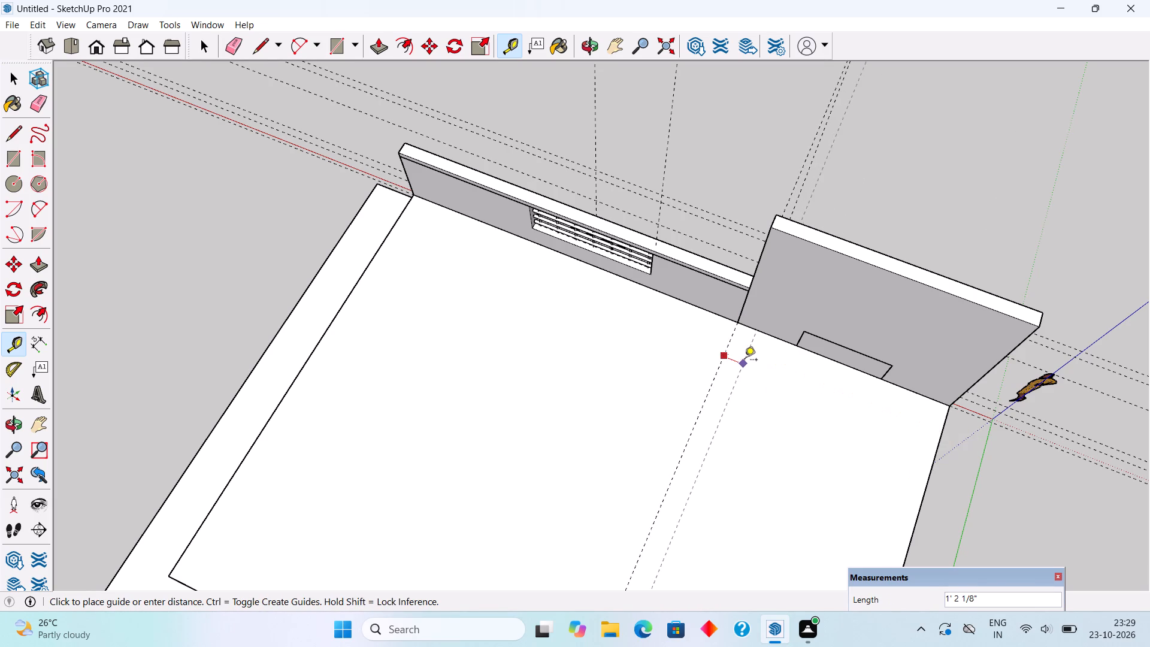
pyautogui.write('9"')
pyautogui.press('Return')
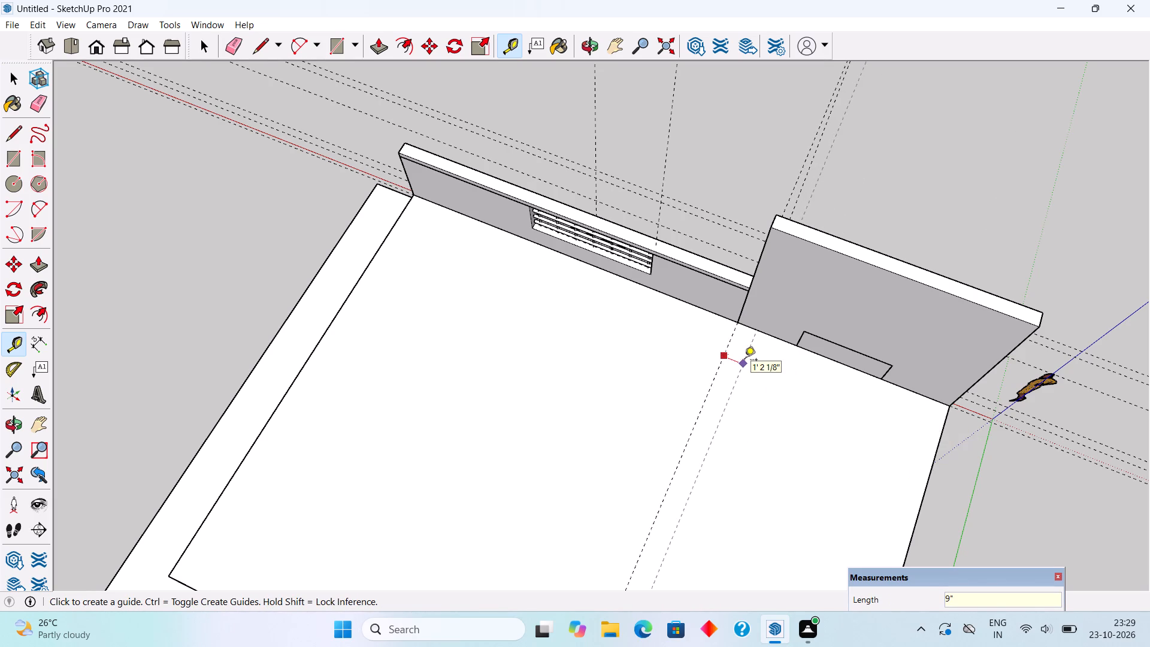
# Draw a roof rectangle 9" by about 7' 11" between the guides and Push/Pull it up to the tall wall's top.
pyautogui.press('r')
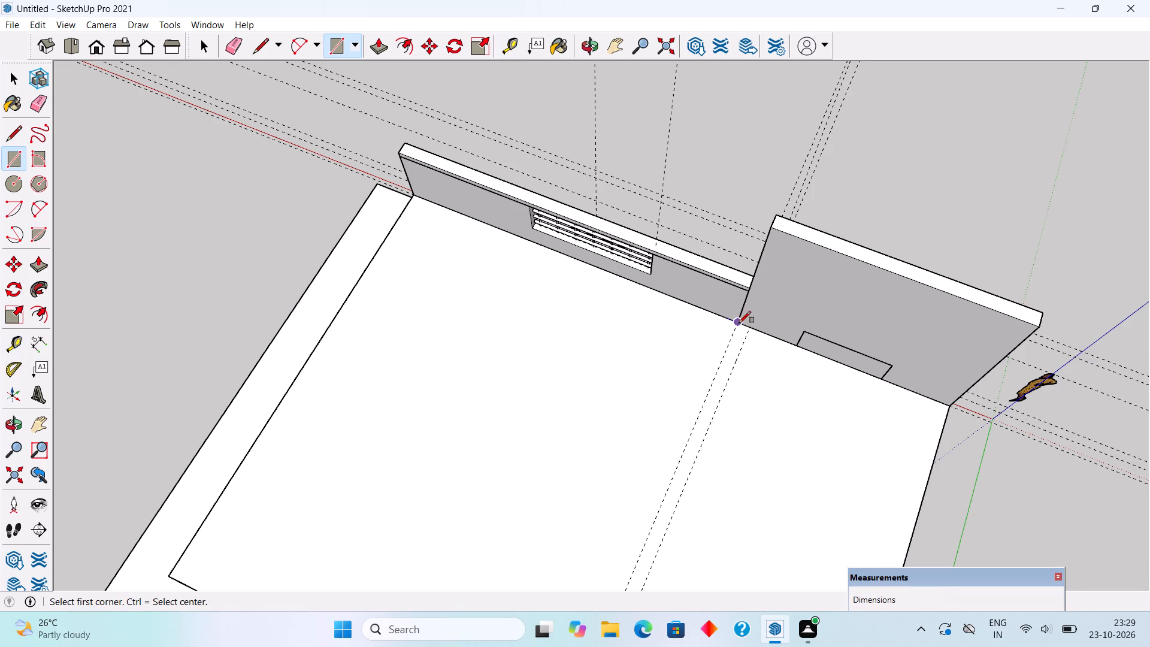
pyautogui.click(739, 323)
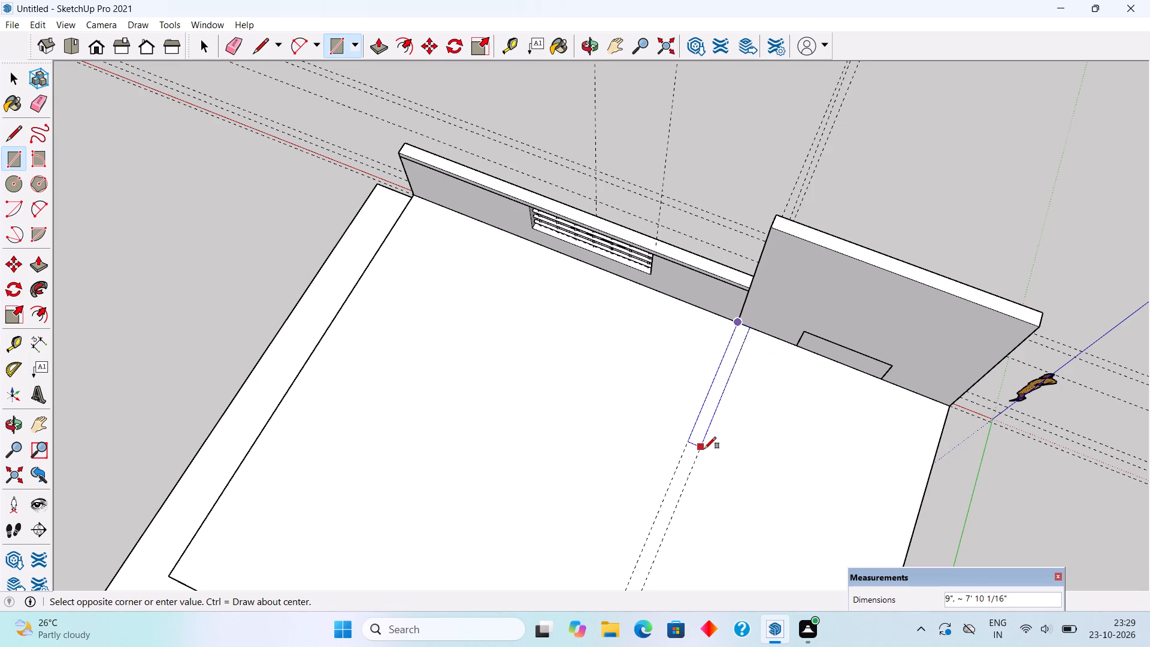
pyautogui.click(704, 451)
pyautogui.press('p')
pyautogui.click(704, 430)
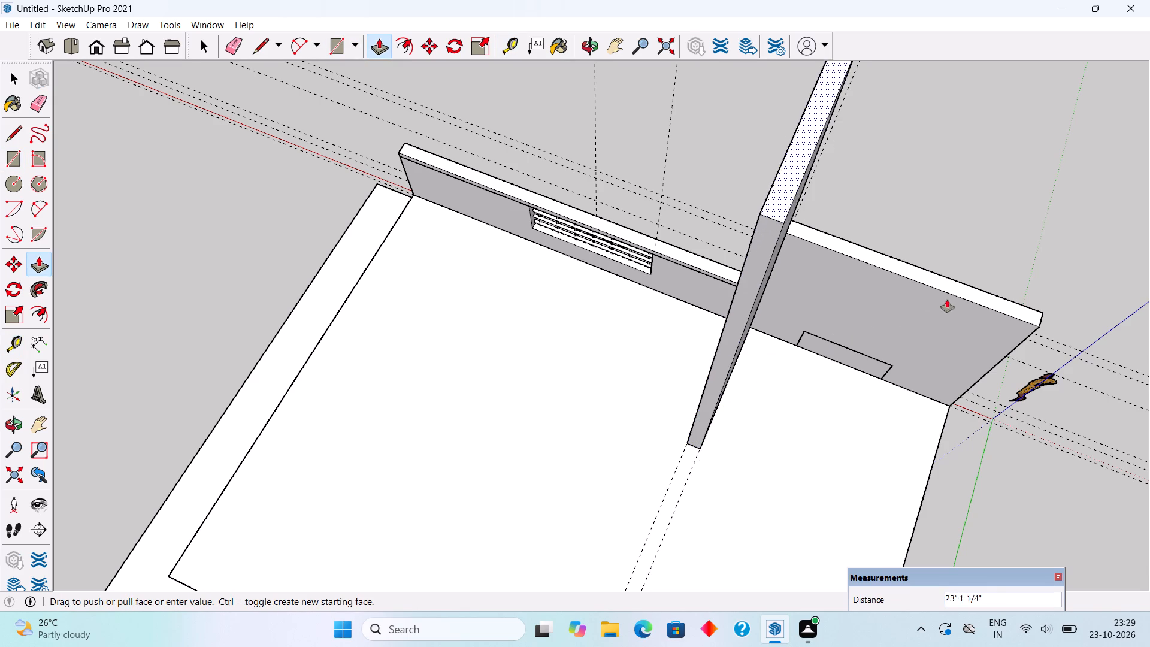
pyautogui.click(958, 296)
pyautogui.press('space')
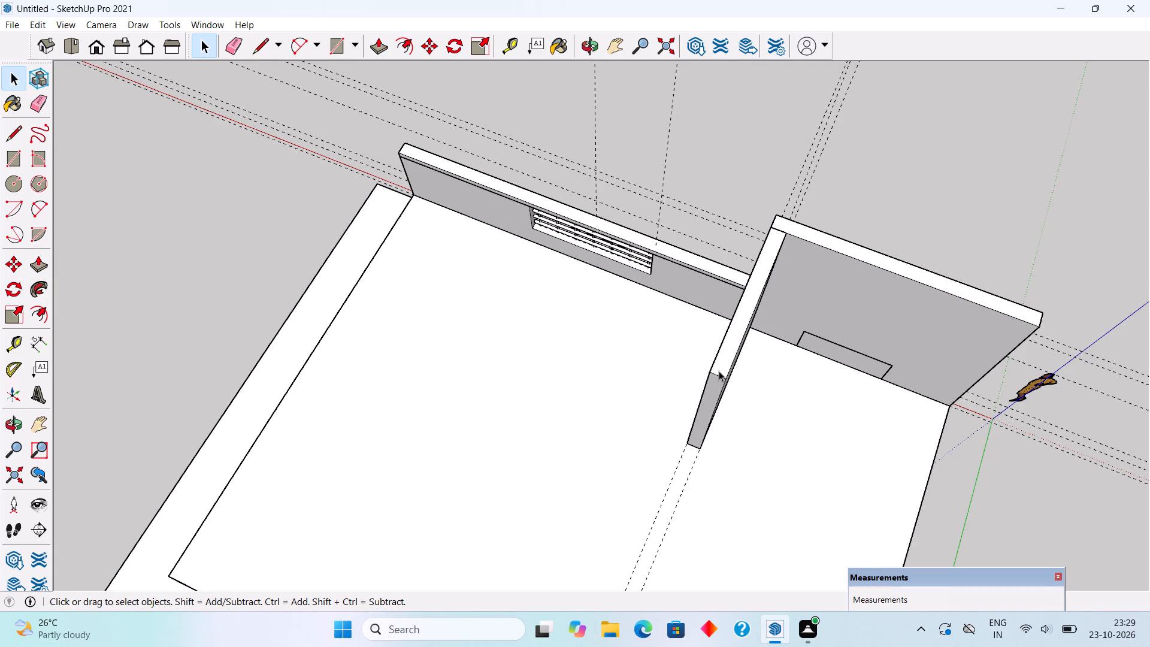
# Group the new side wall standing on the roof behind the tall window wall, and clear the selection.
pyautogui.tripleClick(719, 371)
pyautogui.rightClick(719, 371)
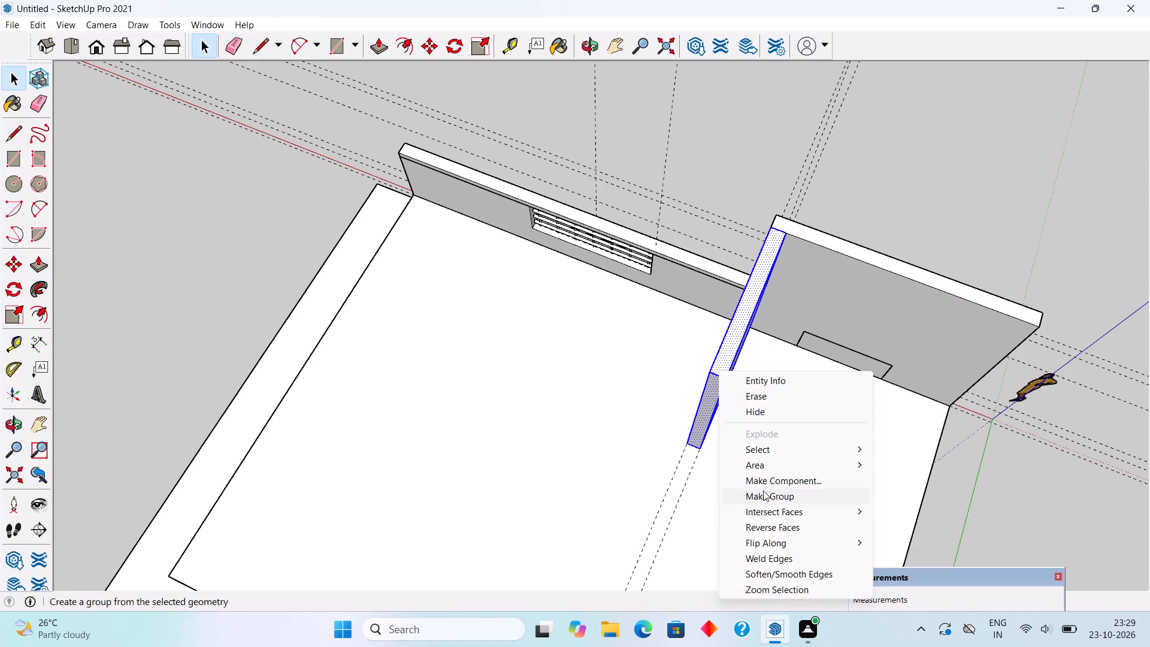
pyautogui.click(763, 491)
pyautogui.click(693, 198)
# Place two guides across the roof: one along the side wall's free end and another 9" toward the tall window wall.
pyautogui.scroll(-4, 339, 366)
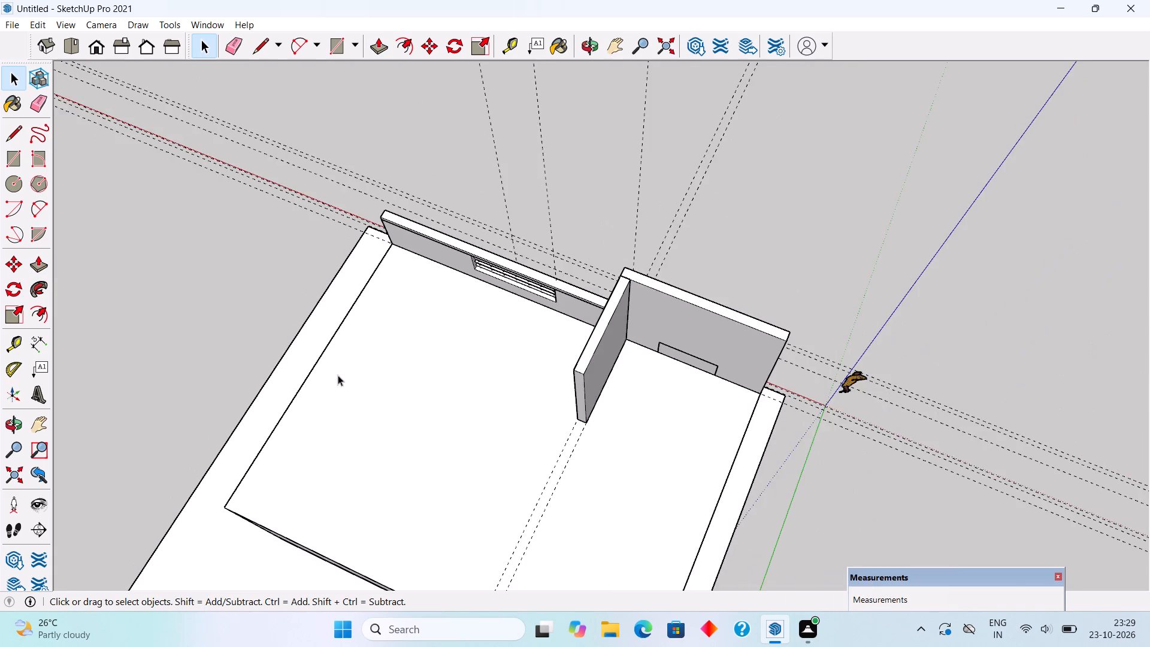
pyautogui.moveTo(361, 410); pyautogui.dragTo(832, 312, button='middle')
pyautogui.scroll(-2, 822, 310)
pyautogui.moveTo(684, 398); pyautogui.dragTo(564, 333, button='middle')
pyautogui.moveTo(878, 310); pyautogui.dragTo(764, 348, button='middle')
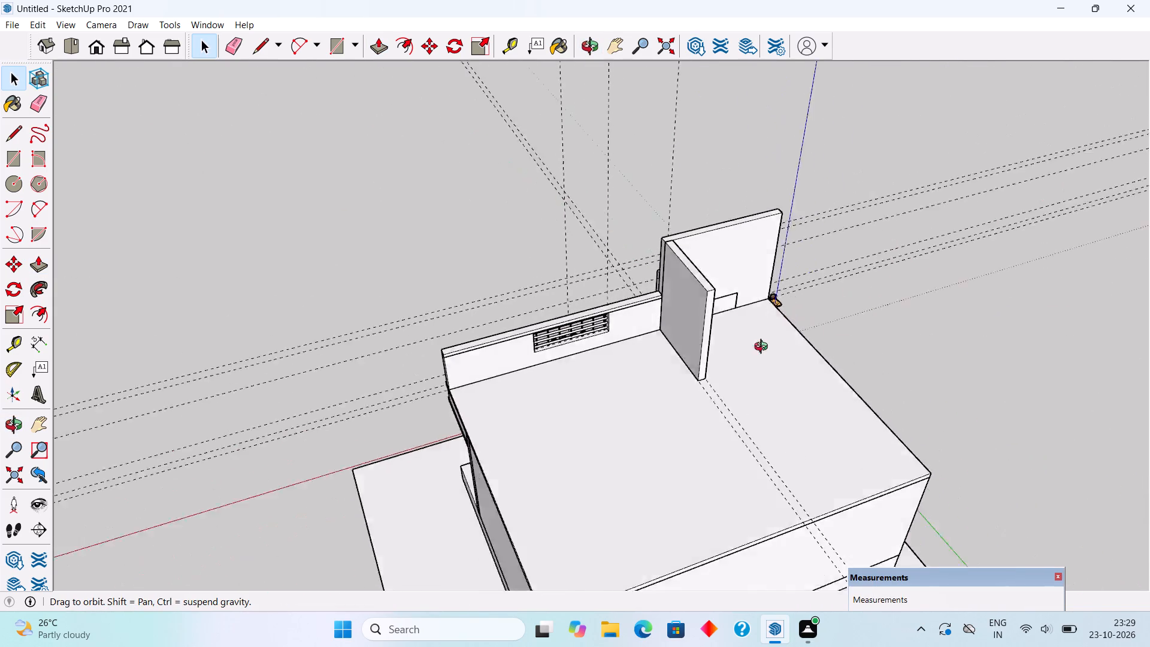
pyautogui.moveTo(764, 348); pyautogui.dragTo(646, 313, button='middle')
pyautogui.scroll(-1, 646, 335)
pyautogui.moveTo(746, 374); pyautogui.dragTo(559, 387, button='middle')
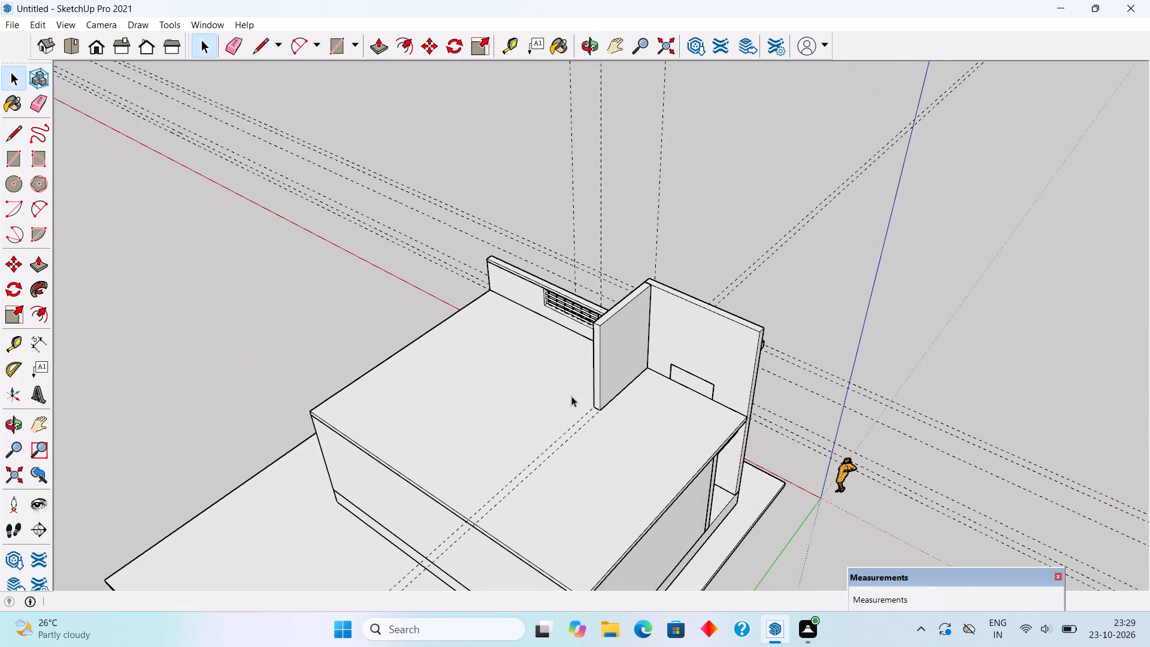
pyautogui.scroll(6, 717, 449)
pyautogui.press('t')
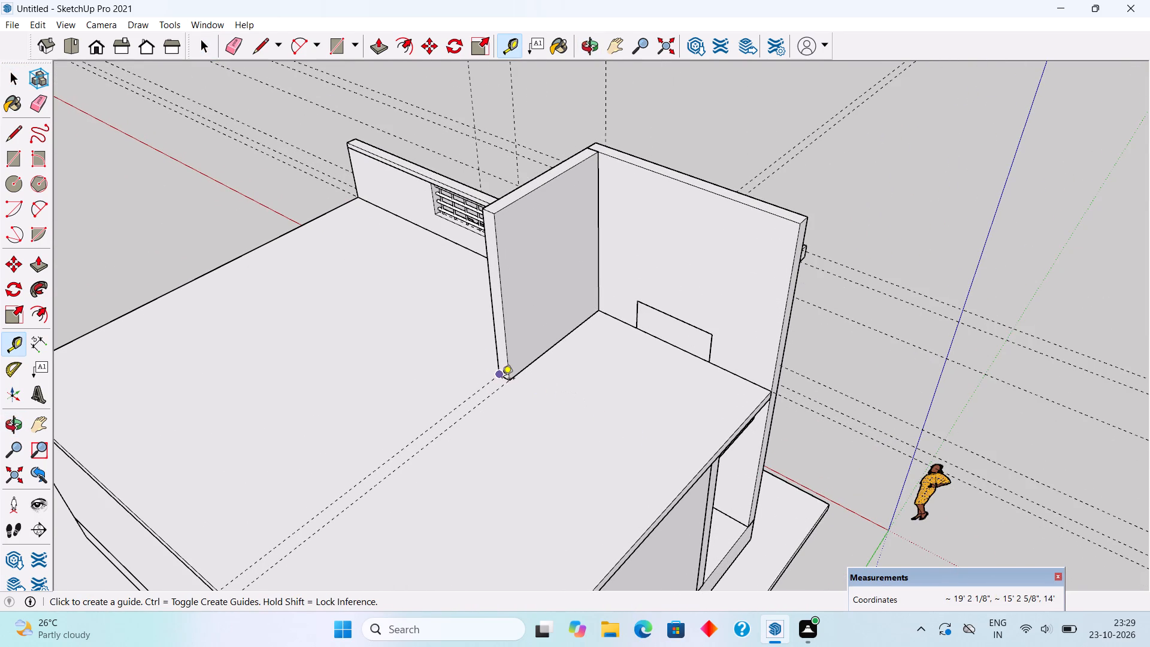
pyautogui.scroll(4, 502, 379)
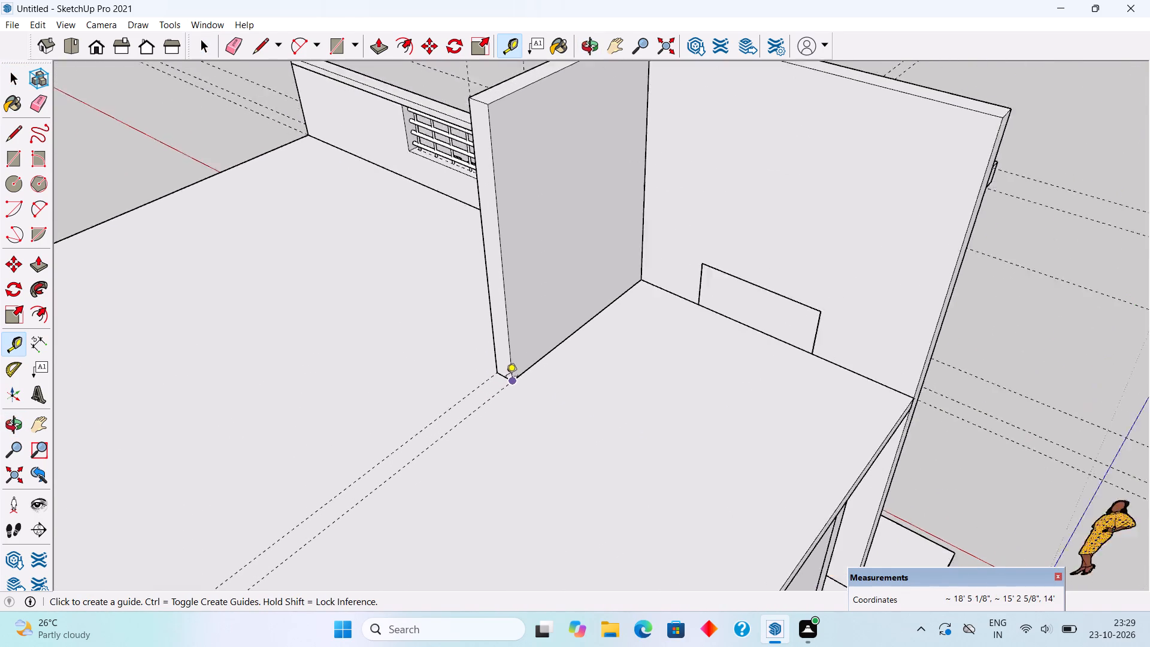
pyautogui.scroll(5, 506, 377)
pyautogui.doubleClick(503, 377)
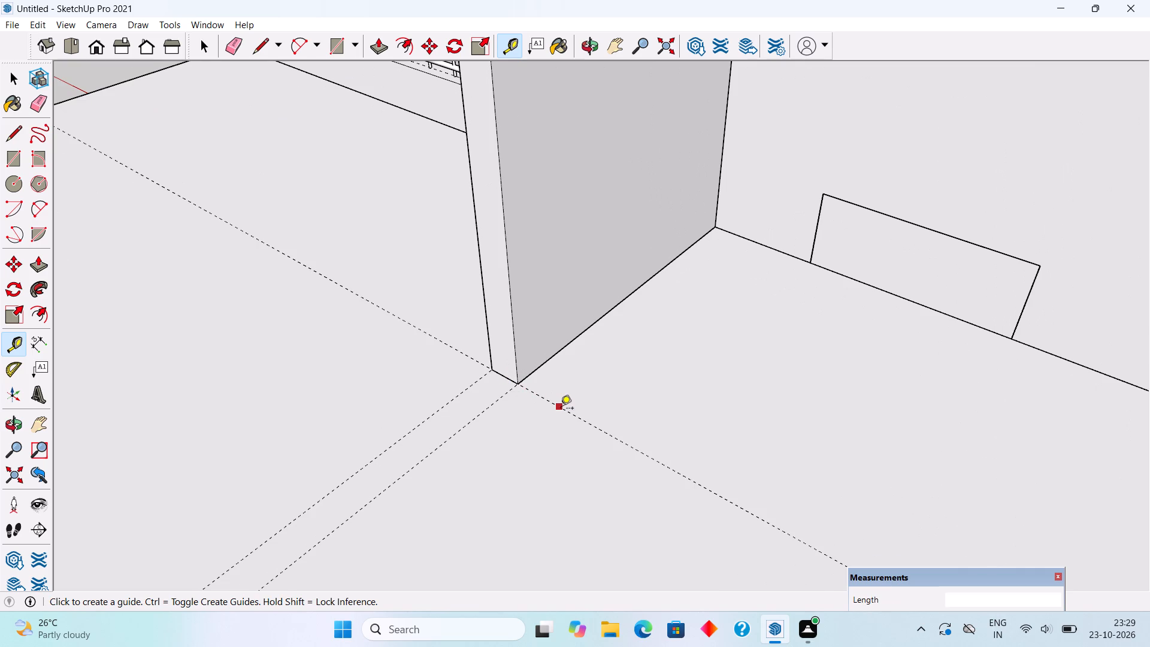
pyautogui.click(561, 409)
pyautogui.write('9"')
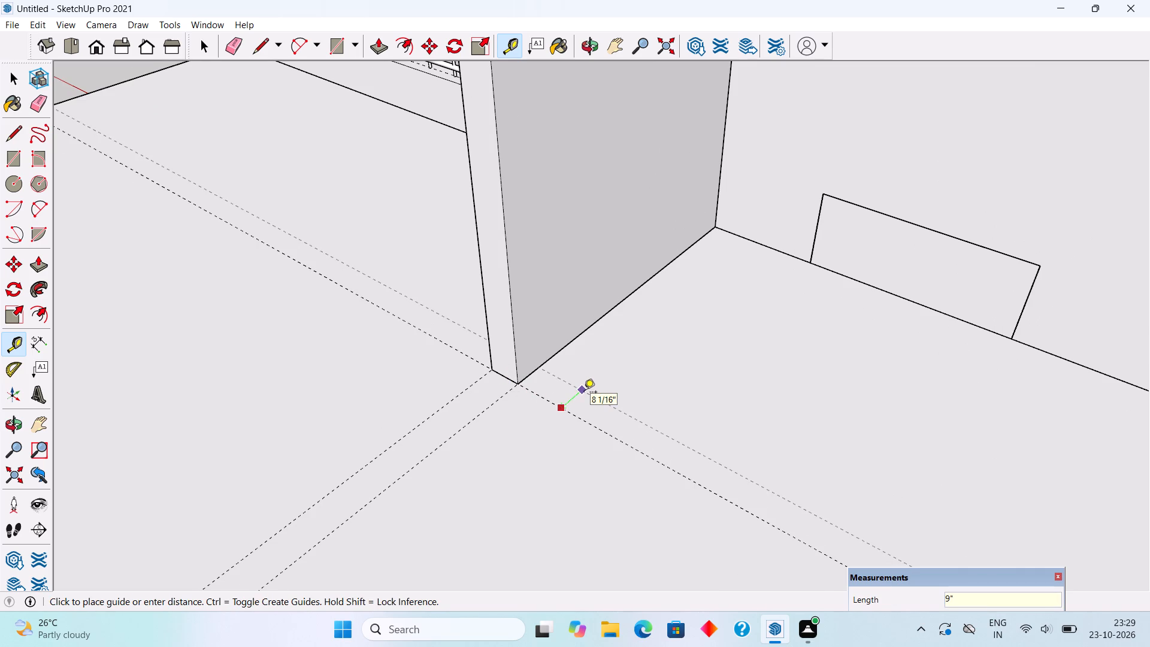
pyautogui.press('Return')
# Place a guide 9" in from the roof's outer side edge, parallel to it.
pyautogui.press('r')
pyautogui.scroll(-5, 561, 379)
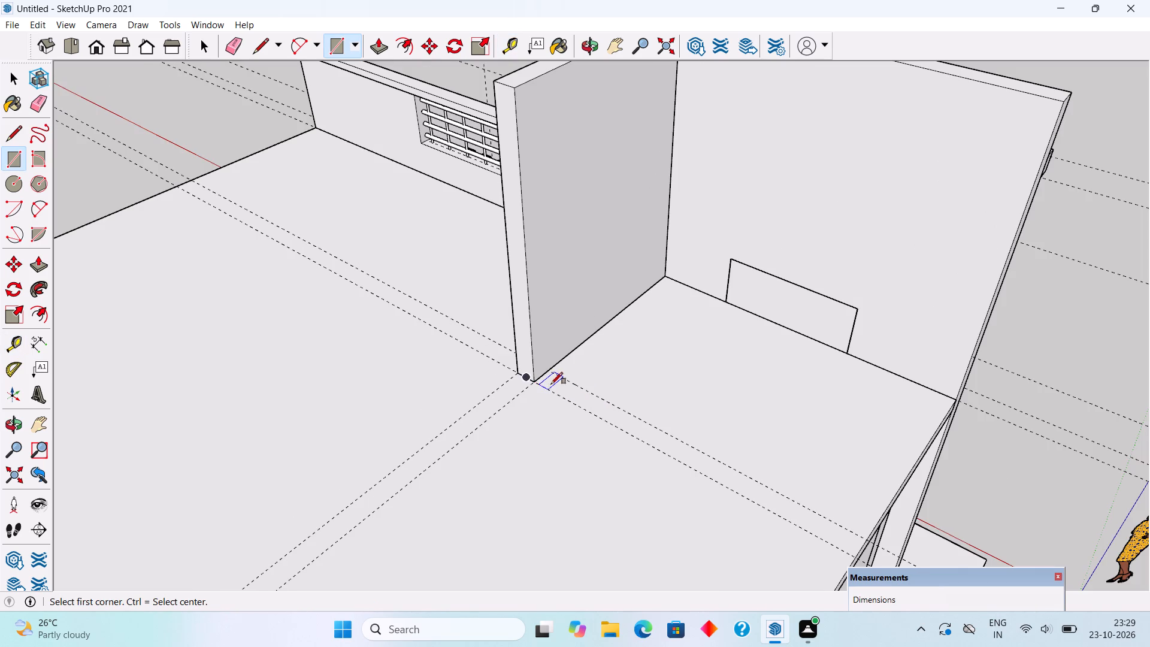
pyautogui.press('t')
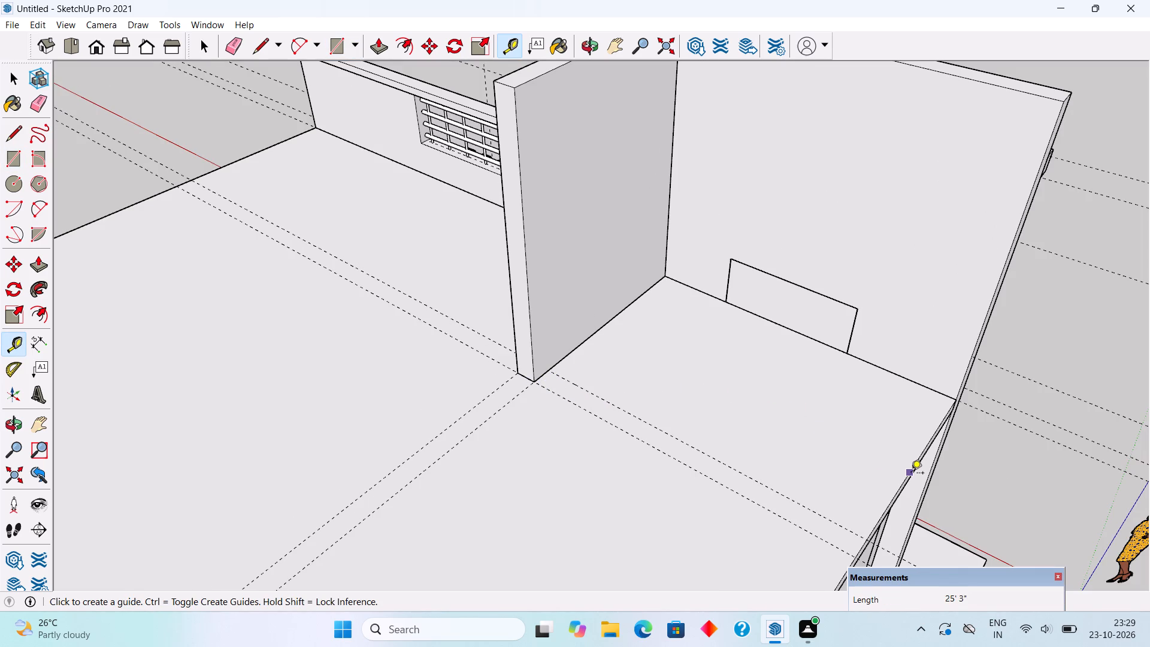
pyautogui.click(911, 474)
pyautogui.write('9"')
pyautogui.press('Return')
# Draw a 9" wide roof rectangle from the side wall's free end to the new guide and Push/Pull it up 10' 6".
pyautogui.press('r')
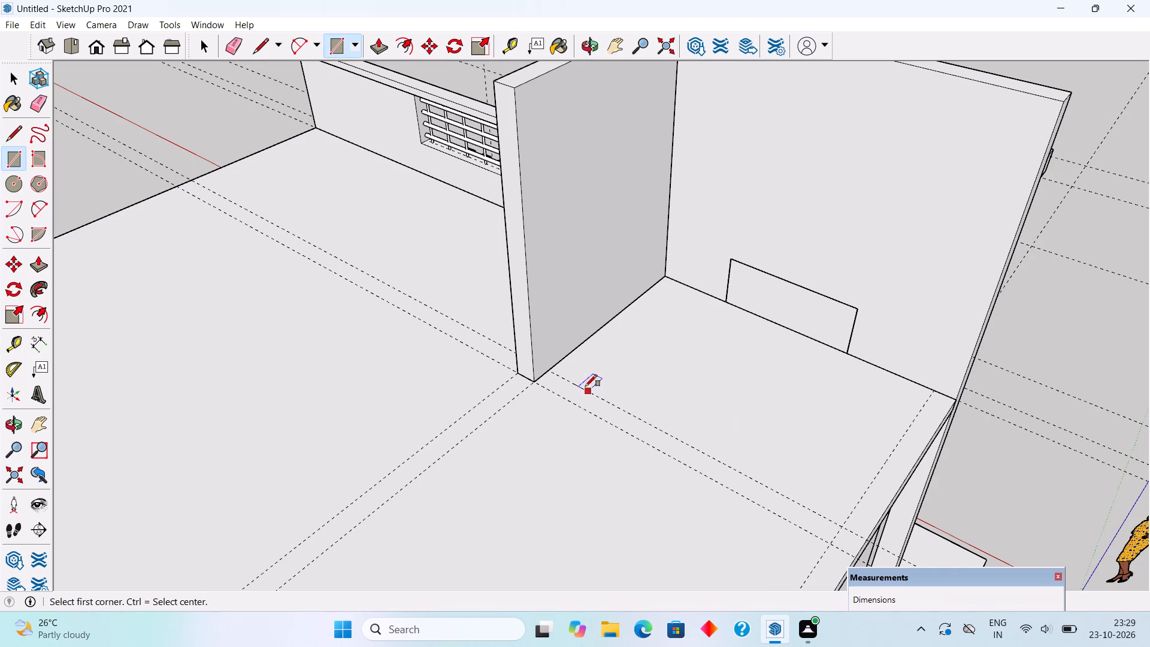
pyautogui.click(548, 371)
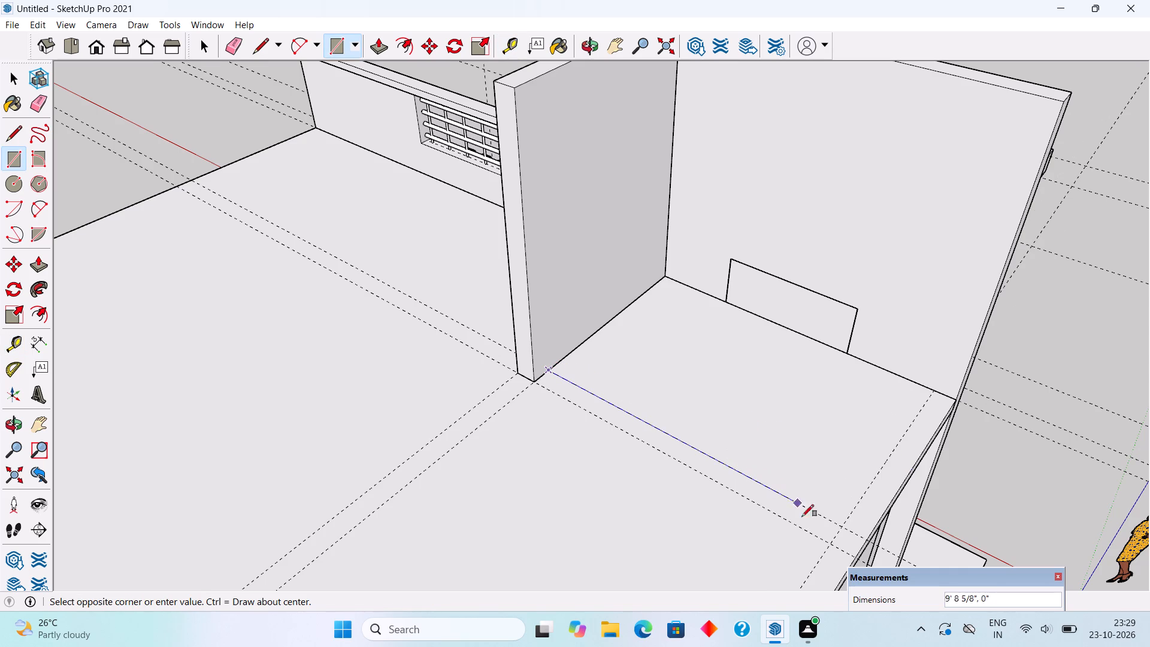
pyautogui.click(836, 540)
pyautogui.press('p')
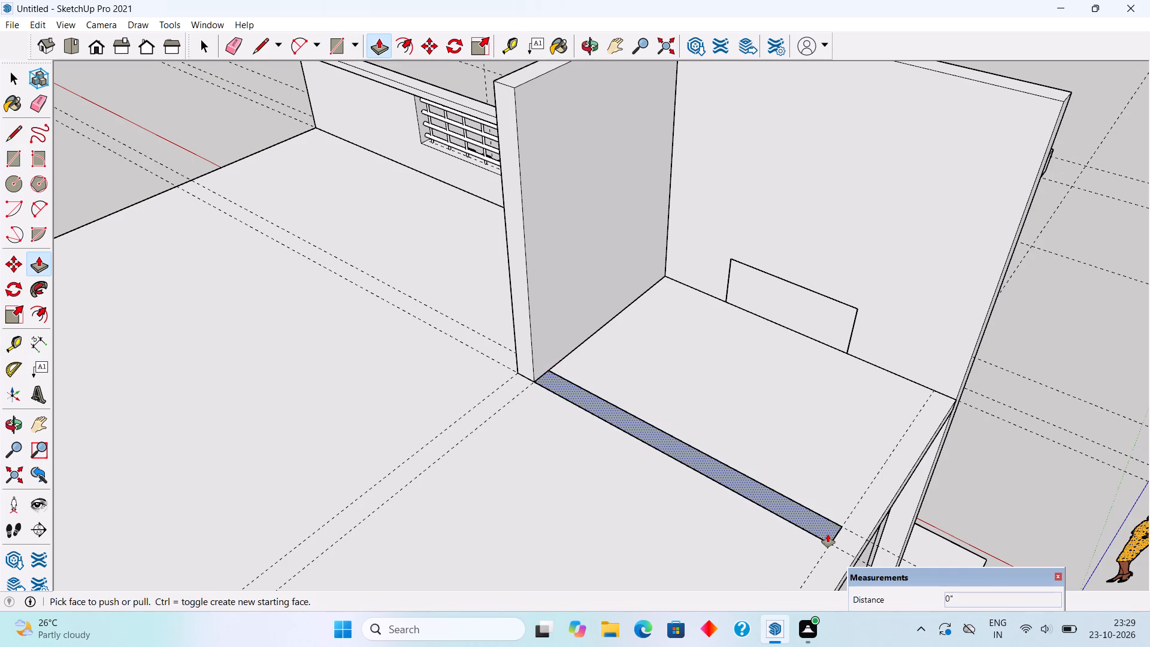
pyautogui.click(828, 534)
pyautogui.click(506, 85)
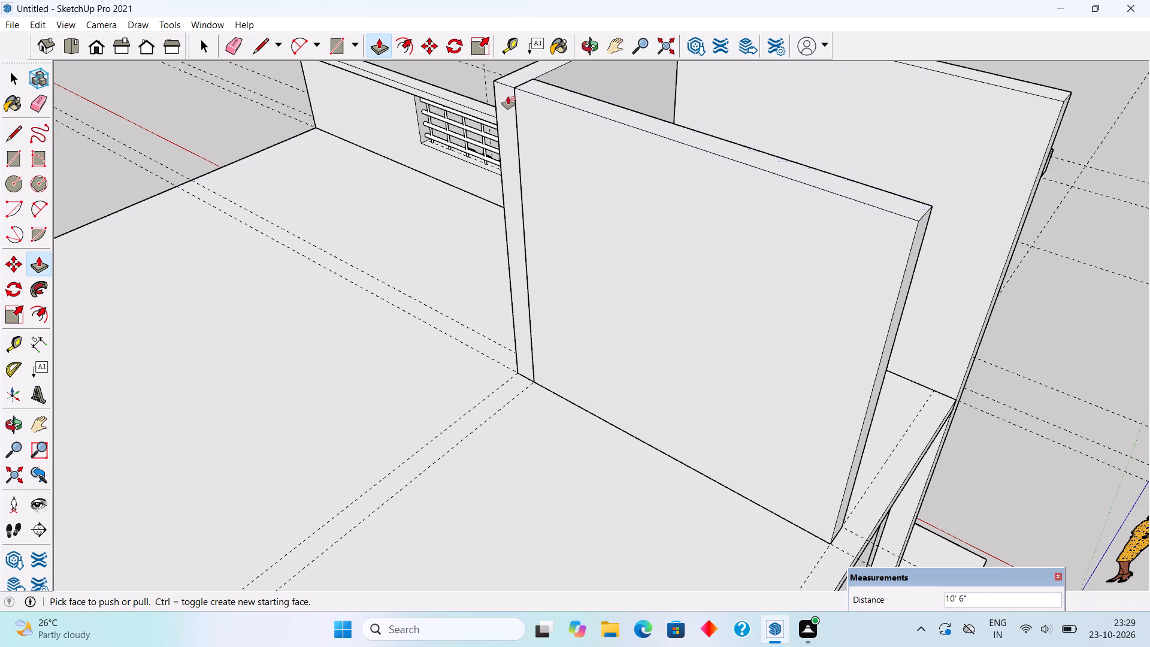
# Group the new back wall of the roof room.
pyautogui.press('space')
pyautogui.scroll(-2, 717, 349)
pyautogui.doubleClick(724, 360)
pyautogui.click(724, 360)
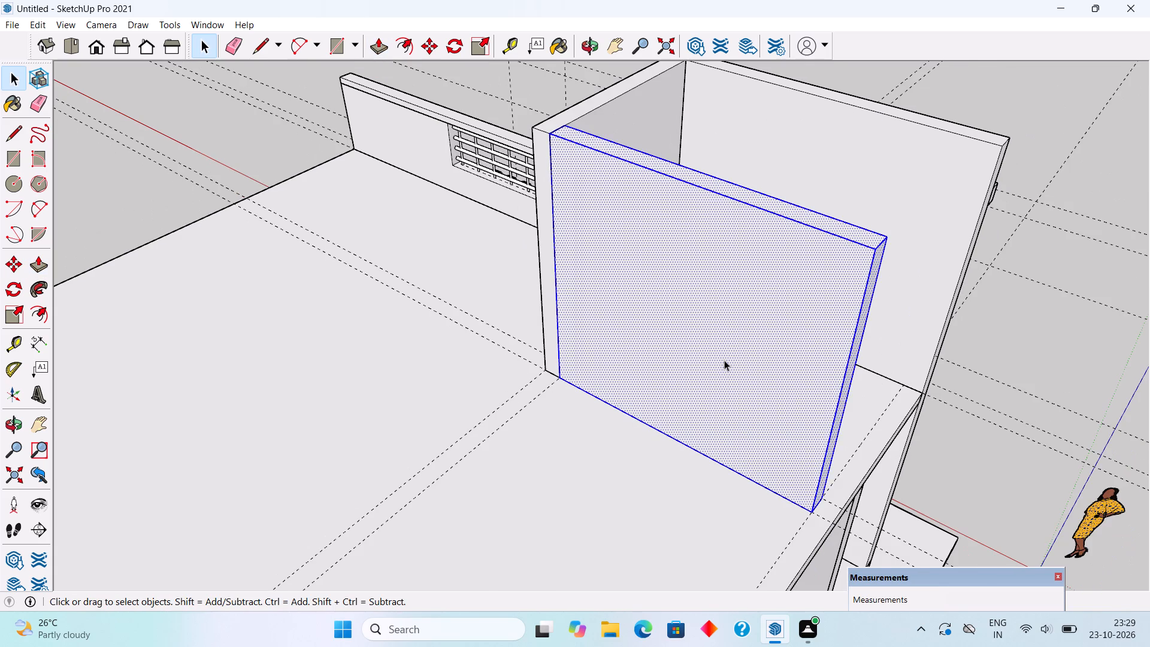
pyautogui.rightClick(724, 360)
pyautogui.click(788, 480)
# Draw a roof-edge rectangle 9" by about 7' 11" between the back wall and tall wall, and Push/Pull it to the back wall's top.
pyautogui.scroll(-6, 795, 417)
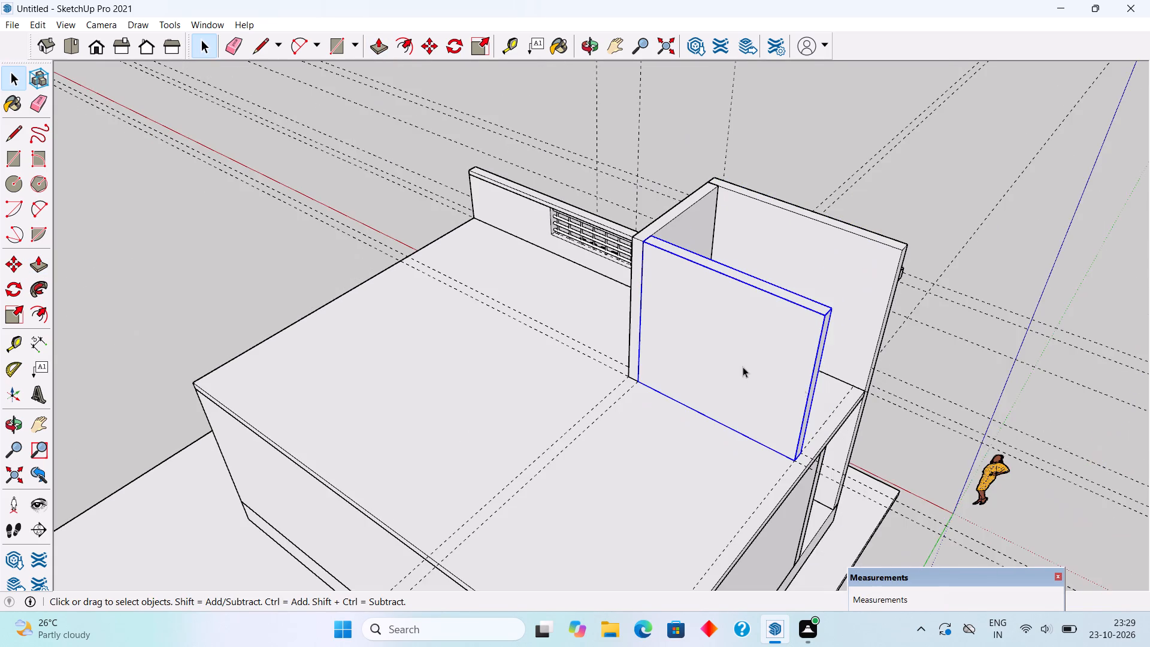
pyautogui.moveTo(946, 442); pyautogui.dragTo(803, 468, button='middle')
pyautogui.scroll(6, 780, 504)
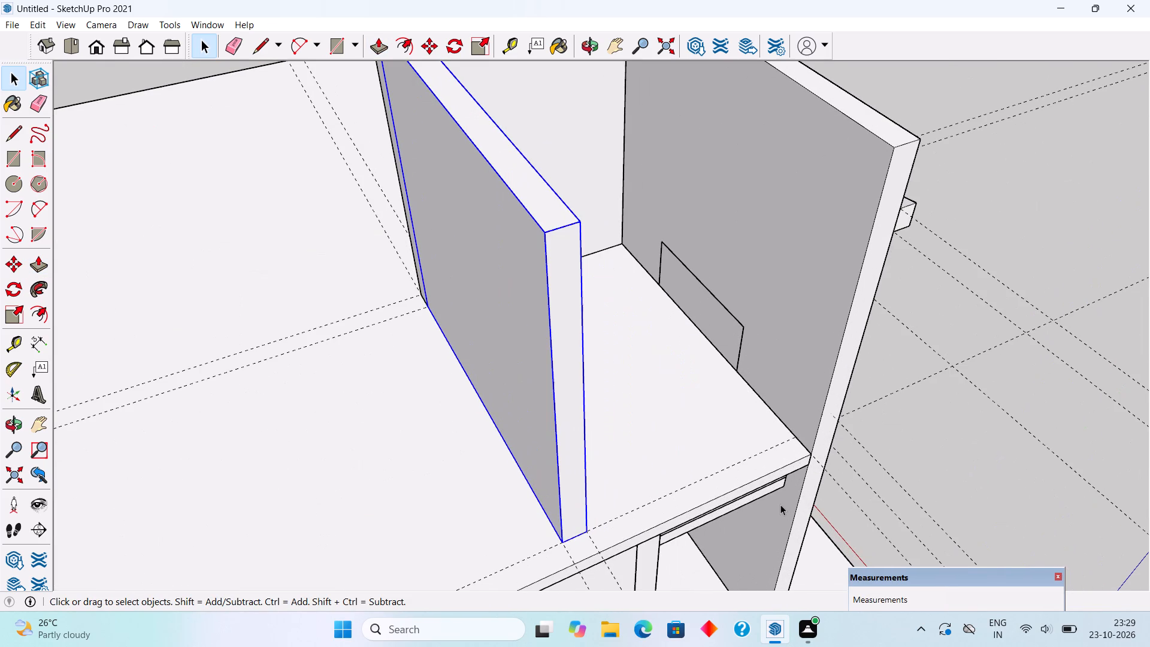
pyautogui.press('r')
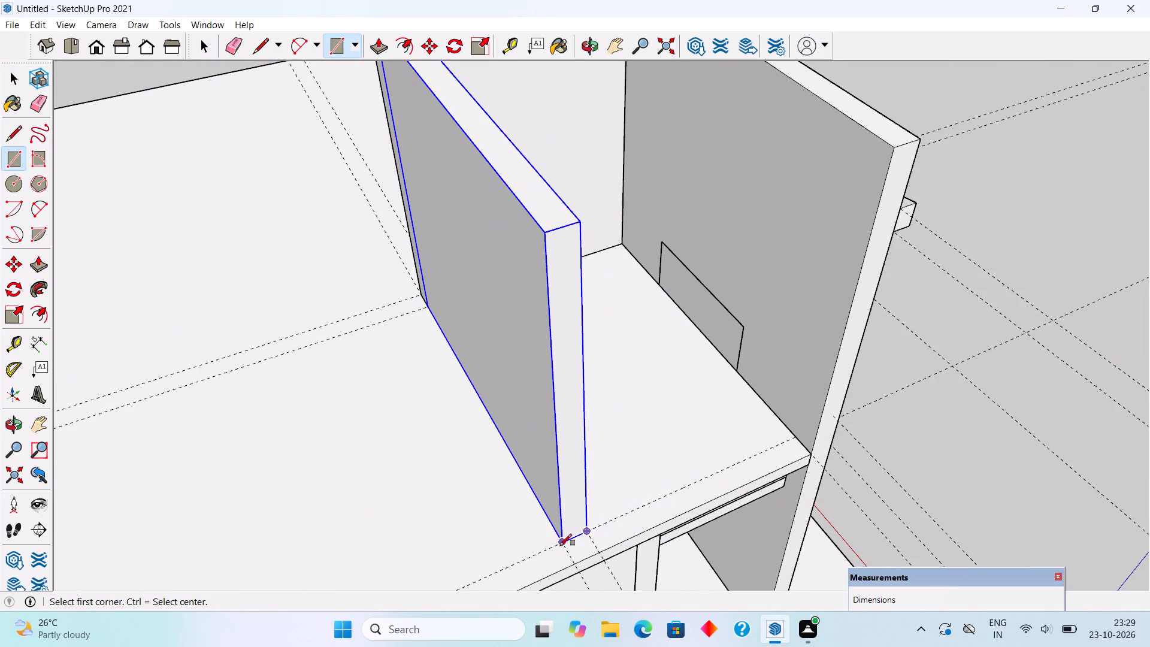
pyautogui.click(560, 545)
pyautogui.click(812, 455)
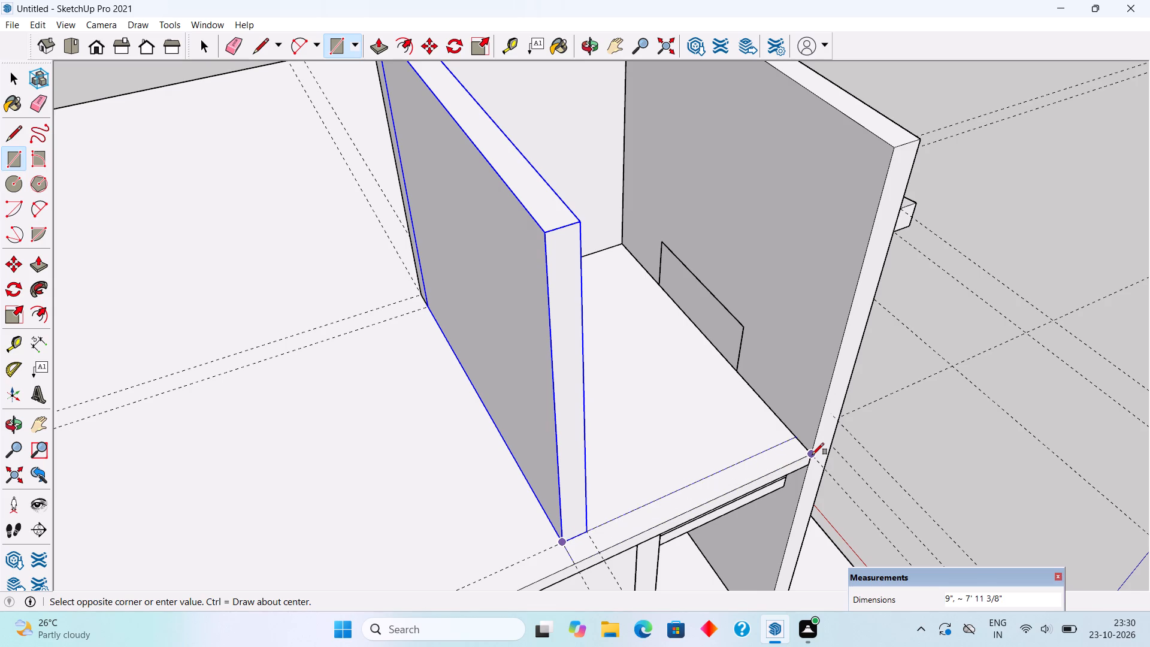
pyautogui.press('p')
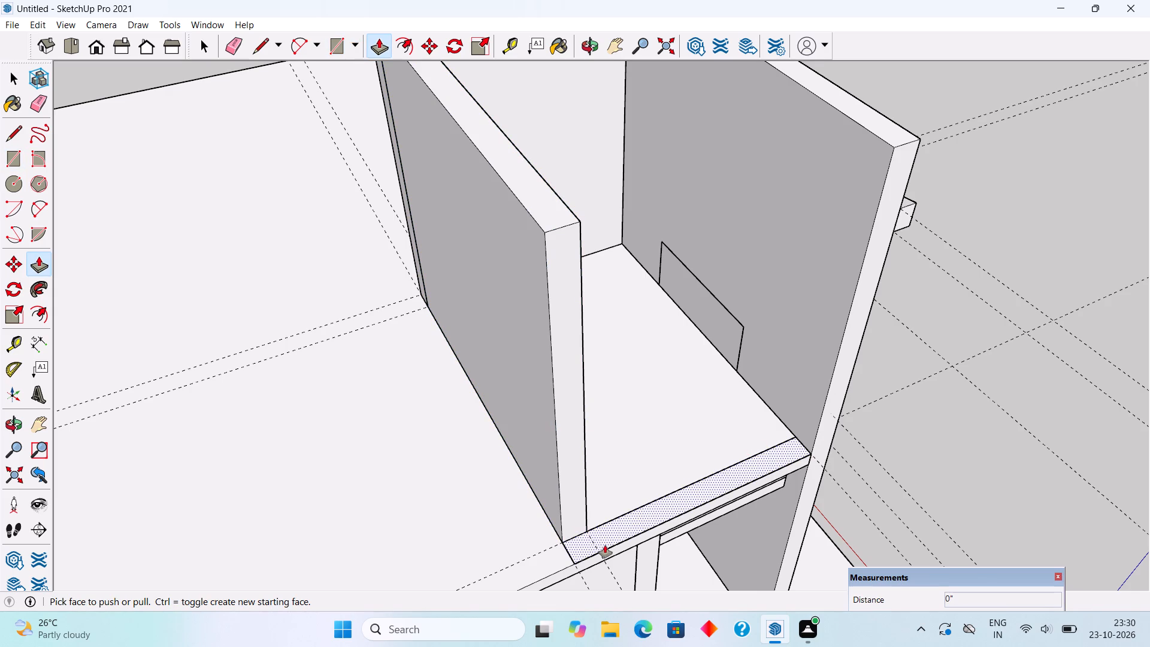
pyautogui.click(604, 546)
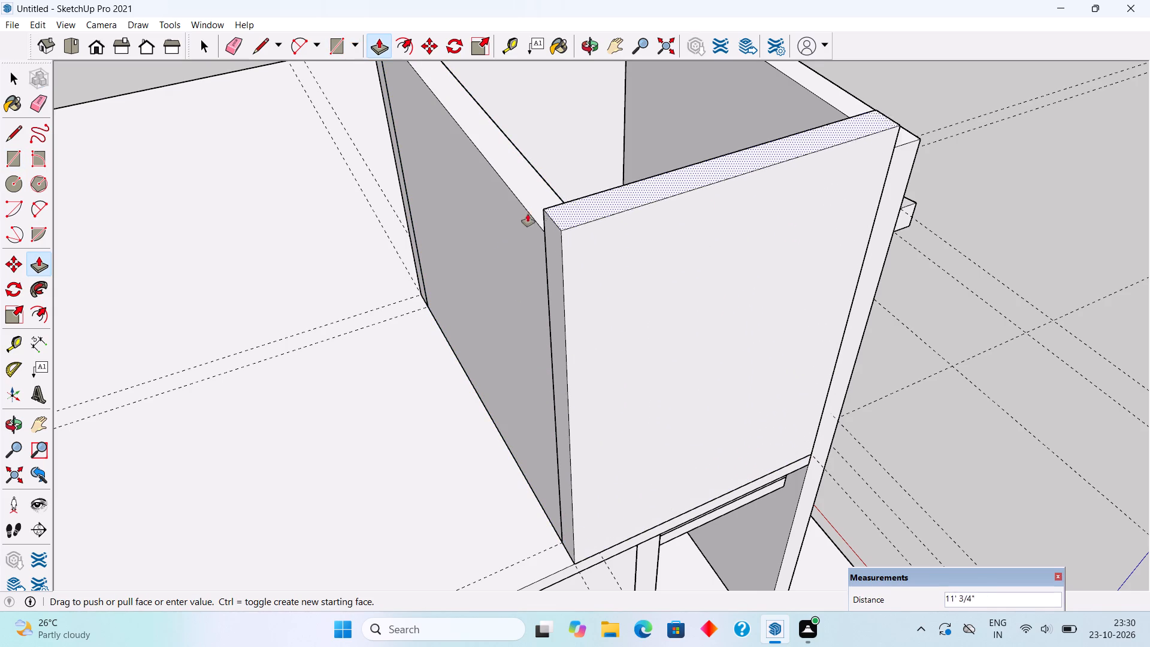
pyautogui.click(532, 210)
# Group the new side wall along the roof's outer edge and clear the selection.
pyautogui.press('space')
pyautogui.tripleClick(604, 251)
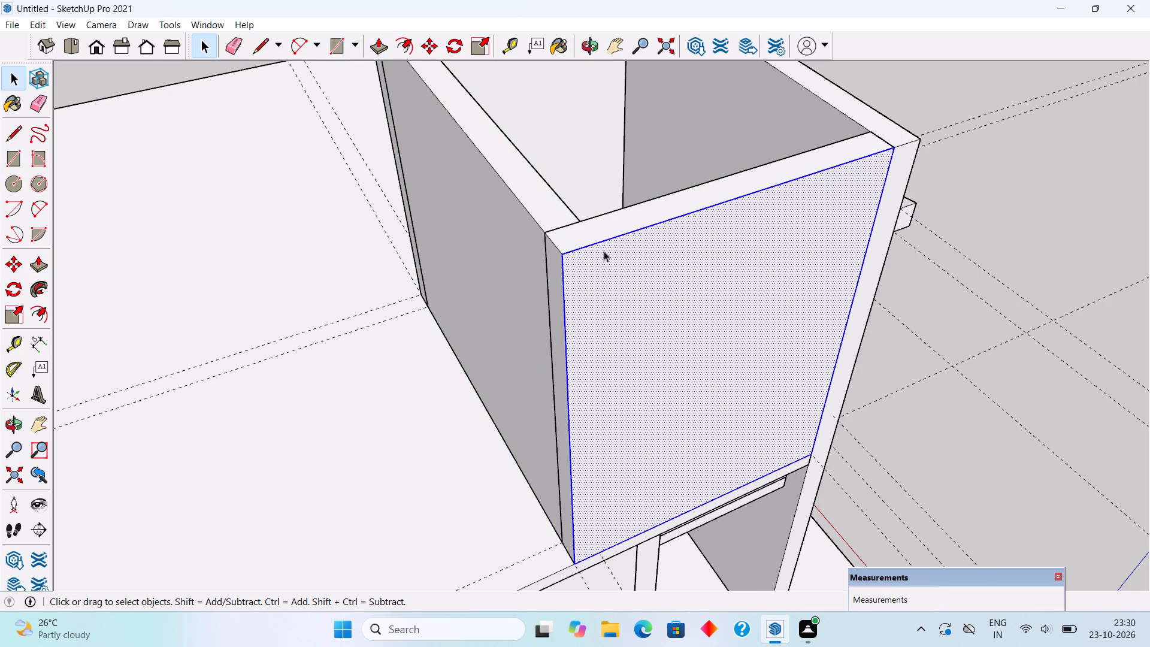
pyautogui.rightClick(604, 251)
pyautogui.click(656, 383)
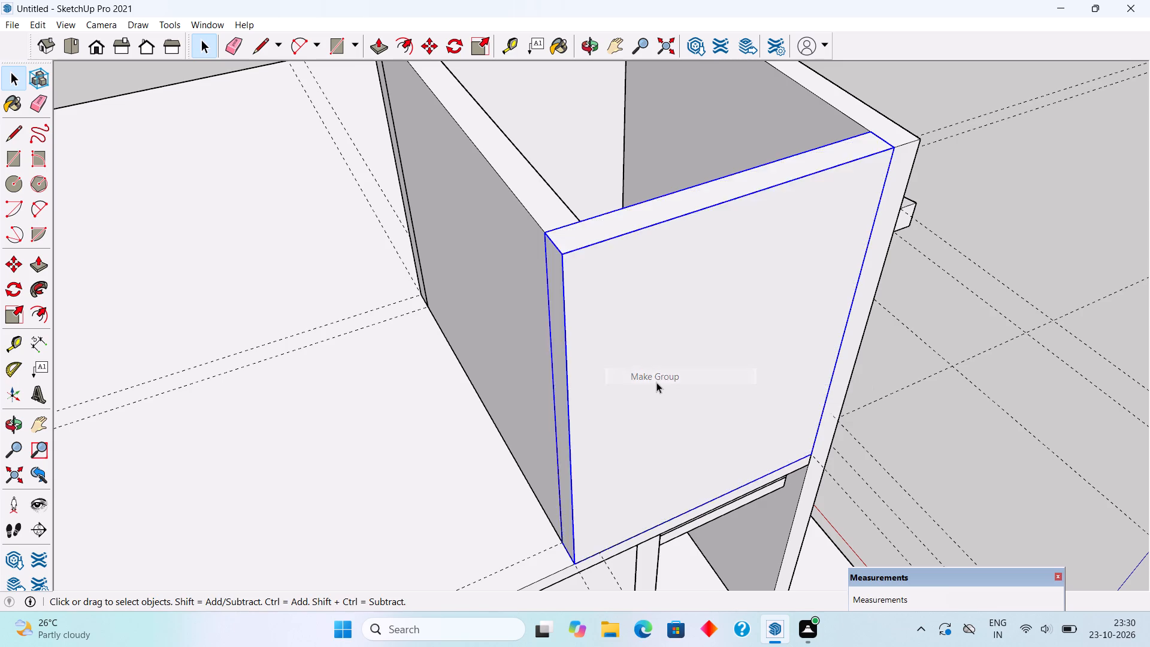
pyautogui.scroll(-9, 656, 382)
pyautogui.click(830, 344)
# Draw a rectangle about 12' 6" by 8' 8" over the tops of the roof room's four walls and Push/Pull it up 6".
pyautogui.moveTo(772, 276); pyautogui.dragTo(803, 400, button='middle')
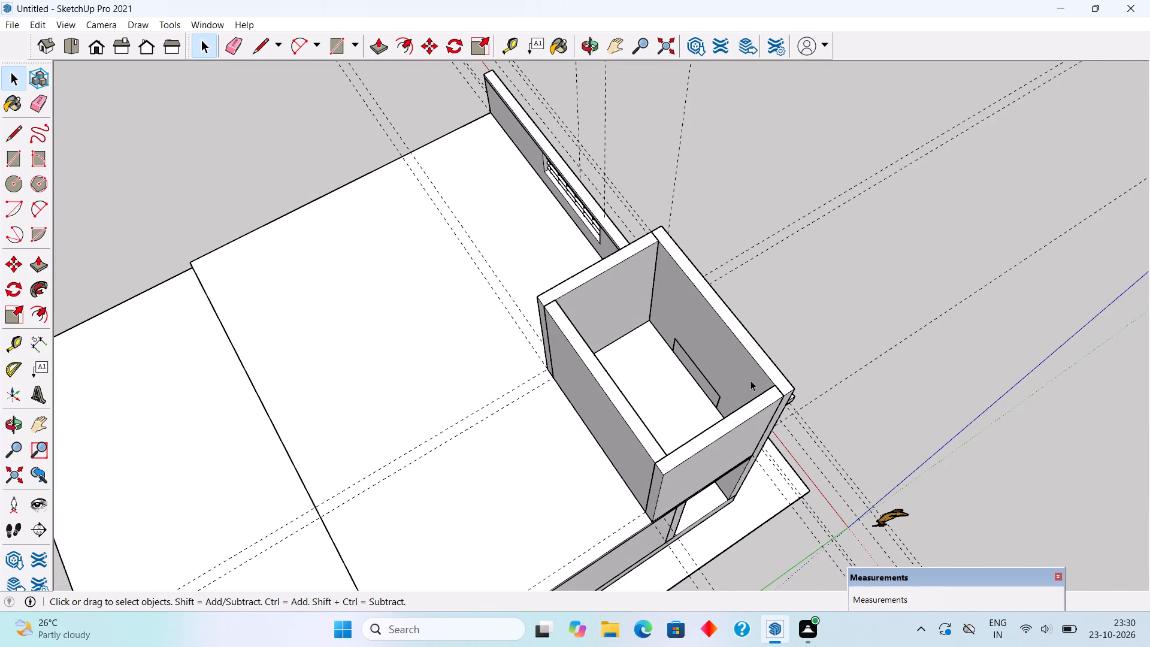
pyautogui.press('r')
pyautogui.click(662, 227)
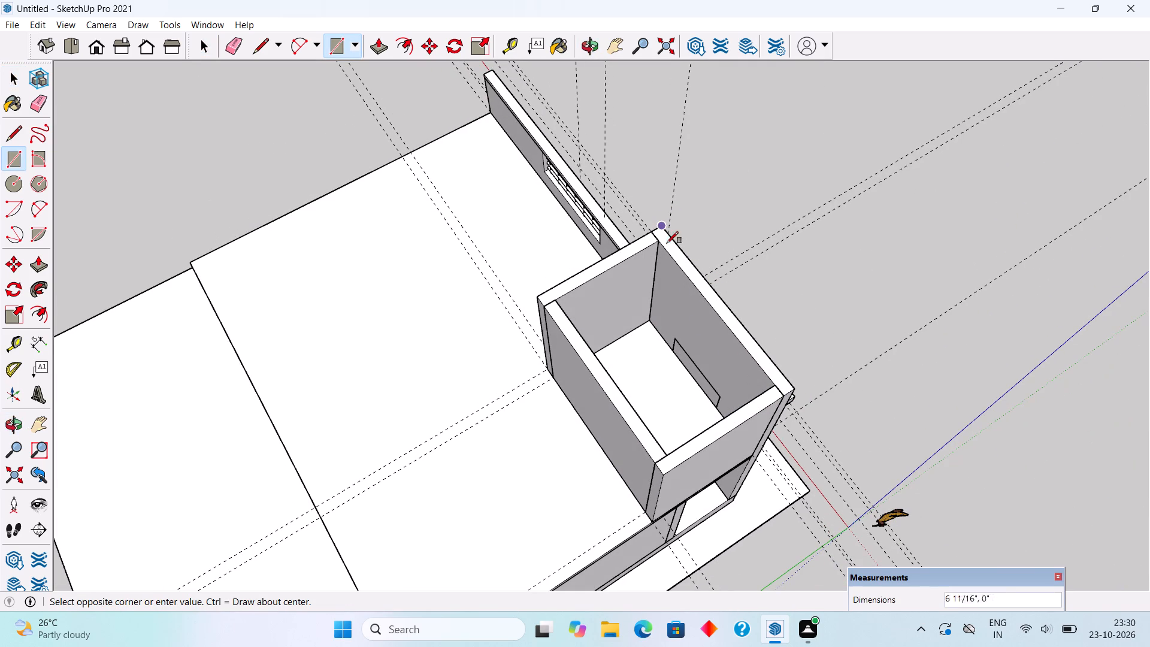
pyautogui.click(668, 473)
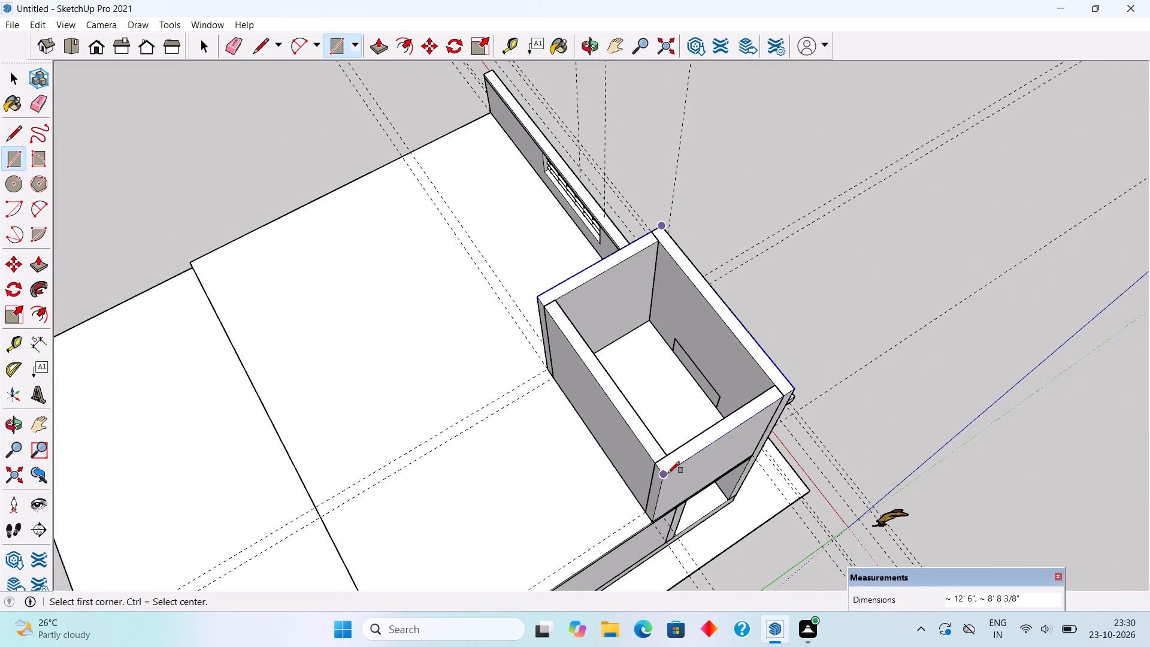
pyautogui.press('p')
pyautogui.click(668, 445)
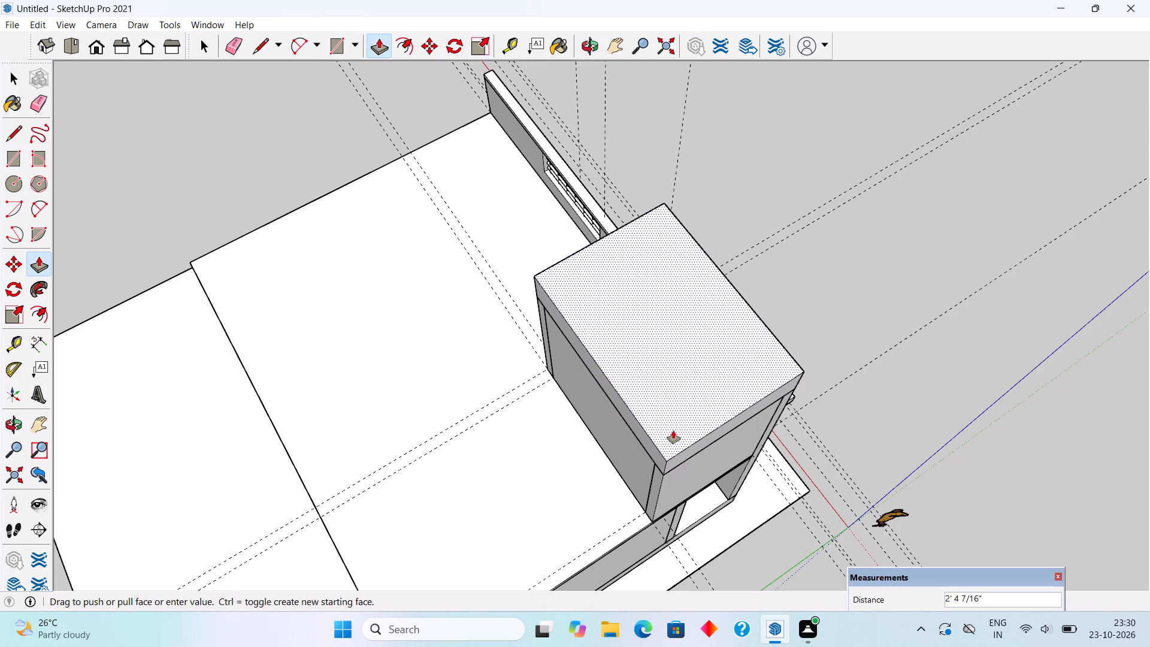
pyautogui.write('6"')
pyautogui.press('Return')
# Group the roof room's 6" top slab and clear the selection.
pyautogui.press('space')
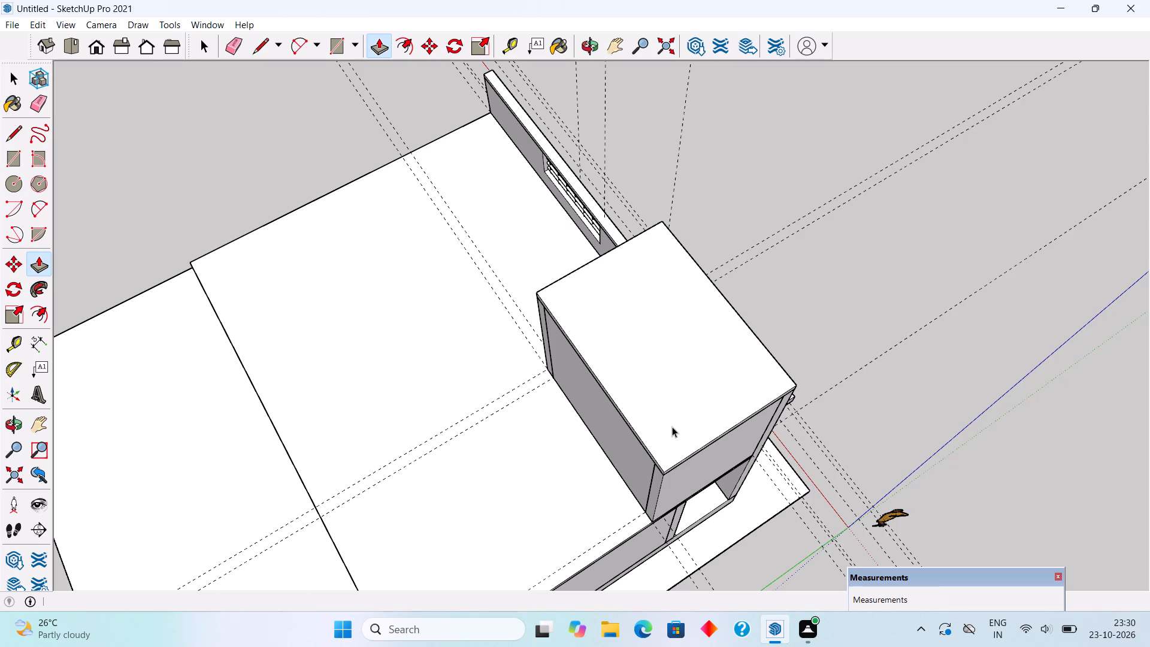
pyautogui.tripleClick(664, 436)
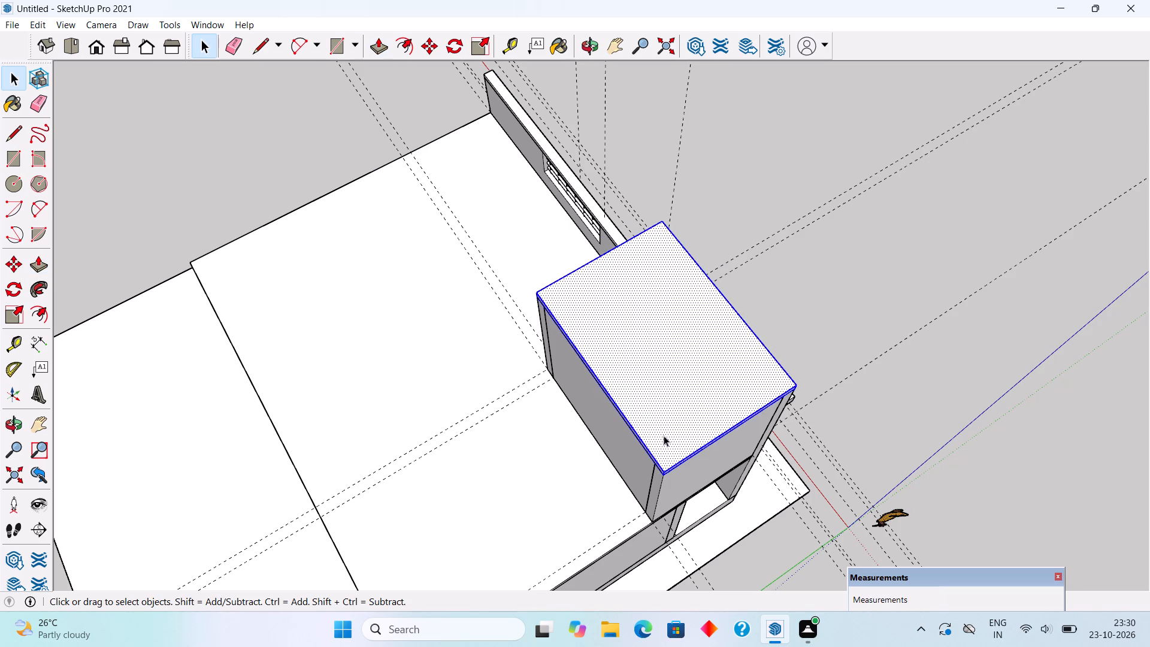
pyautogui.rightClick(664, 436)
pyautogui.click(722, 332)
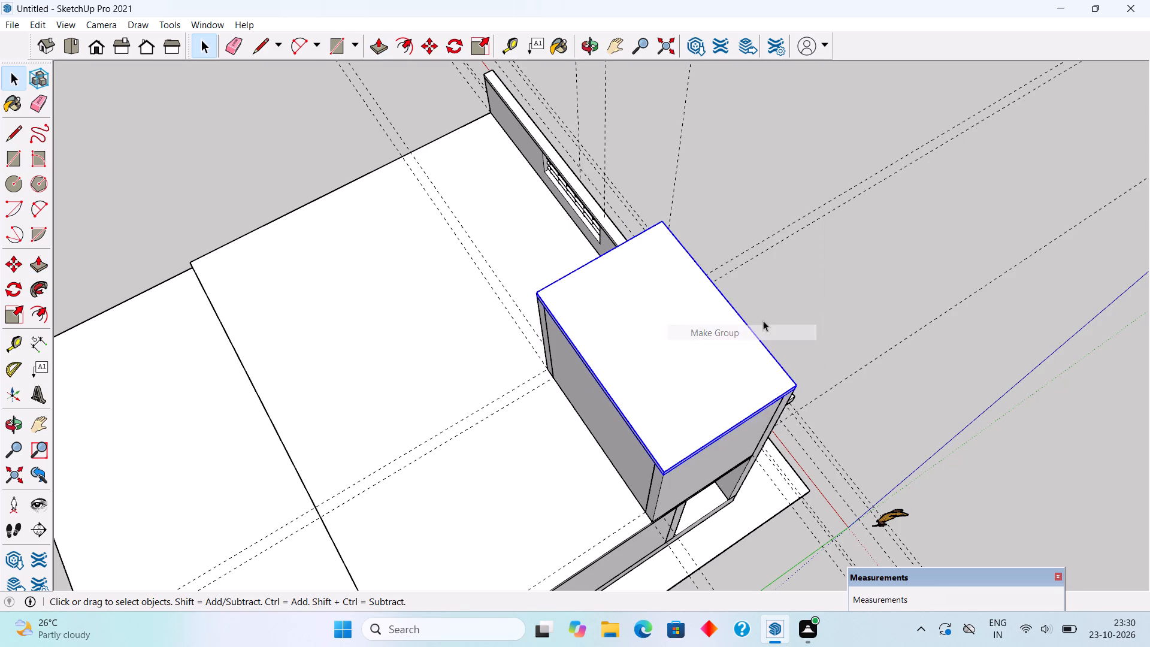
pyautogui.click(781, 316)
# Open the top slab's group and Push/Pull its front face outward 9".
pyautogui.moveTo(854, 370); pyautogui.dragTo(411, 317, button='middle')
pyautogui.moveTo(667, 388); pyautogui.dragTo(472, 219, button='middle')
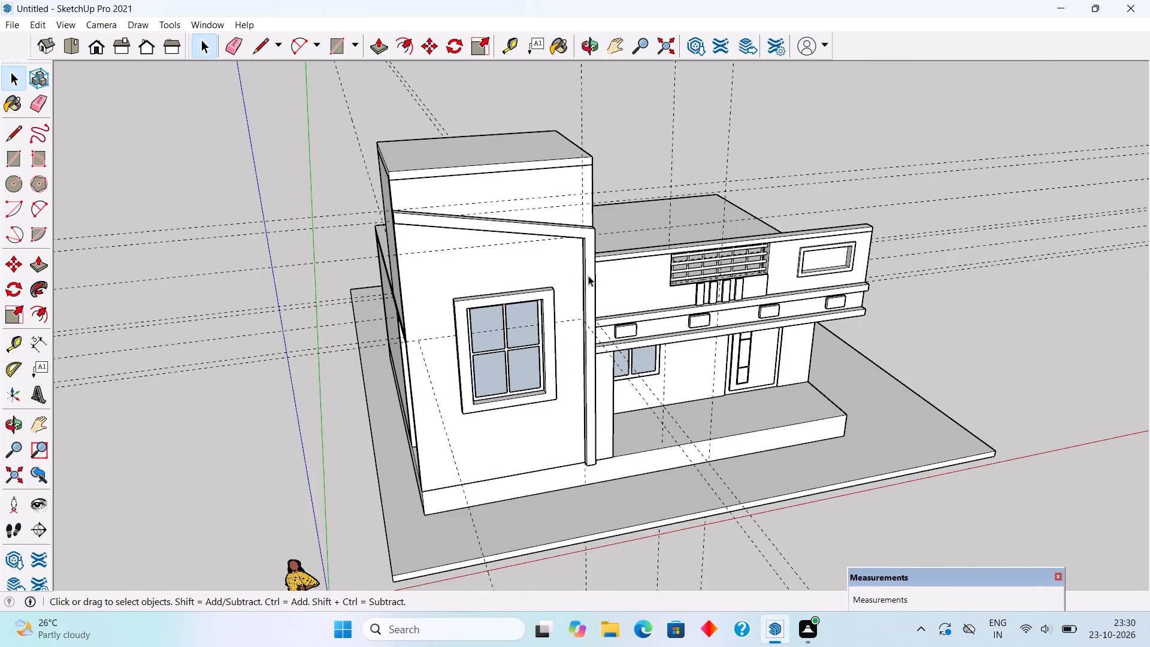
pyautogui.scroll(5, 538, 183)
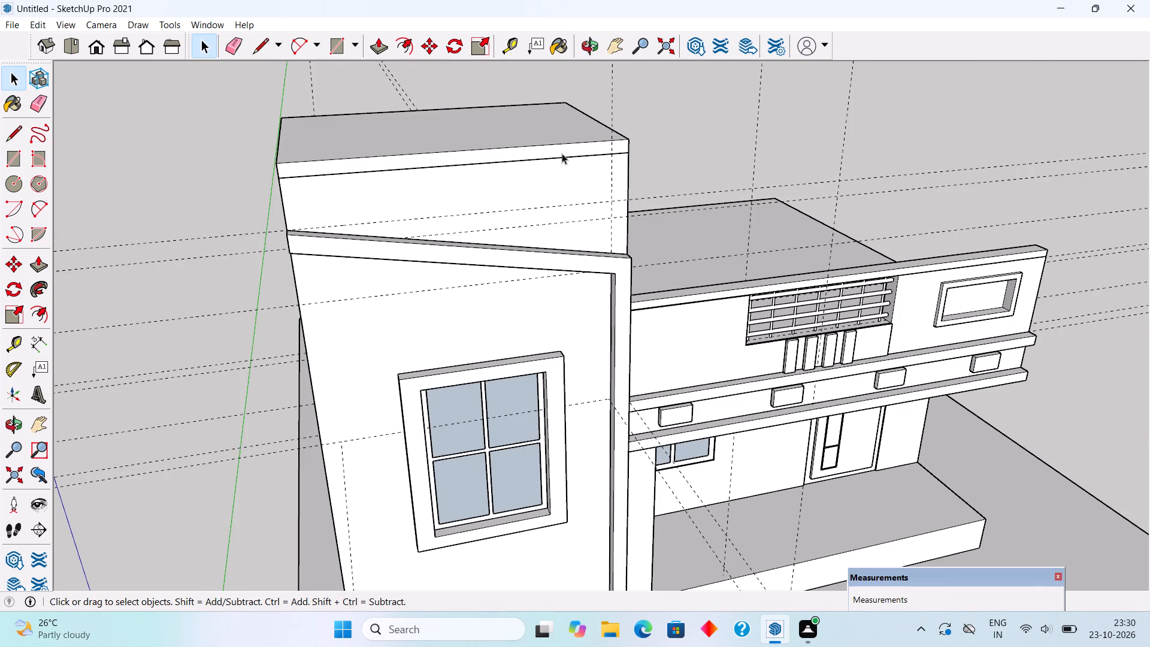
pyautogui.tripleClick(562, 153)
pyautogui.press('p')
pyautogui.click(563, 151)
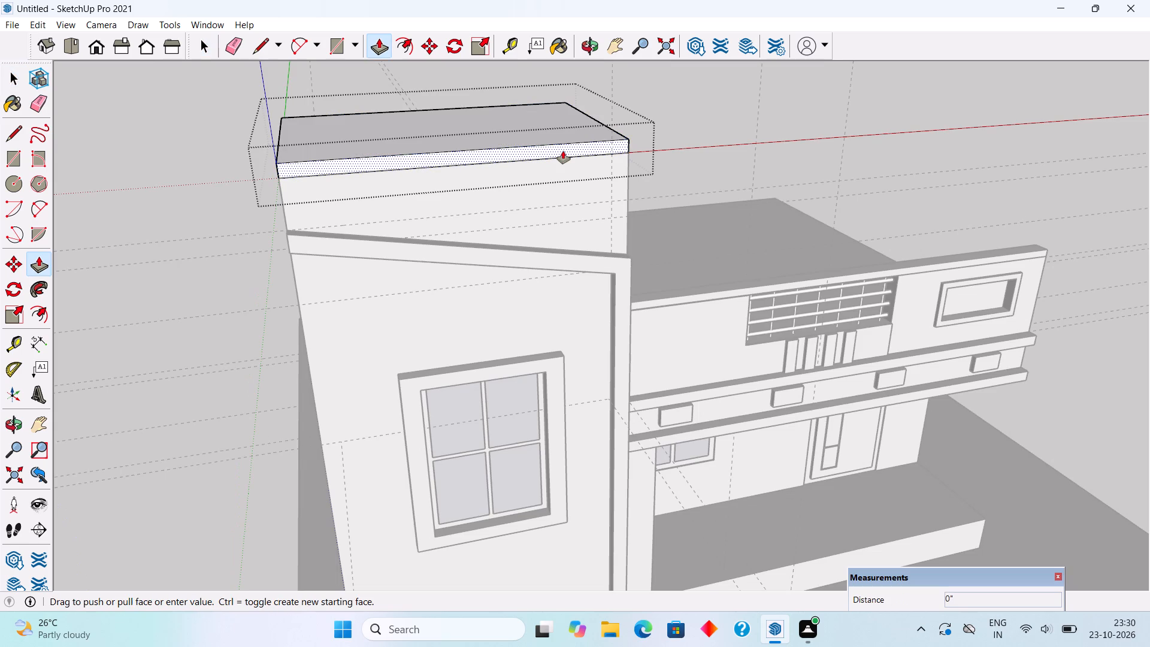
pyautogui.write('9"')
pyautogui.press('Return')
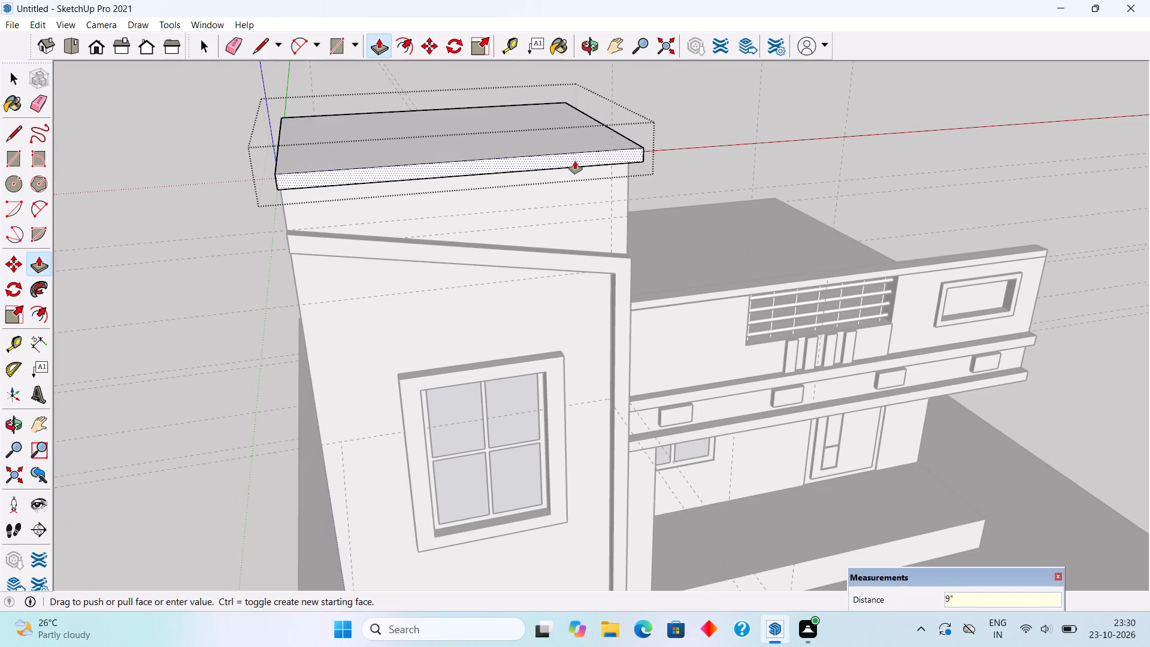
# Push/Pull both side faces of the top slab outward 9" and leave its group.
pyautogui.moveTo(674, 164); pyautogui.dragTo(424, 137, button='middle')
pyautogui.doubleClick(546, 122)
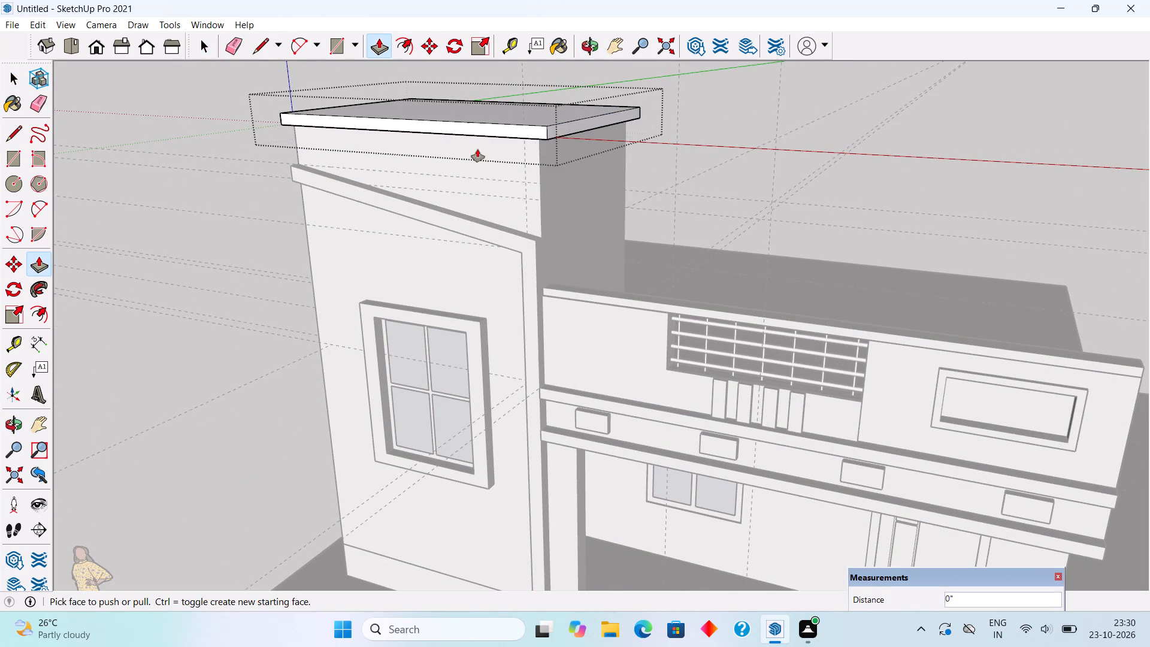
pyautogui.moveTo(478, 149); pyautogui.dragTo(912, 135, button='middle')
pyautogui.click(326, 148)
pyautogui.click(326, 148)
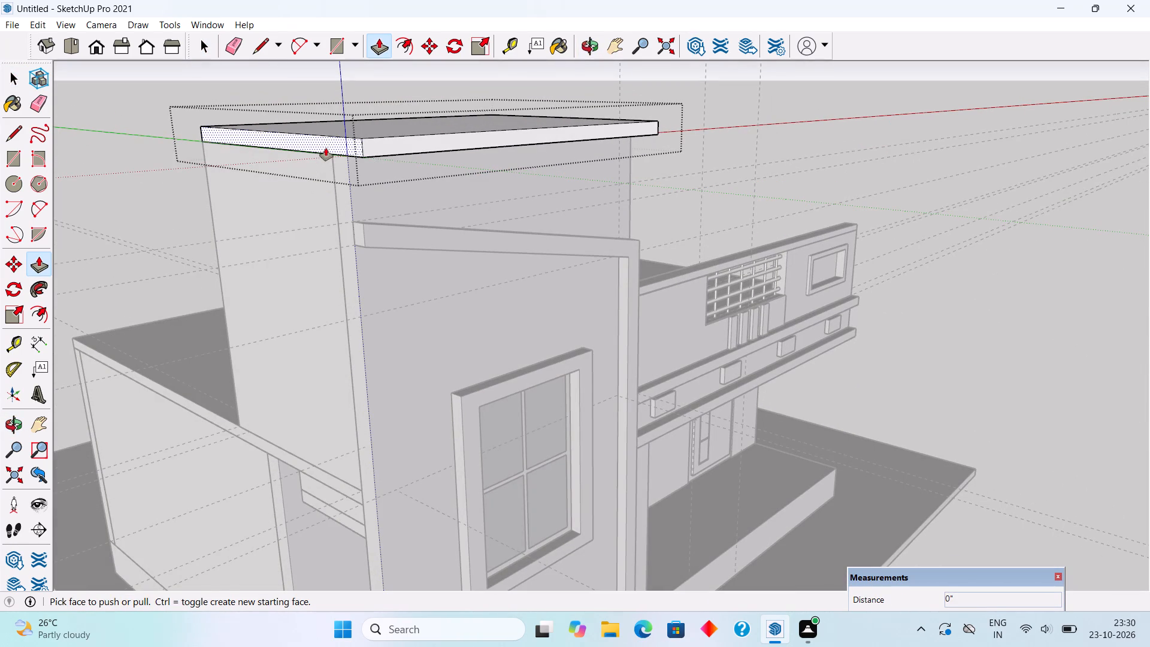
pyautogui.scroll(-5, 391, 260)
pyautogui.scroll(-3, 290, 259)
pyautogui.press('space')
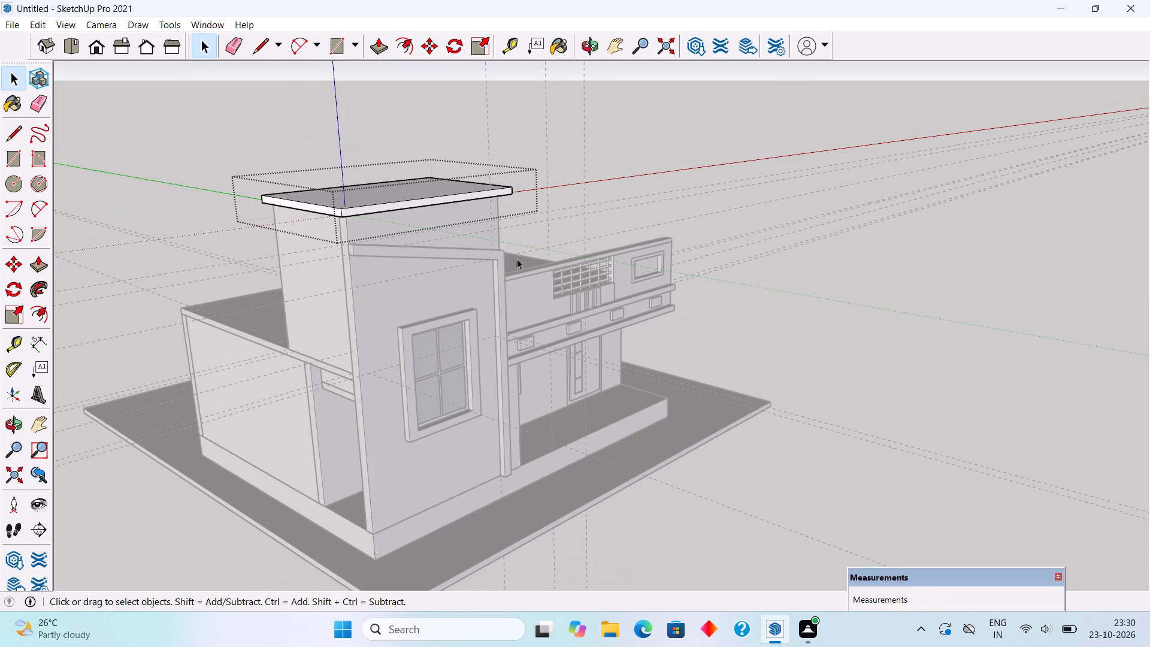
pyautogui.click(718, 135)
# Examine the slab overhang and the tall window wall from the front and from below.
pyautogui.moveTo(625, 237); pyautogui.dragTo(353, 81, button='middle')
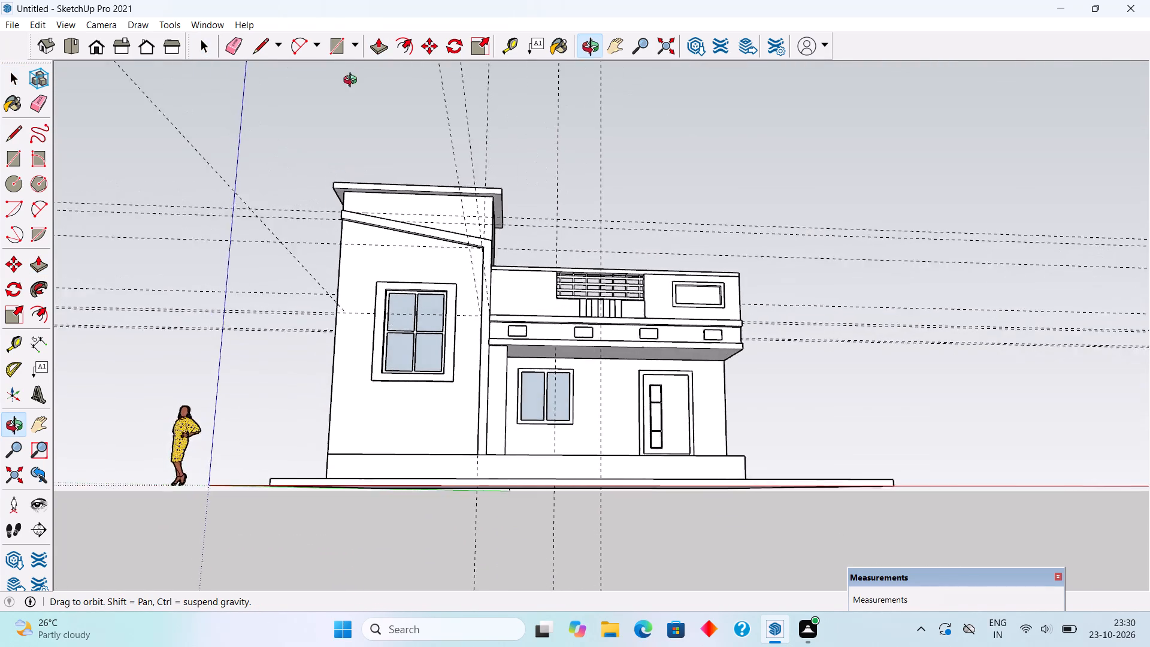
pyautogui.moveTo(353, 81); pyautogui.dragTo(313, 111, button='middle')
pyautogui.scroll(4, 352, 256)
pyautogui.moveTo(371, 222); pyautogui.dragTo(366, 132, button='middle')
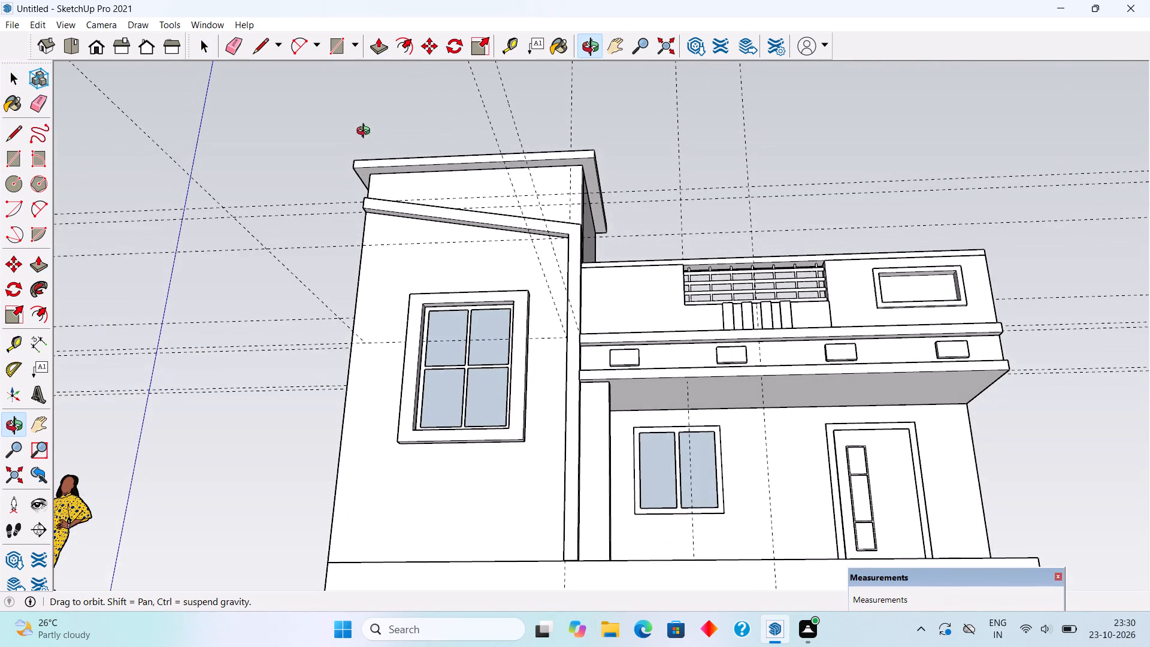
pyautogui.moveTo(366, 132); pyautogui.dragTo(374, 172, button='middle')
pyautogui.scroll(1, 376, 177)
pyautogui.scroll(4, 403, 279)
pyautogui.moveTo(438, 362); pyautogui.dragTo(542, 498, button='middle')
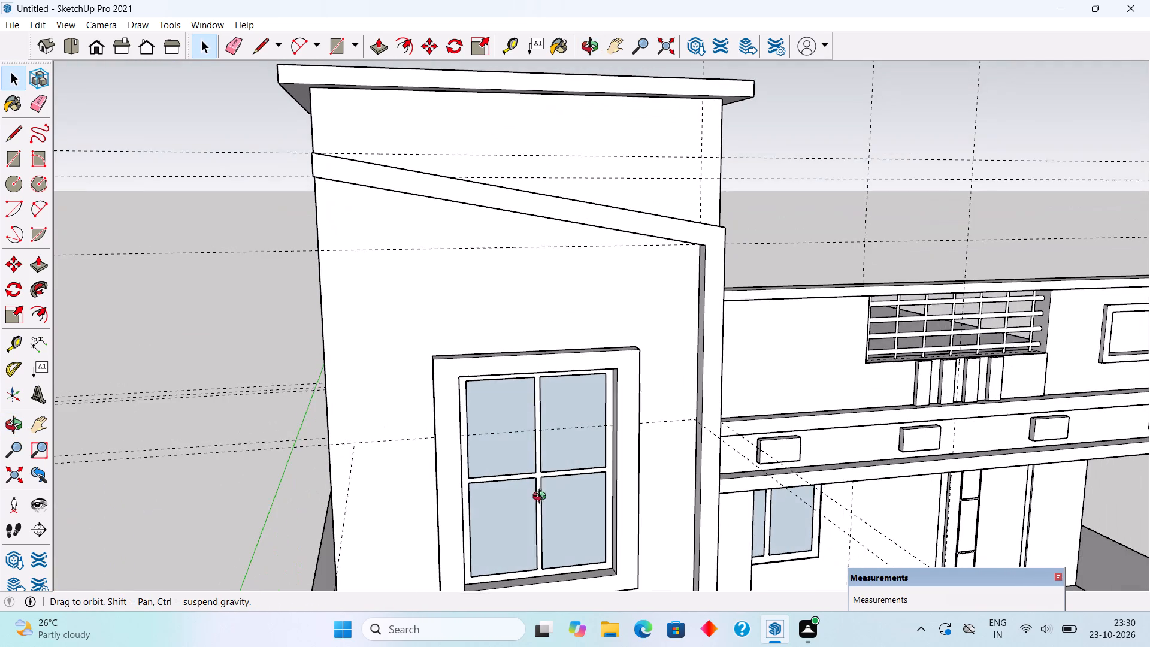
pyautogui.moveTo(542, 498); pyautogui.dragTo(543, 498, button='middle')
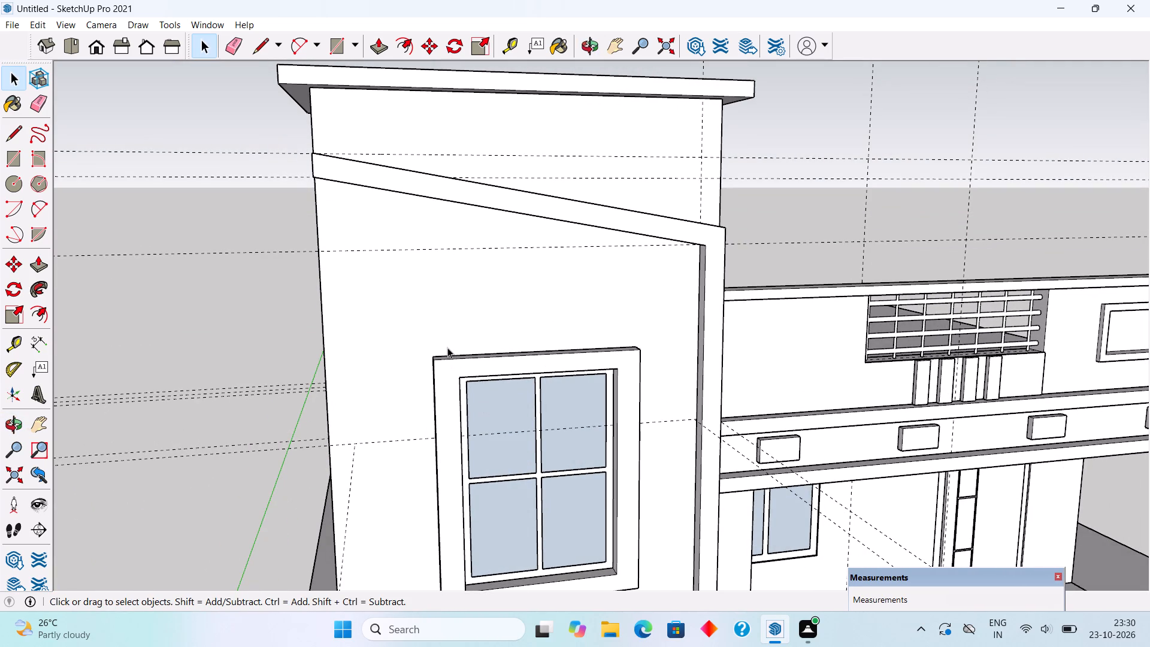
# Inside the tall window wall's group, draw lines along the sloped band's underside and down the vertical band's inner edge, and leave the group.
pyautogui.click(447, 347)
pyautogui.tripleClick(450, 326)
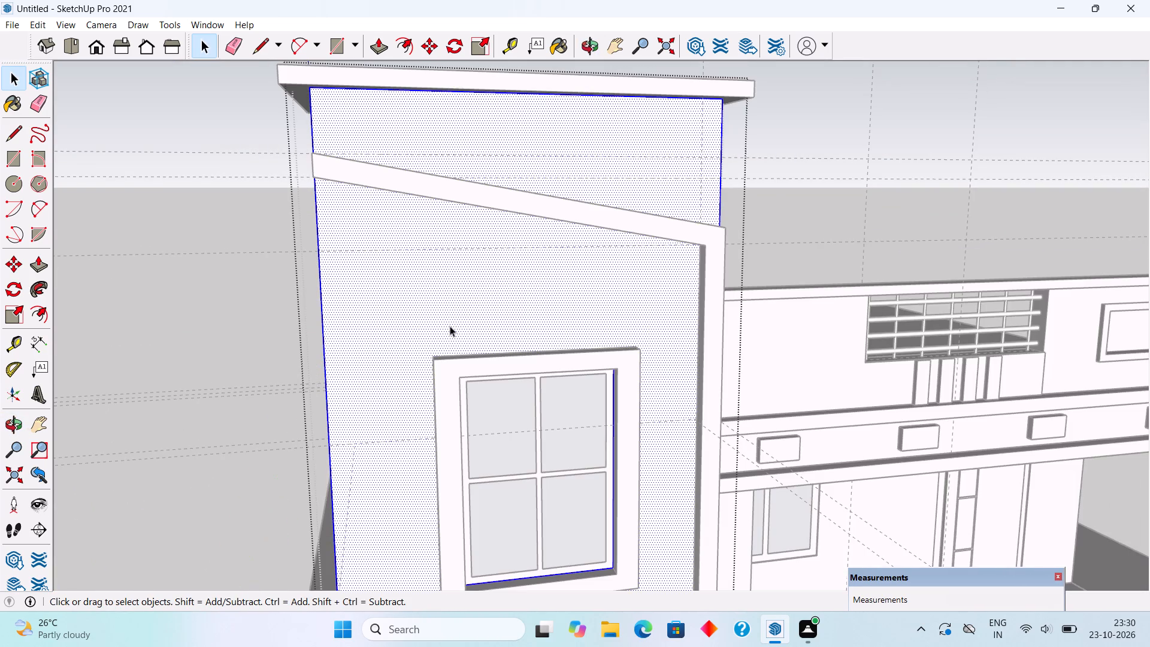
pyautogui.click(467, 298)
pyautogui.moveTo(467, 296); pyautogui.dragTo(557, 107, button='middle')
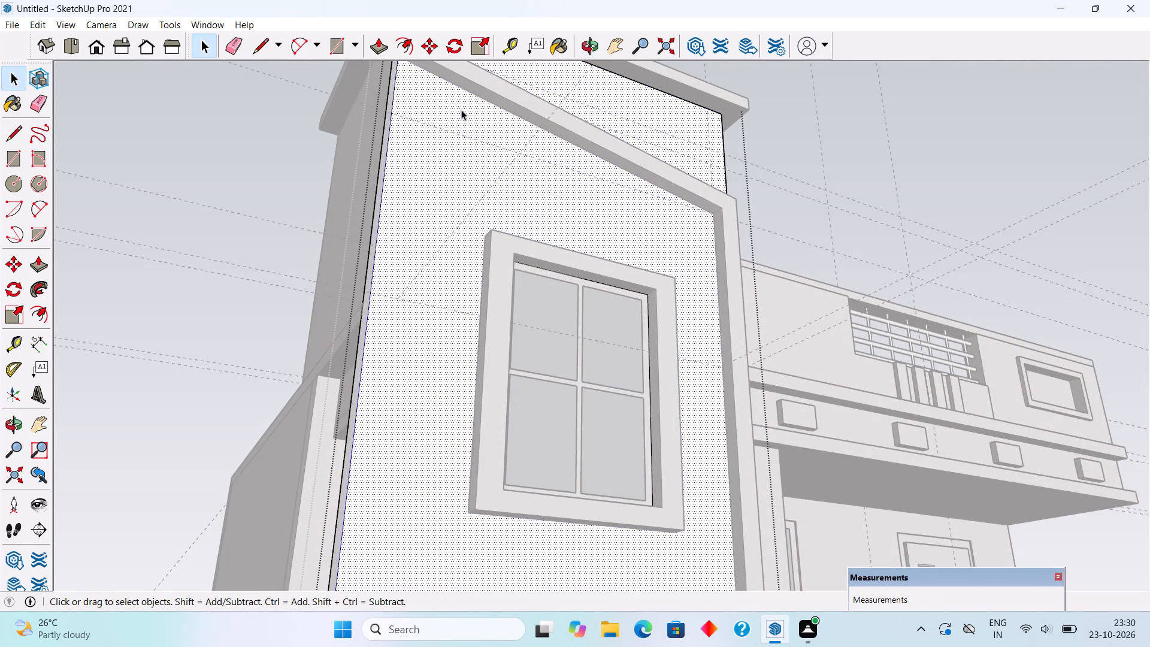
pyautogui.scroll(-4, 461, 110)
pyautogui.moveTo(463, 200); pyautogui.dragTo(506, 345, button='middle')
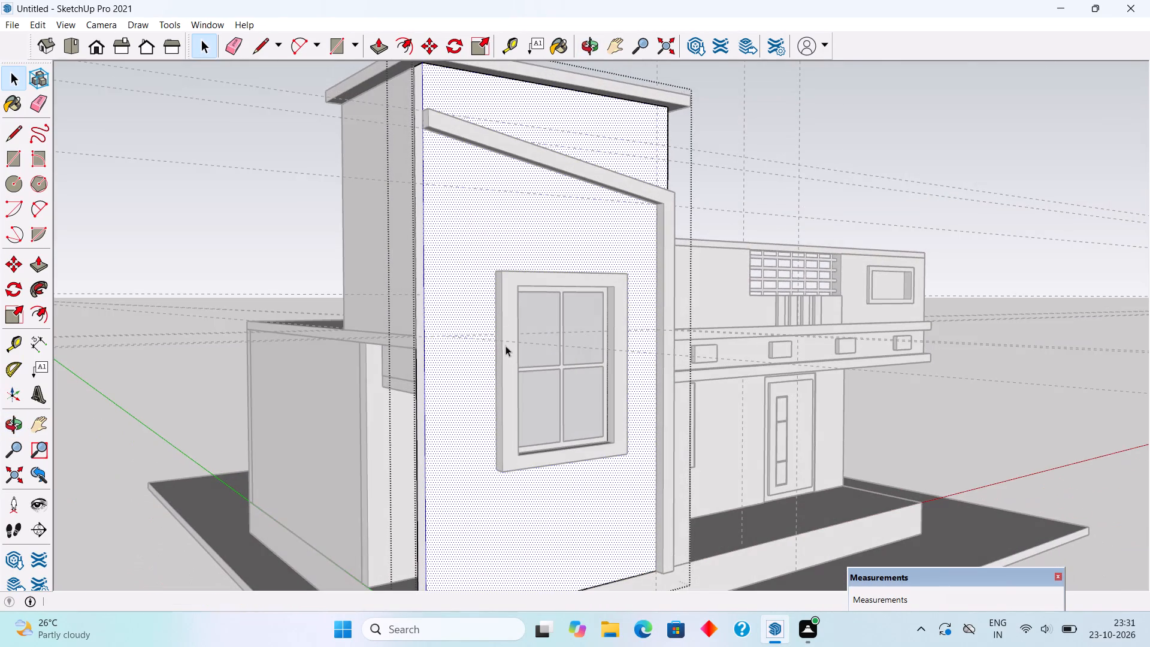
pyautogui.scroll(6, 436, 177)
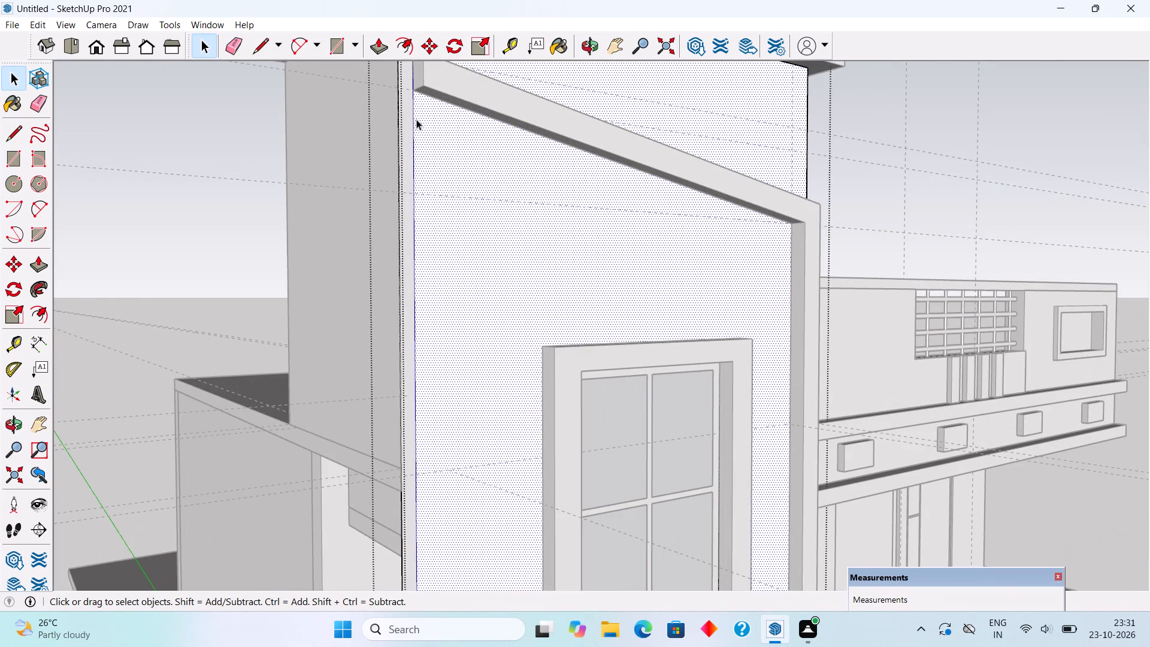
pyautogui.press('l')
pyautogui.click(415, 92)
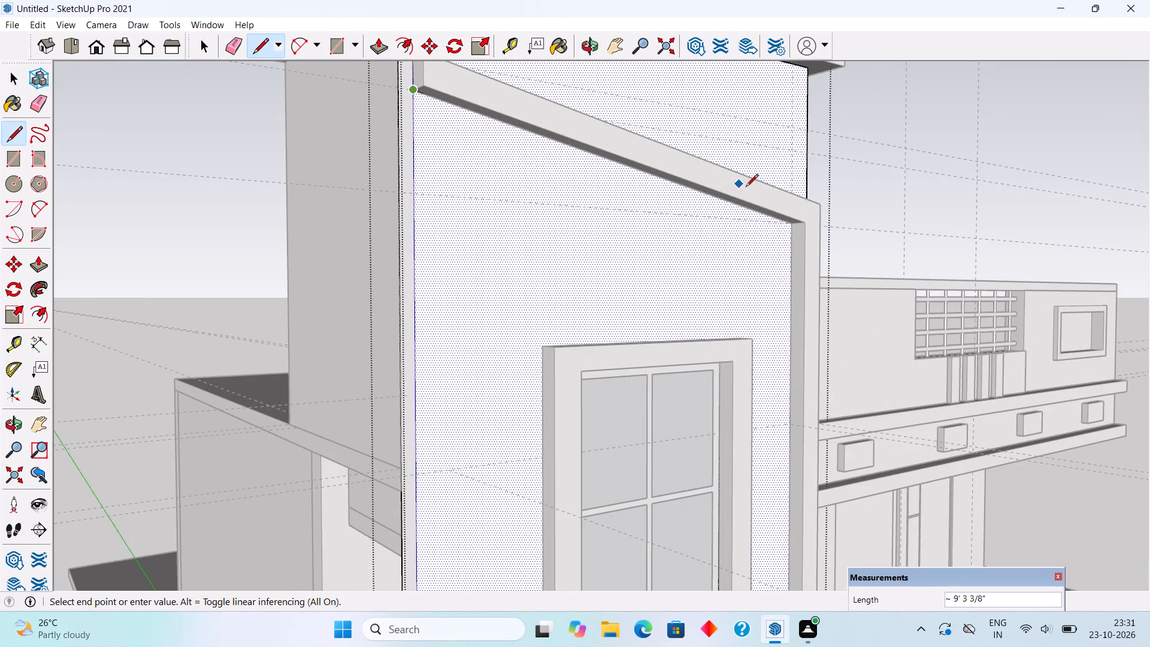
pyautogui.scroll(5, 771, 230)
pyautogui.click(805, 220)
pyautogui.scroll(-4, 805, 244)
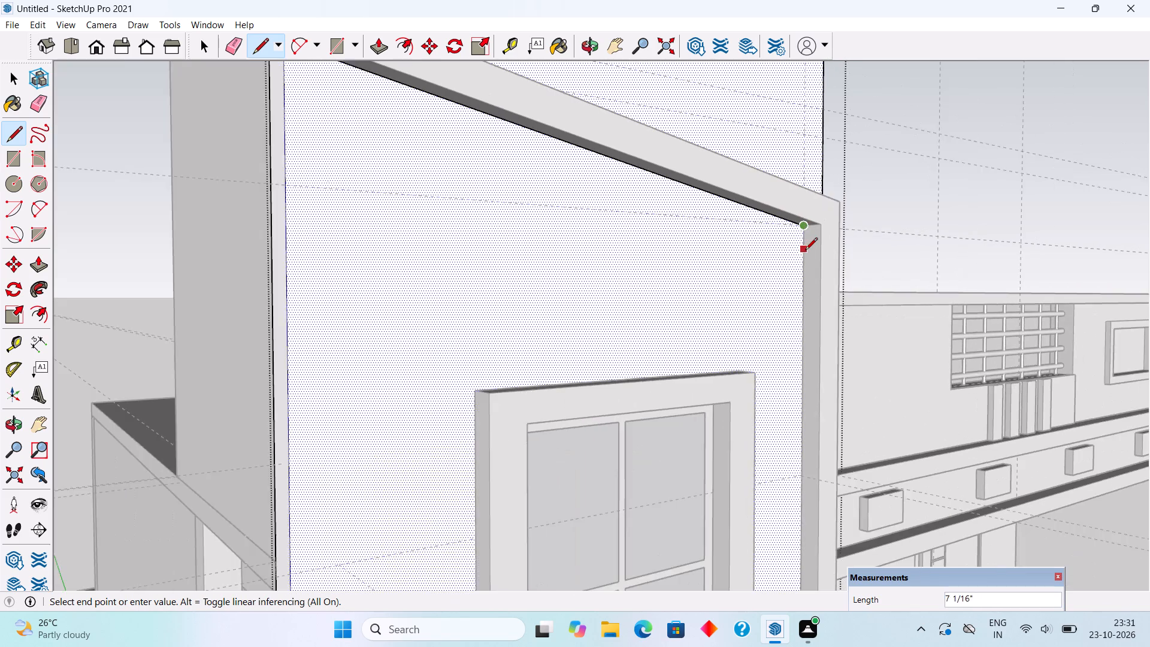
pyautogui.scroll(-10, 805, 251)
pyautogui.scroll(-2, 794, 324)
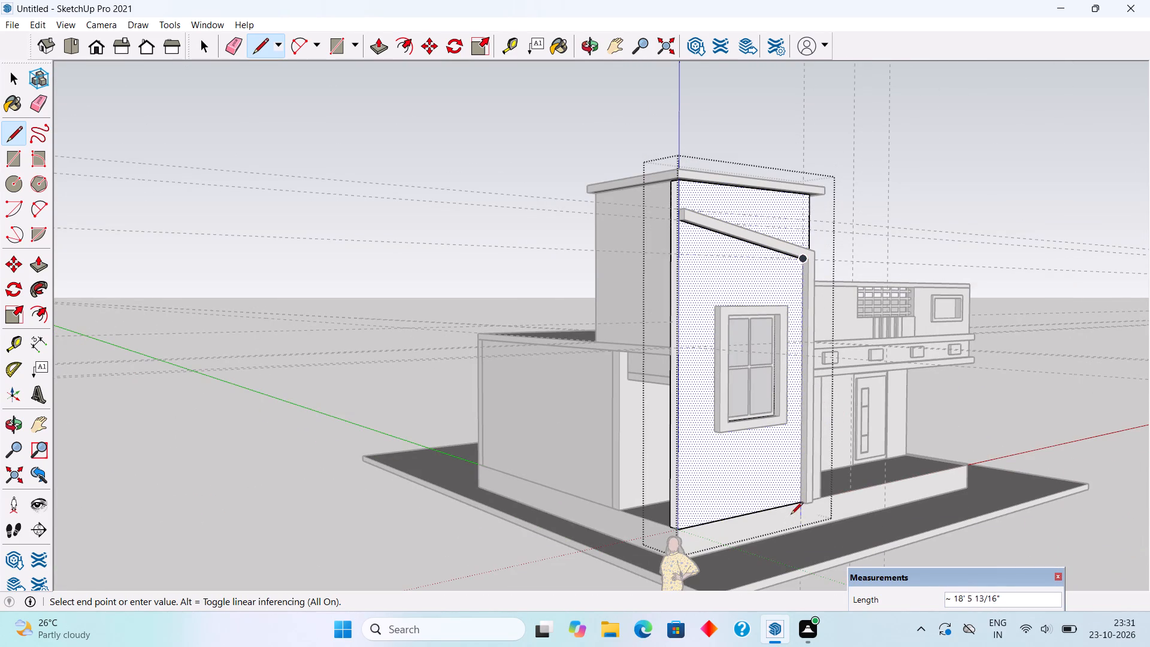
pyautogui.scroll(2, 794, 503)
pyautogui.click(798, 503)
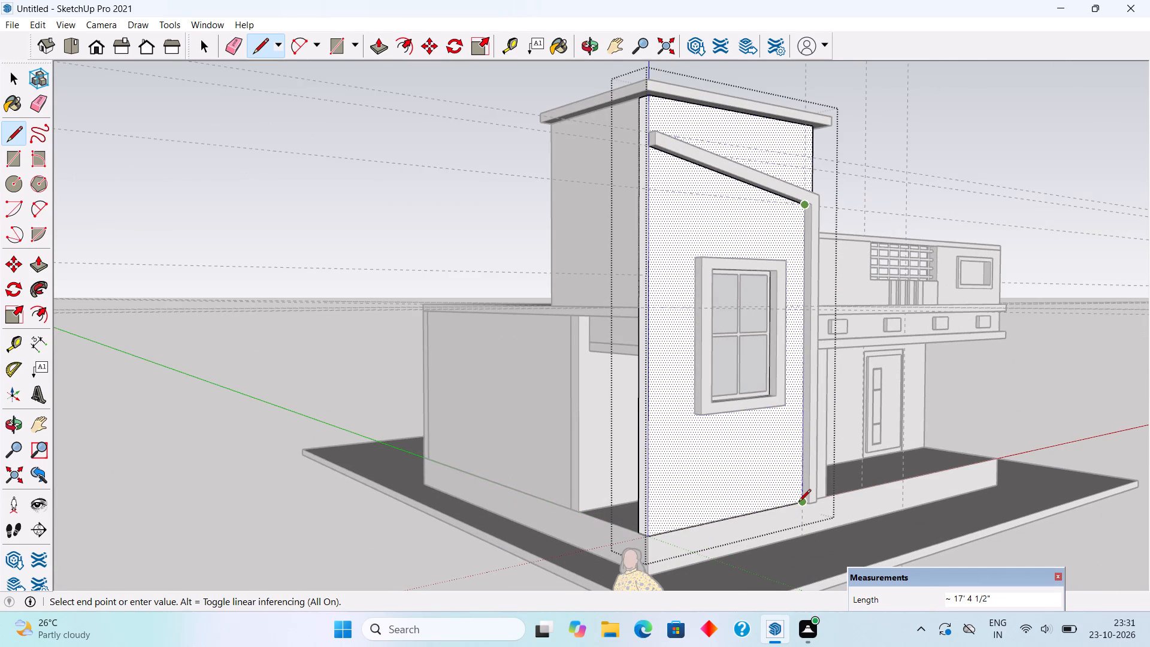
pyautogui.press('space')
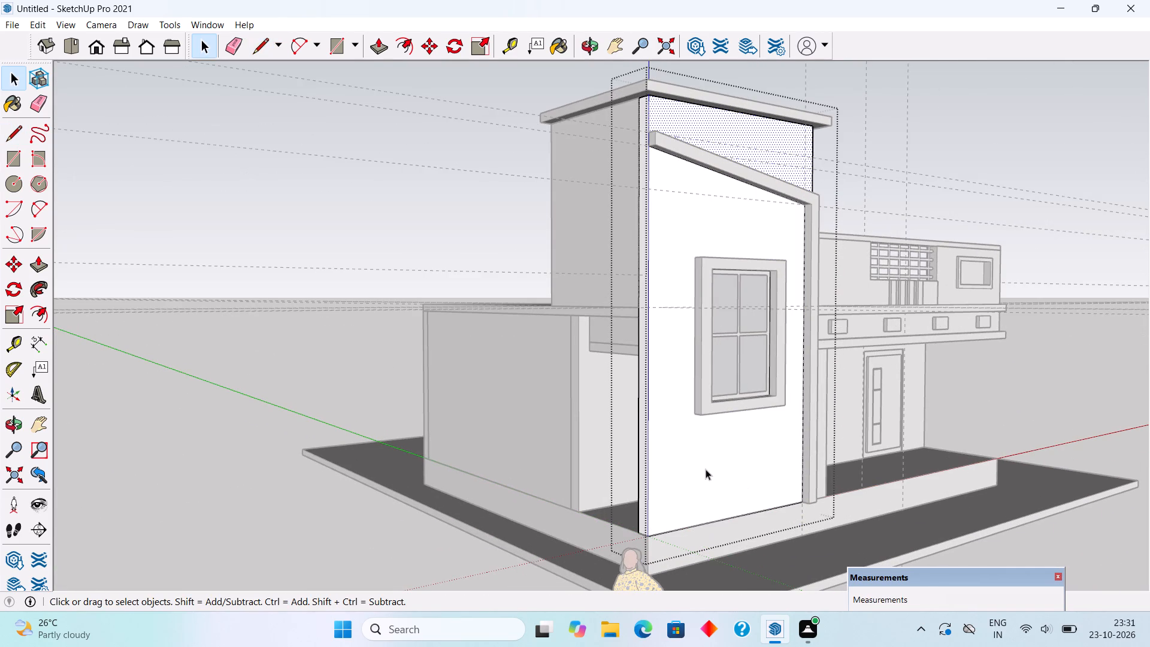
pyautogui.tripleClick(706, 469)
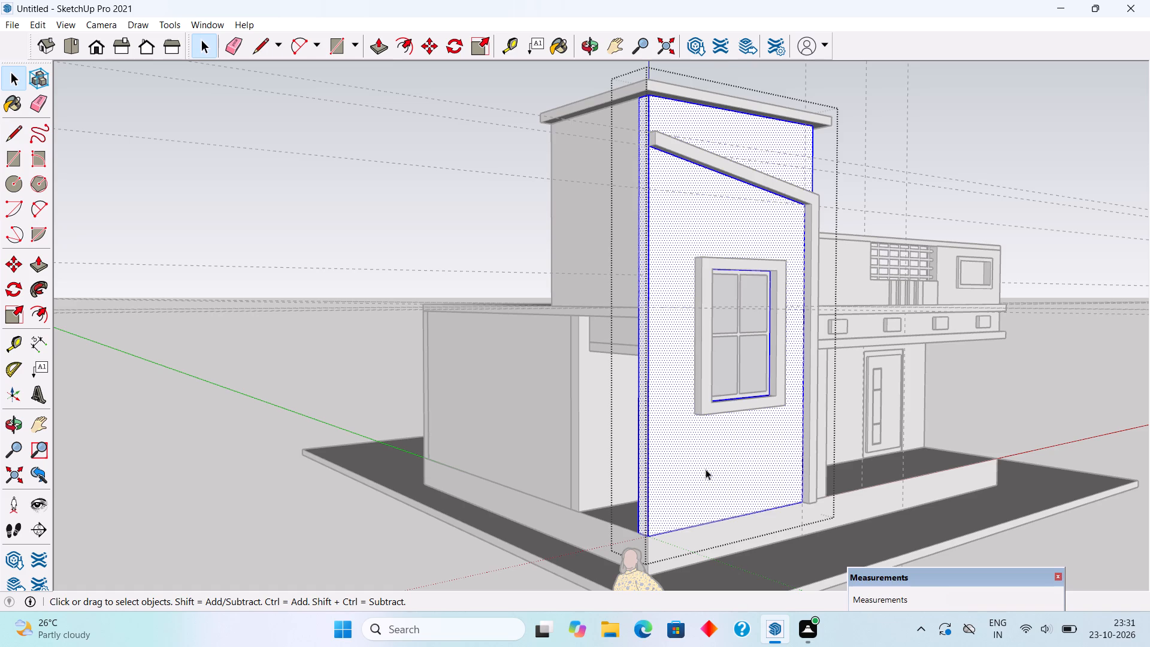
pyautogui.click(455, 205)
# Examine the whole front elevation and the upper part of the tall window wall from several angles.
pyautogui.doubleClick(653, 359)
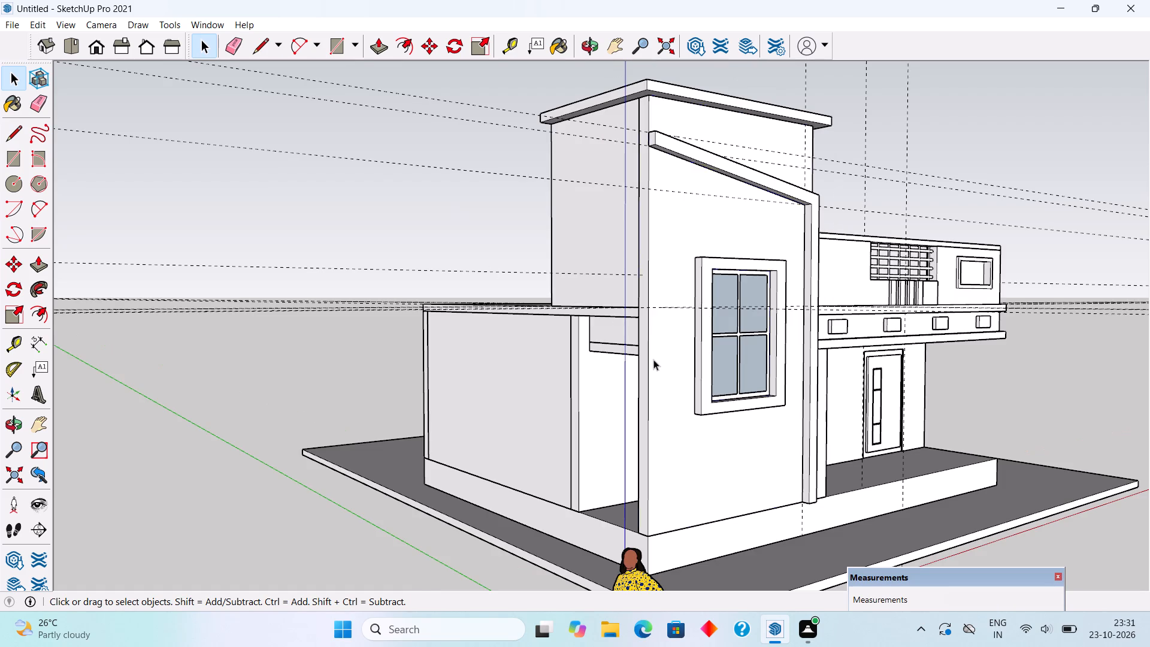
pyautogui.click(665, 369)
pyautogui.click(665, 369)
pyautogui.click(485, 246)
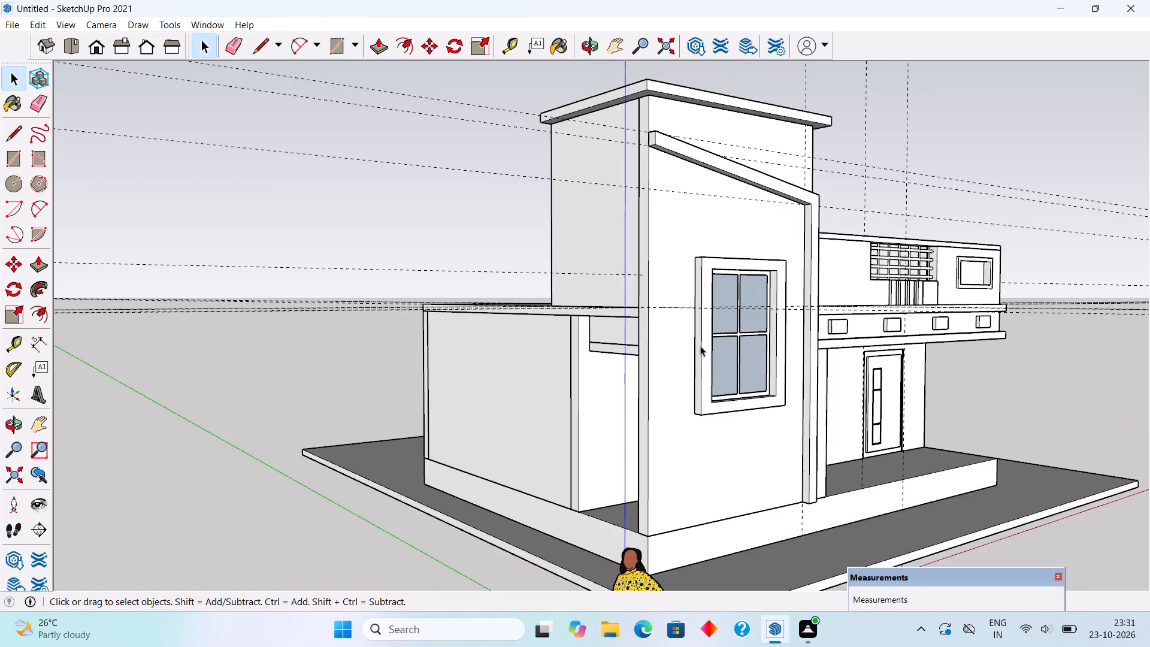
pyautogui.scroll(-4, 877, 401)
pyautogui.moveTo(838, 421); pyautogui.dragTo(422, 453, button='middle')
pyautogui.moveTo(794, 318); pyautogui.dragTo(836, 306, button='middle')
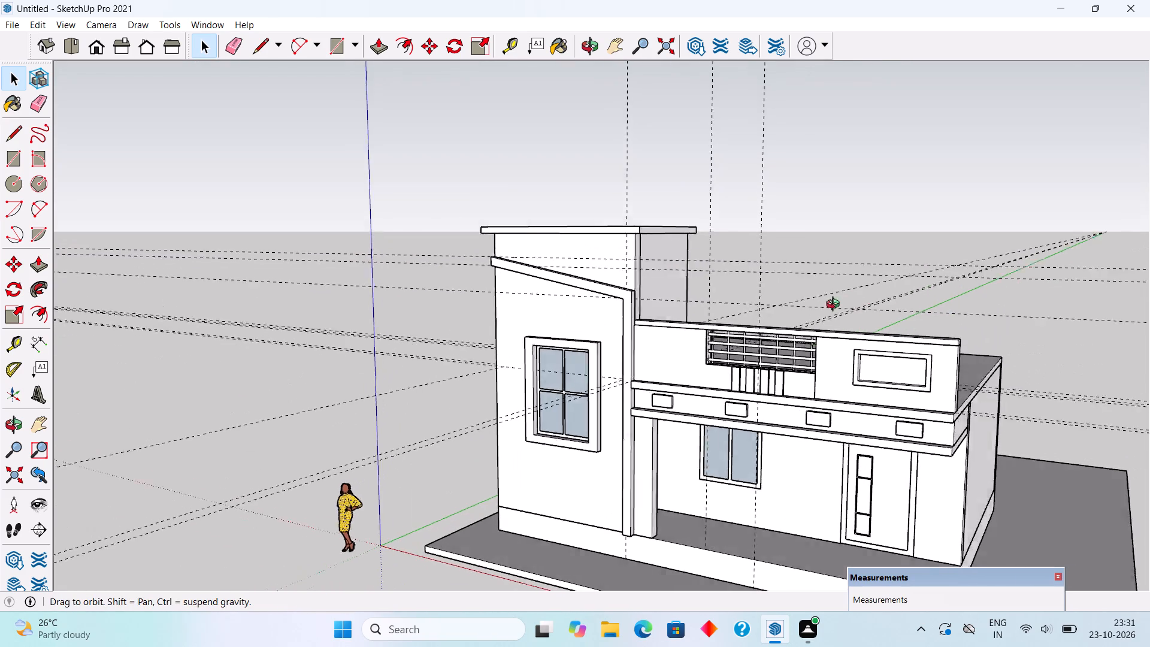
pyautogui.moveTo(836, 306); pyautogui.dragTo(888, 289, button='middle')
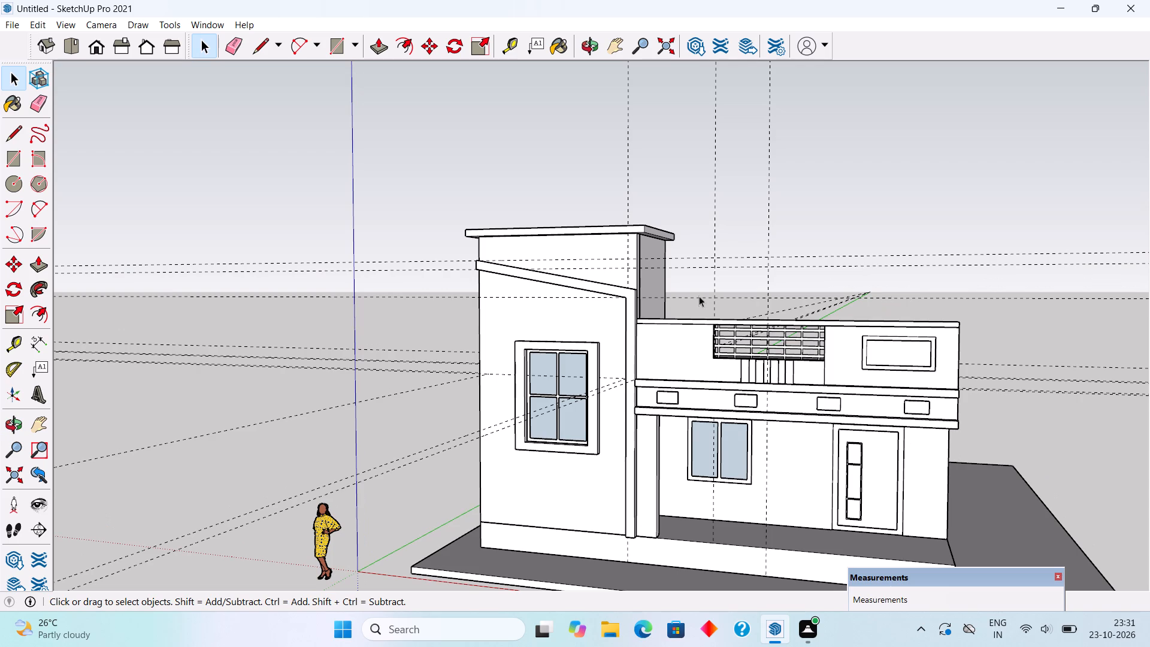
pyautogui.scroll(4, 544, 318)
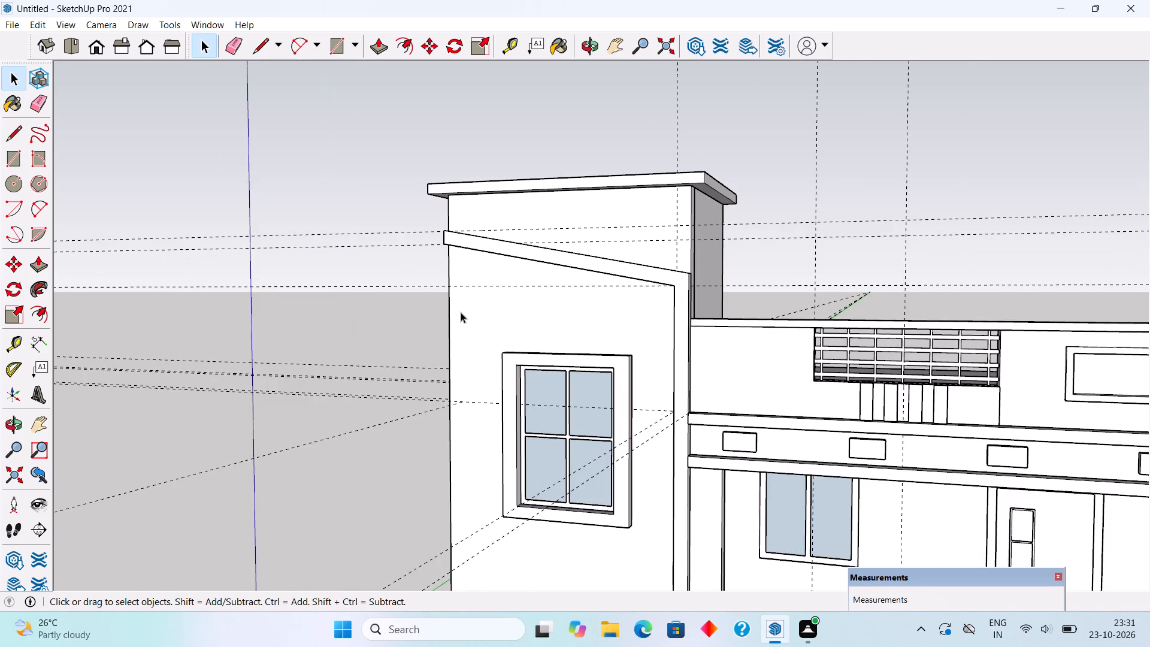
pyautogui.scroll(3, 461, 312)
pyautogui.moveTo(485, 318); pyautogui.dragTo(689, 325, button='middle')
pyautogui.scroll(4, 491, 292)
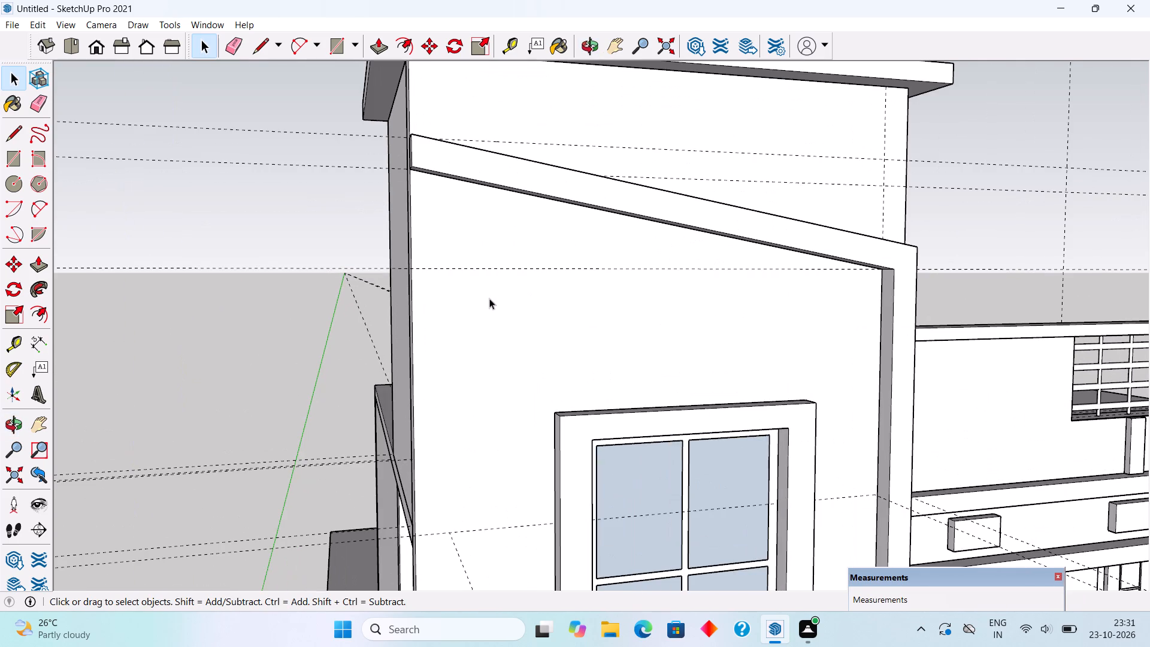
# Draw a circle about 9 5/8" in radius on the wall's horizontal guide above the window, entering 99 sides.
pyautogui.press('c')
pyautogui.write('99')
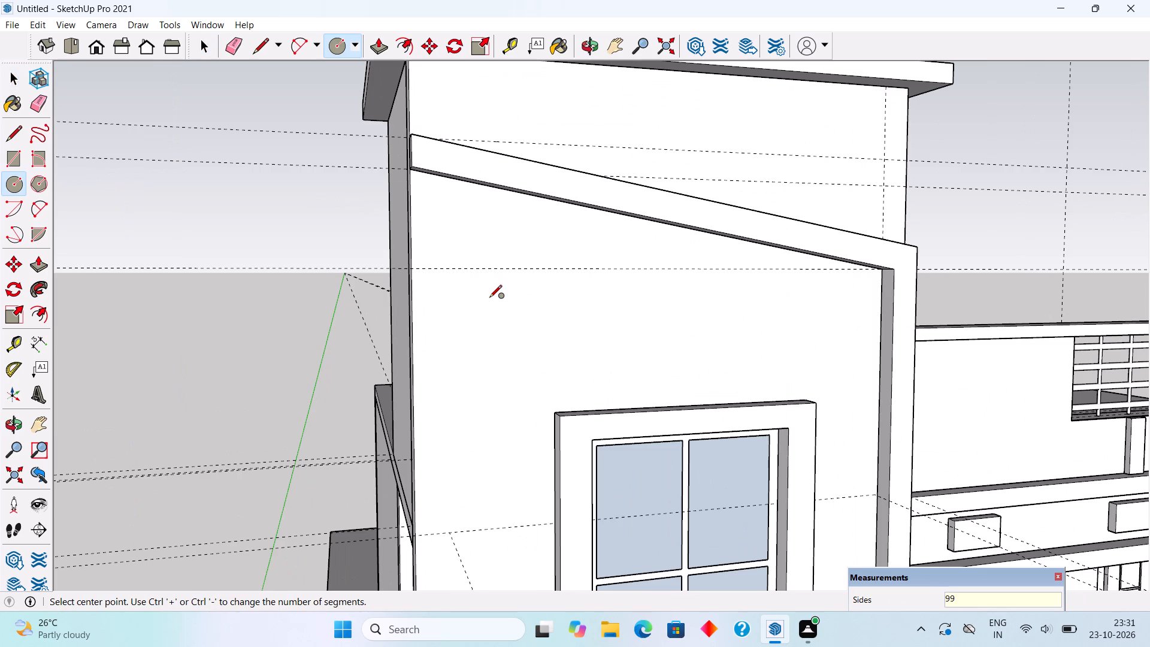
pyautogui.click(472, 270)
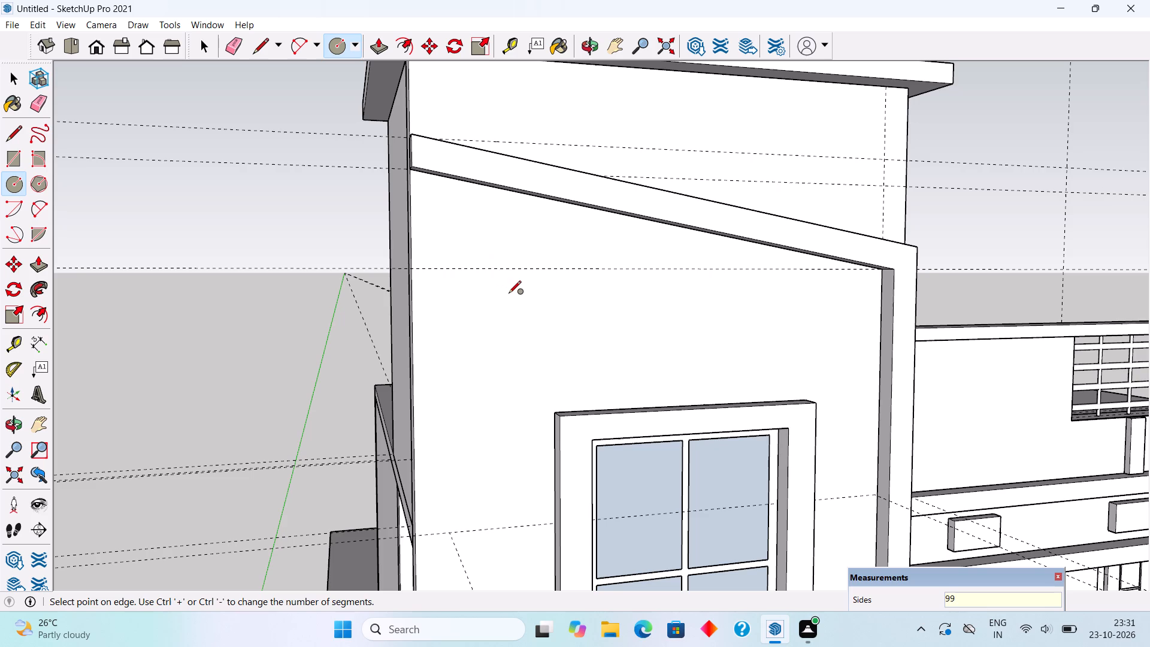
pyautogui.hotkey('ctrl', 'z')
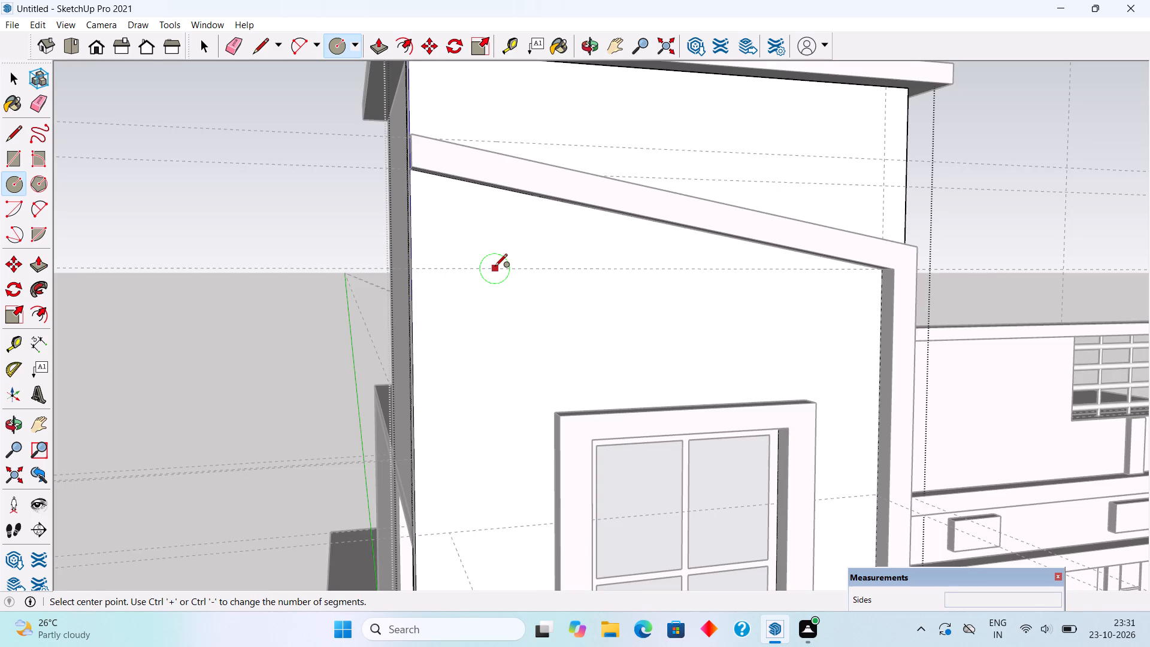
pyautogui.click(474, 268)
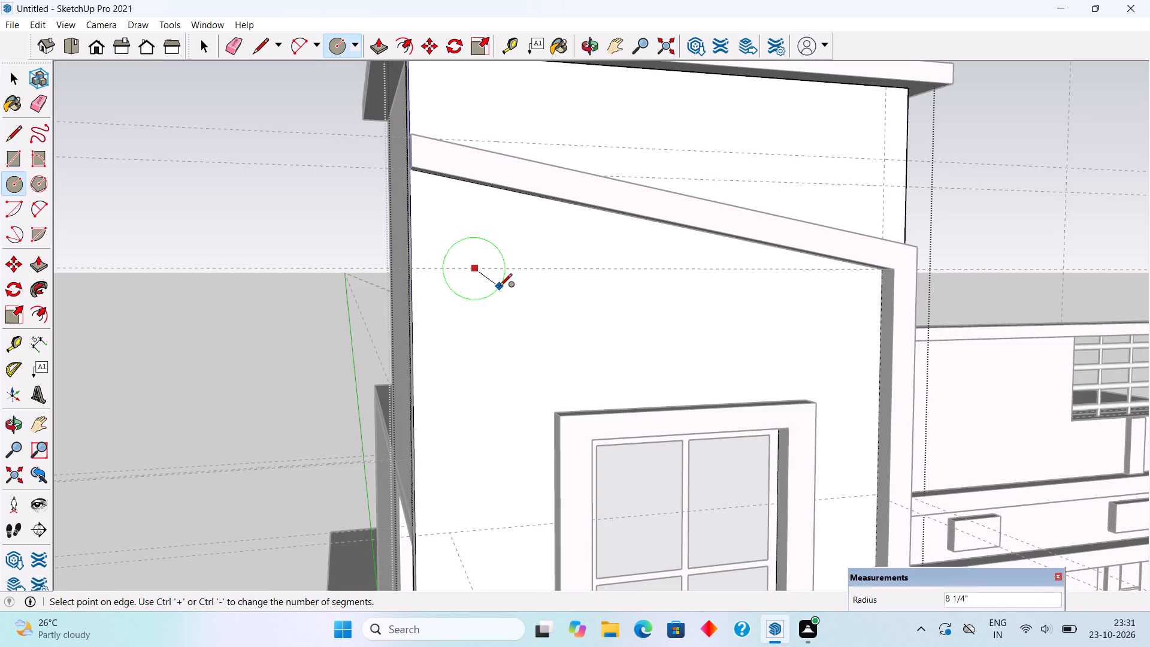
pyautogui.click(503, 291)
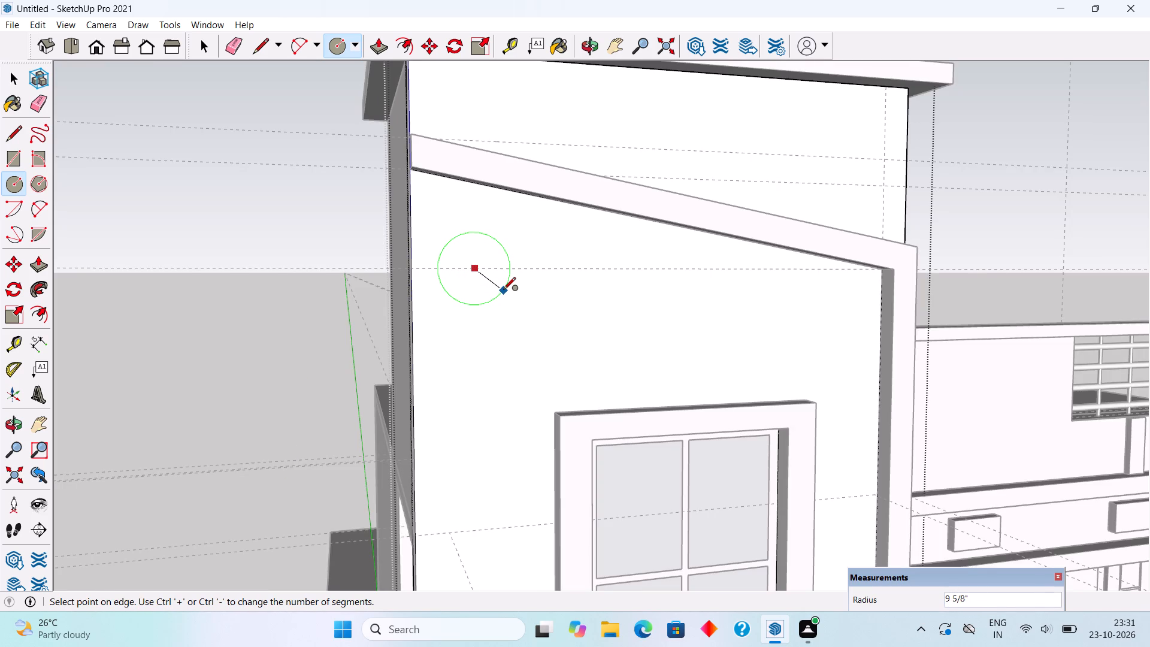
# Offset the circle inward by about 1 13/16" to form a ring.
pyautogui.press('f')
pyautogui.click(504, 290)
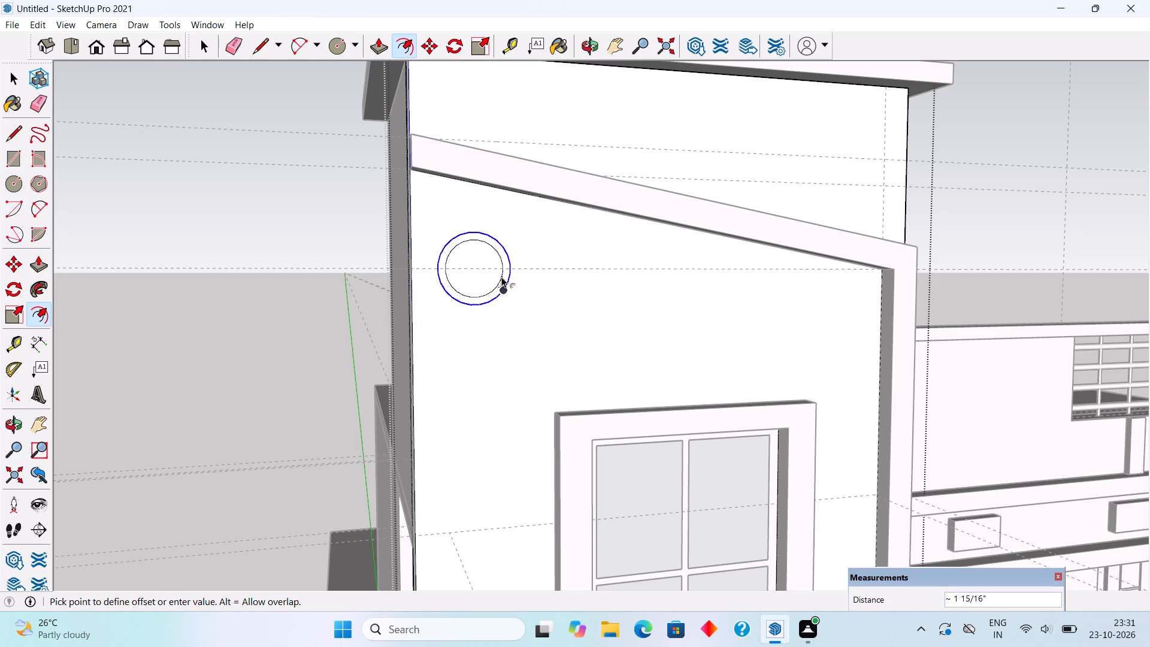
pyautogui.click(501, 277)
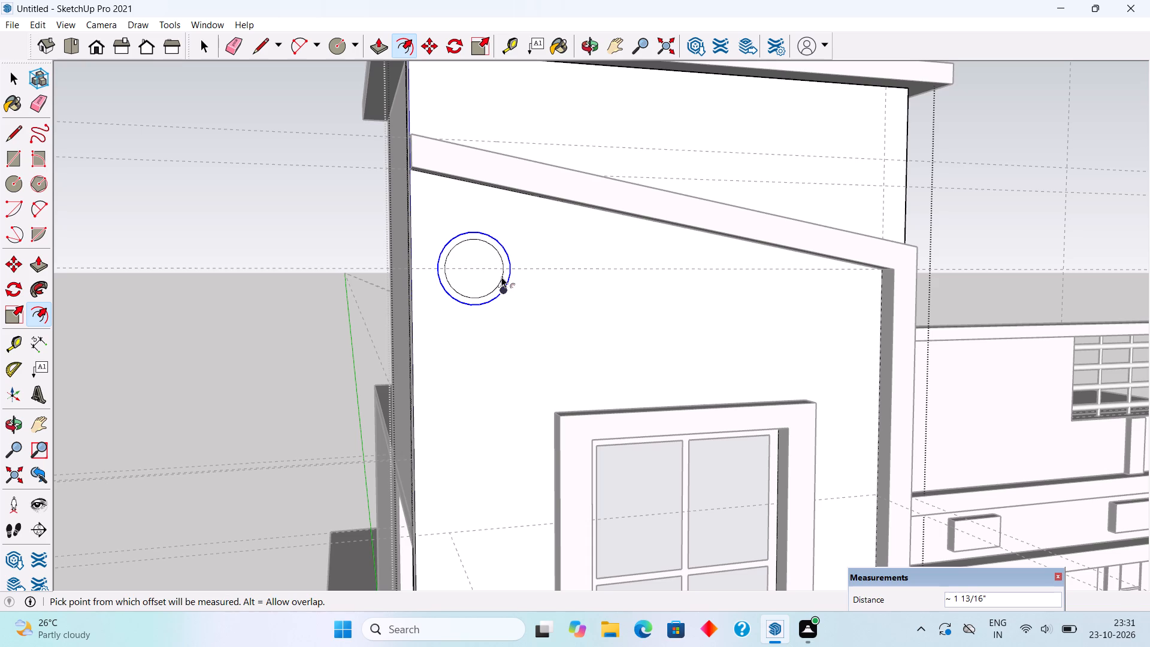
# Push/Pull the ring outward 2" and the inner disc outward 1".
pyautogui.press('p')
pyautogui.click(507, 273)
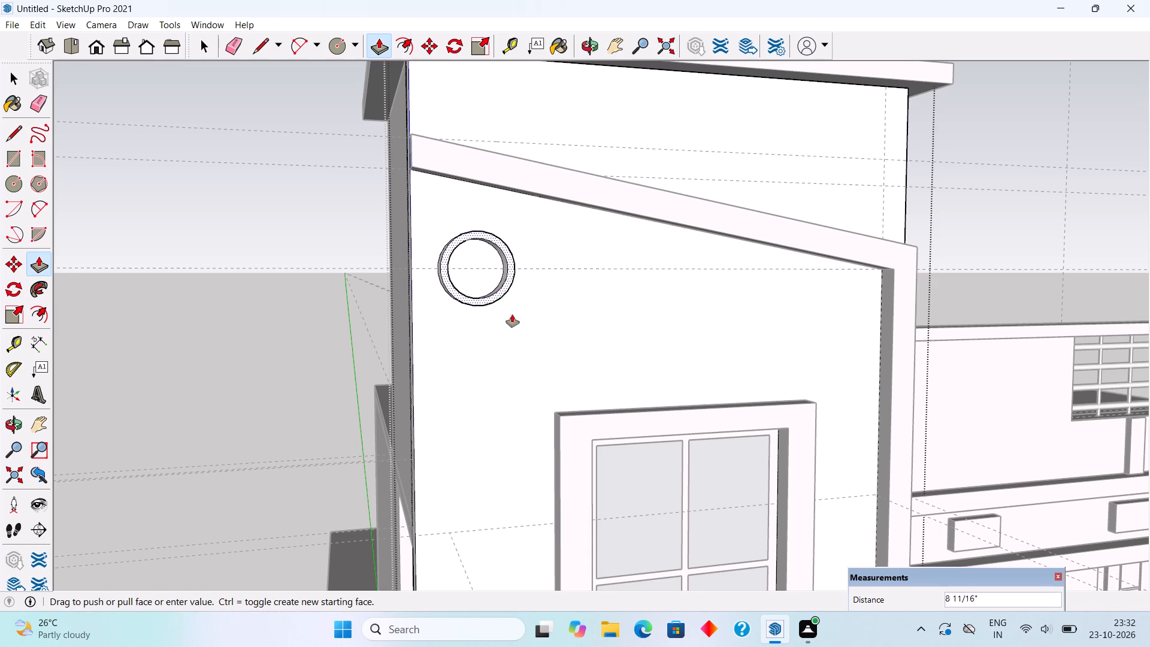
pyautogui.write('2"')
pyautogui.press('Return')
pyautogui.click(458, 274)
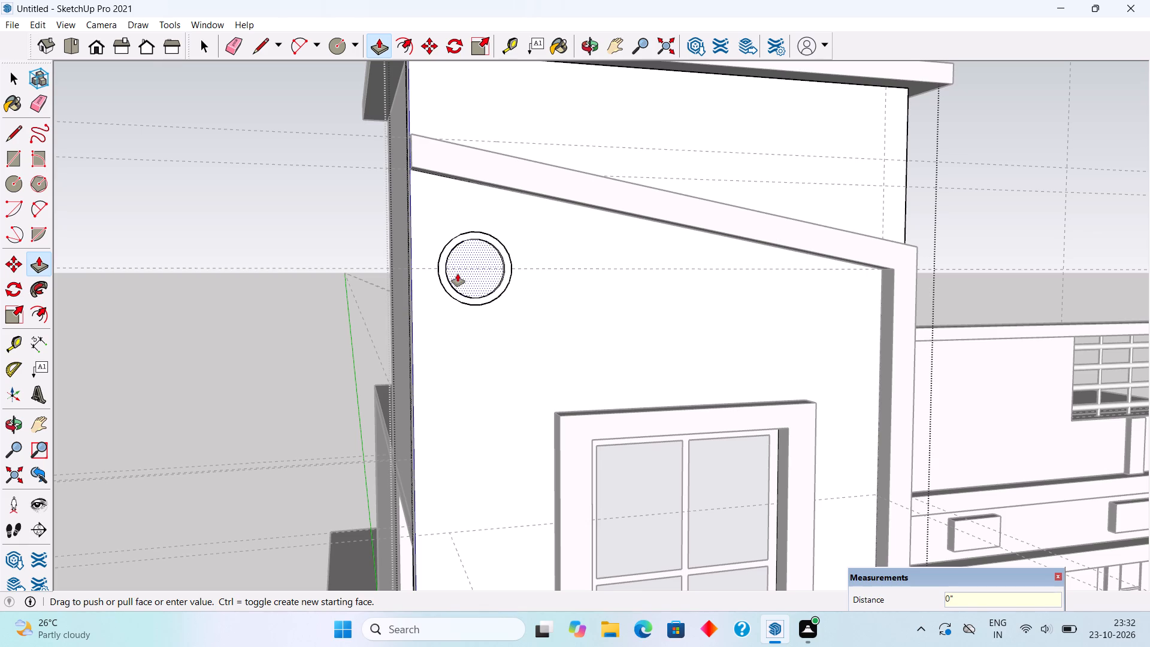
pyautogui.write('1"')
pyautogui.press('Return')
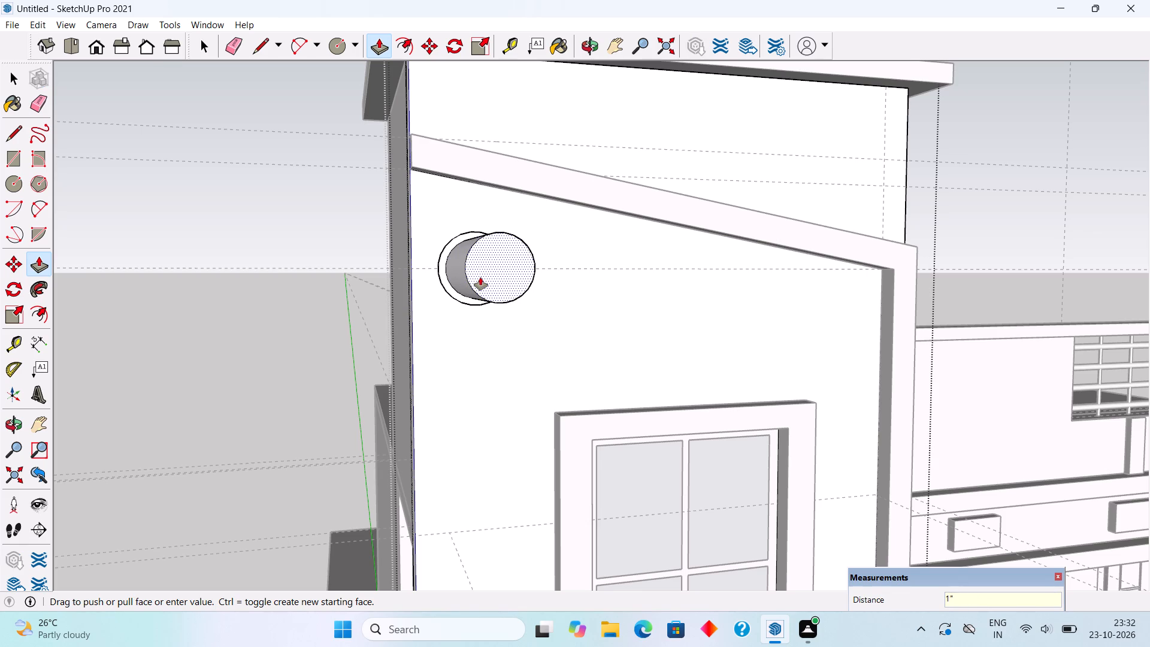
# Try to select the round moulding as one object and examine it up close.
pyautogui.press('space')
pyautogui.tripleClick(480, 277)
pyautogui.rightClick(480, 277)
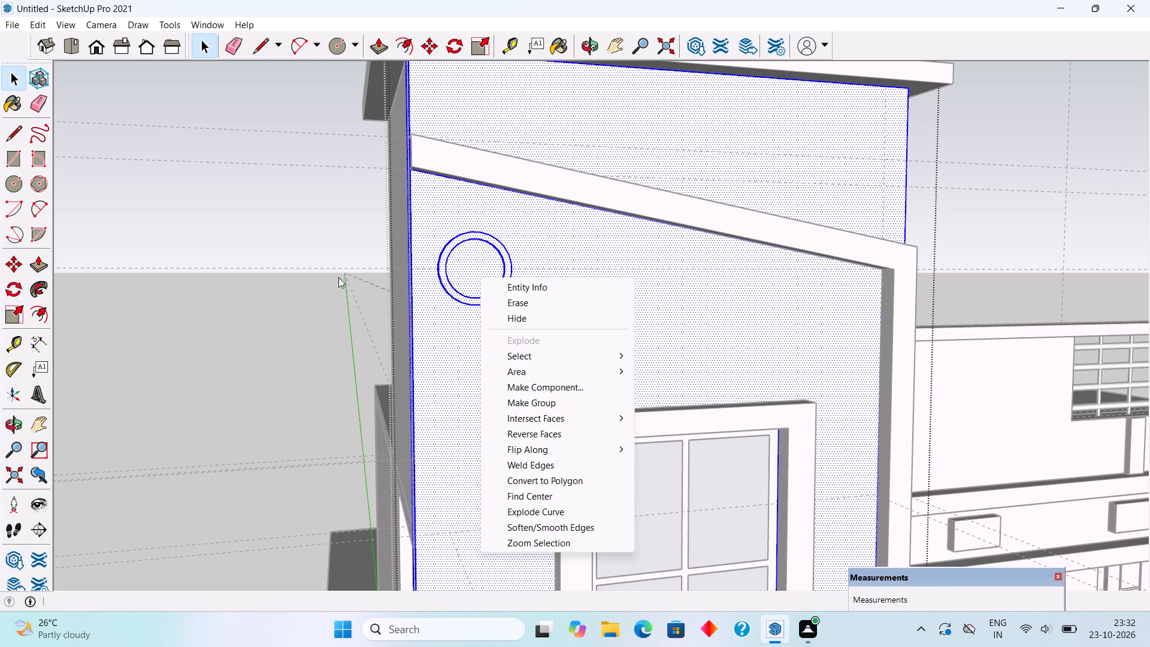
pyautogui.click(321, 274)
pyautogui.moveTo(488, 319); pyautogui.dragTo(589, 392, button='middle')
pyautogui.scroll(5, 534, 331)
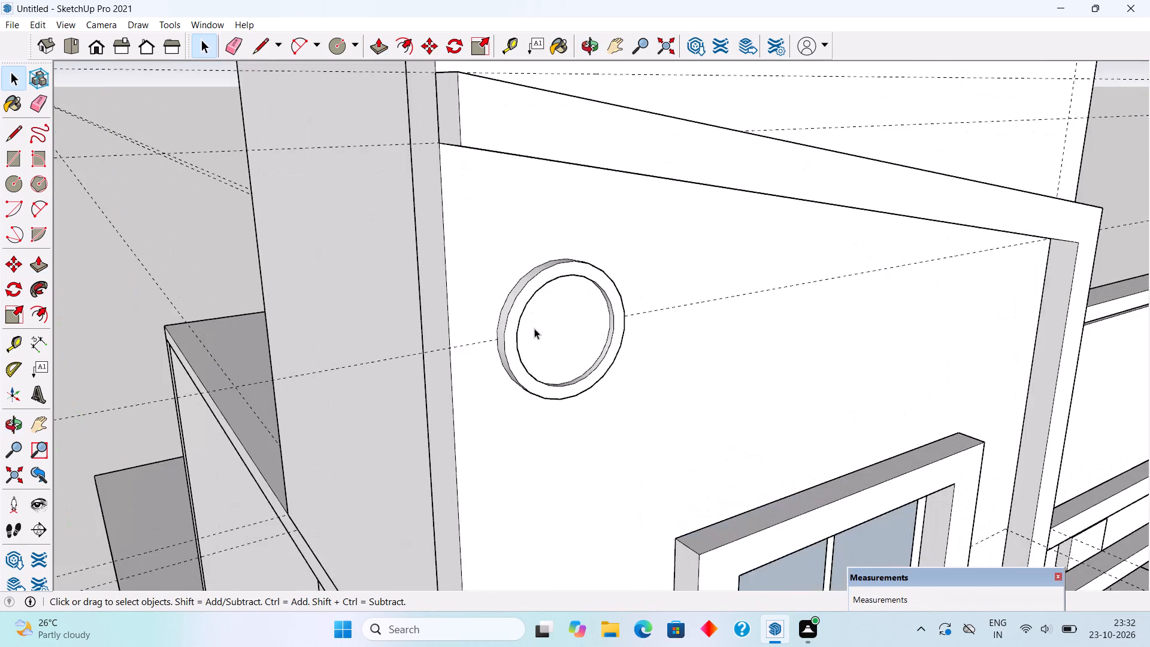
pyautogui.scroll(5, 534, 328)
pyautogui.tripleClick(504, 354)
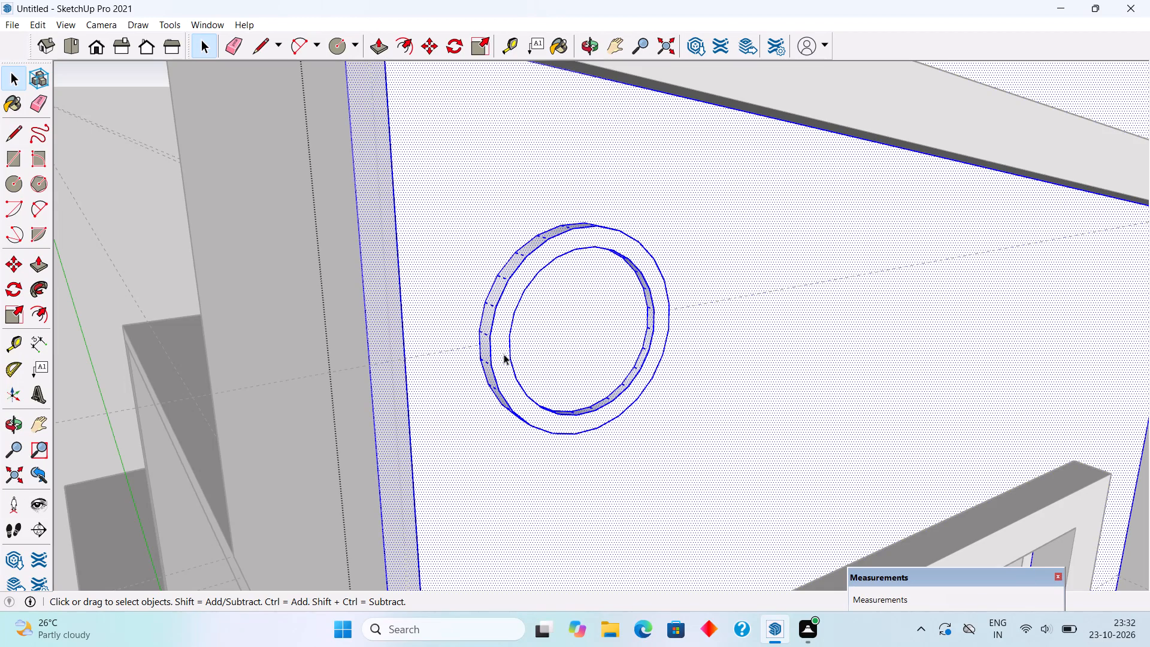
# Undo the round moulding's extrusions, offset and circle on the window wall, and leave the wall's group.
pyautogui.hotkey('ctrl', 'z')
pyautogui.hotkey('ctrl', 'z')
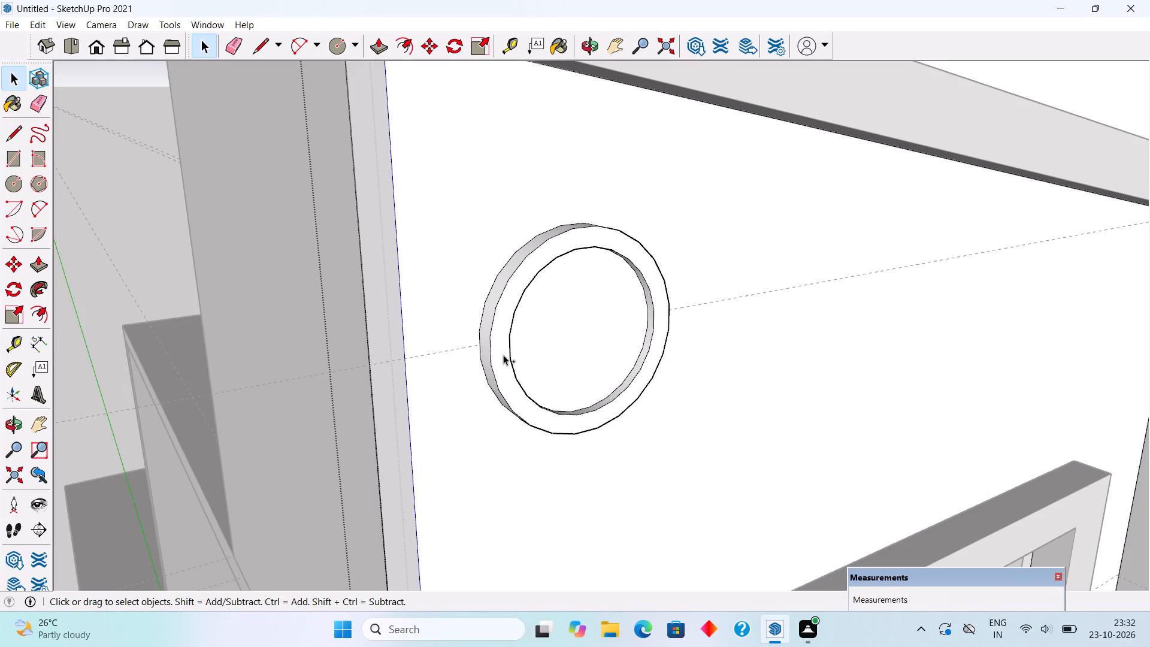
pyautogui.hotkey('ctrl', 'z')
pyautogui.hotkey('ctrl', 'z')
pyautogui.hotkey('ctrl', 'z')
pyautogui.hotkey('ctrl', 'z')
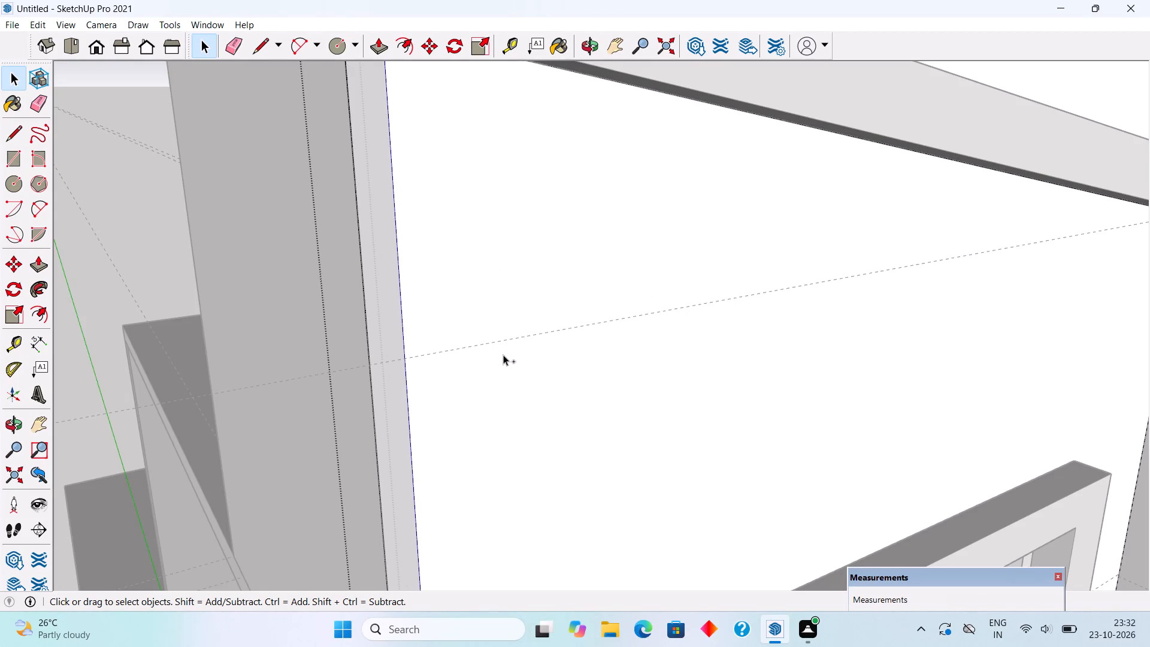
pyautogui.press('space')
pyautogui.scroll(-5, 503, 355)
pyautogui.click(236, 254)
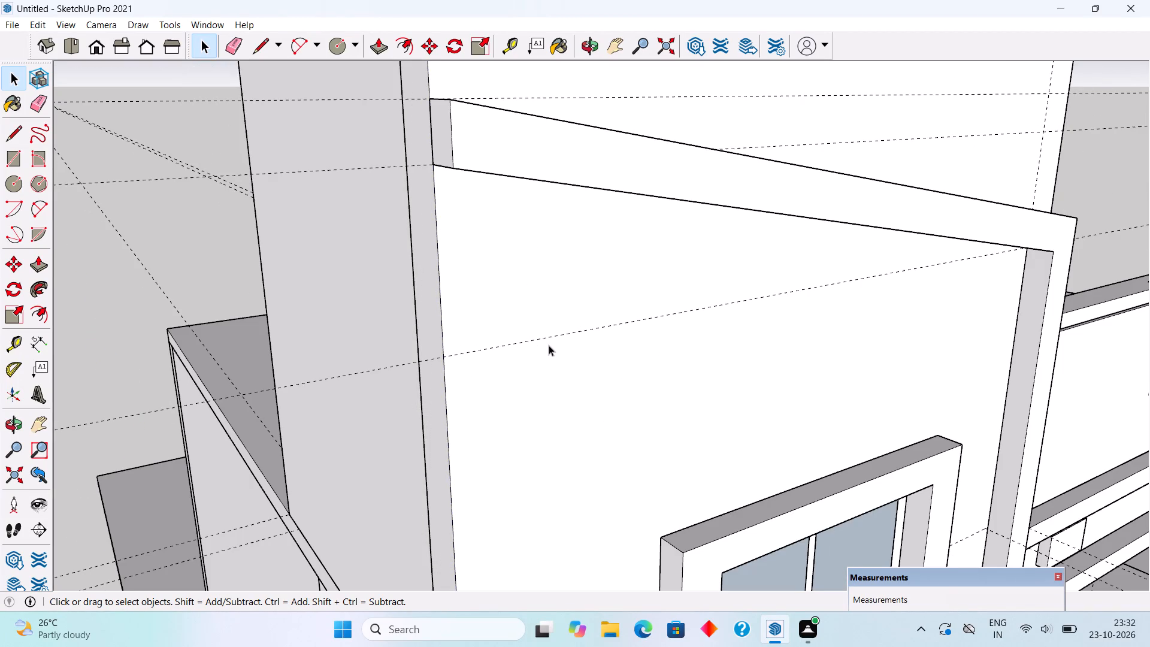
# Draw a circle about 8 5/8" in radius on the horizontal guide above the tall window, outside the wall's group, entering 999 sides.
pyautogui.press('c')
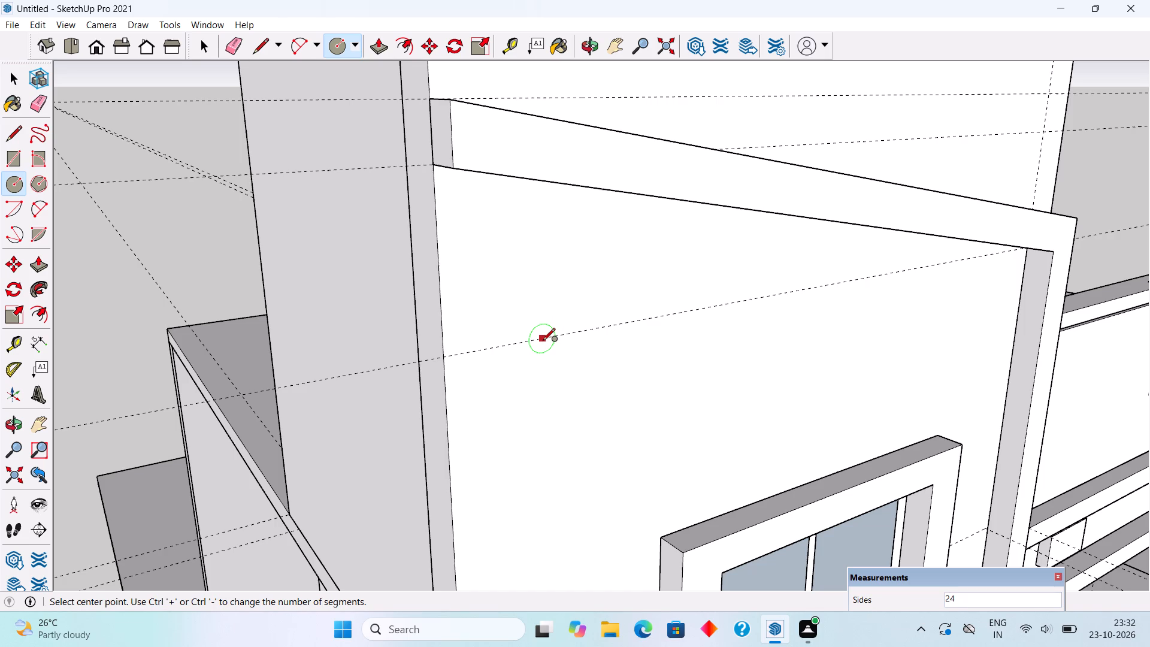
pyautogui.write('999')
pyautogui.click(543, 341)
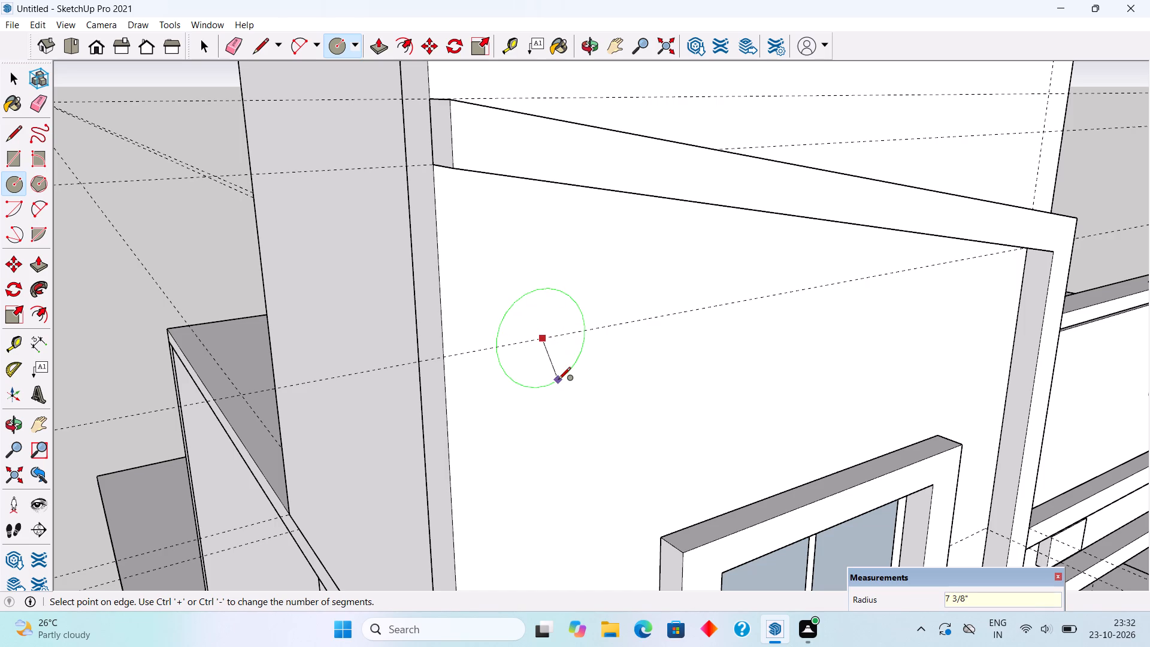
pyautogui.click(562, 386)
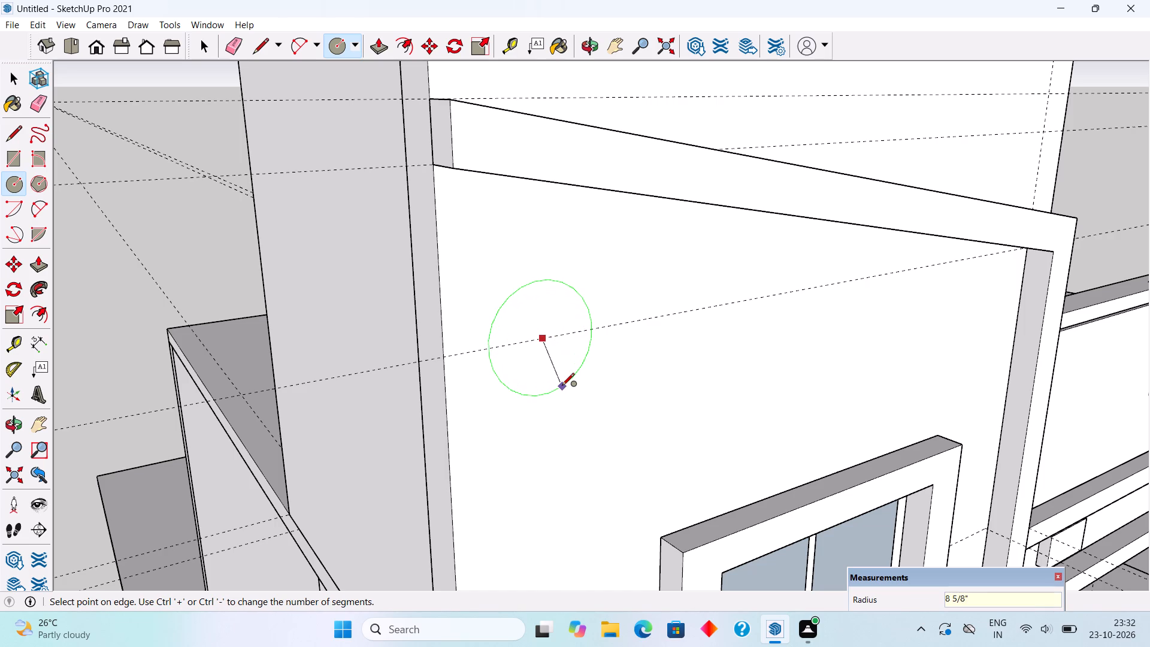
# Offset the circle on the tall window wall inward by about 1 11/16" to form a ring.
pyautogui.press('f')
pyautogui.click(561, 381)
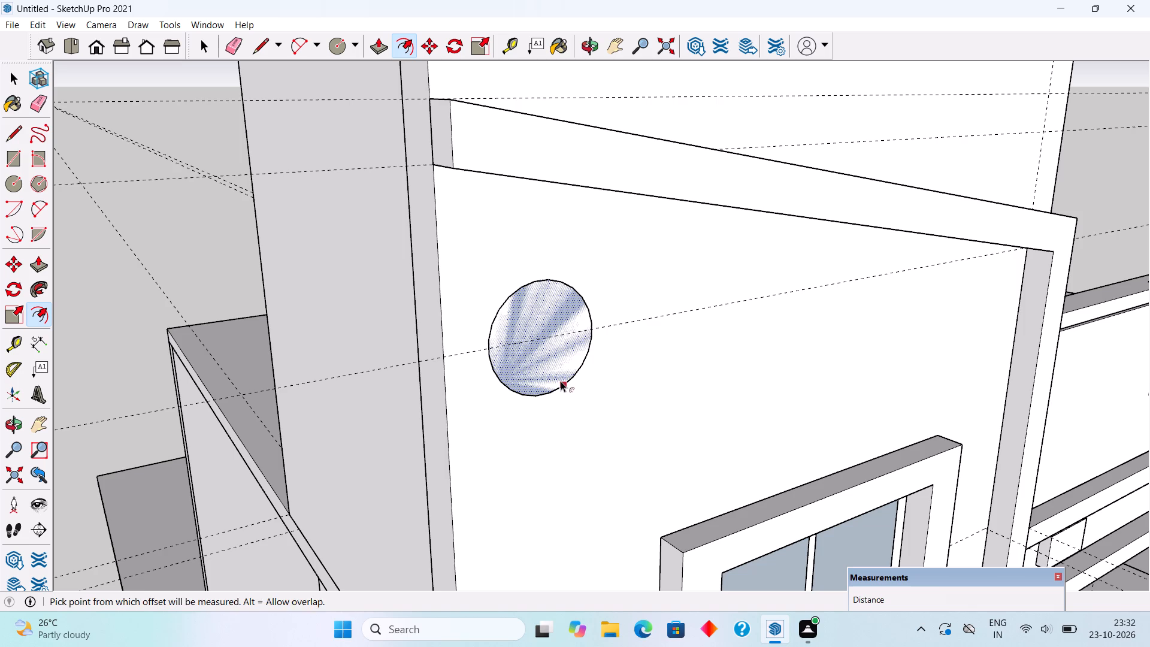
pyautogui.click(561, 374)
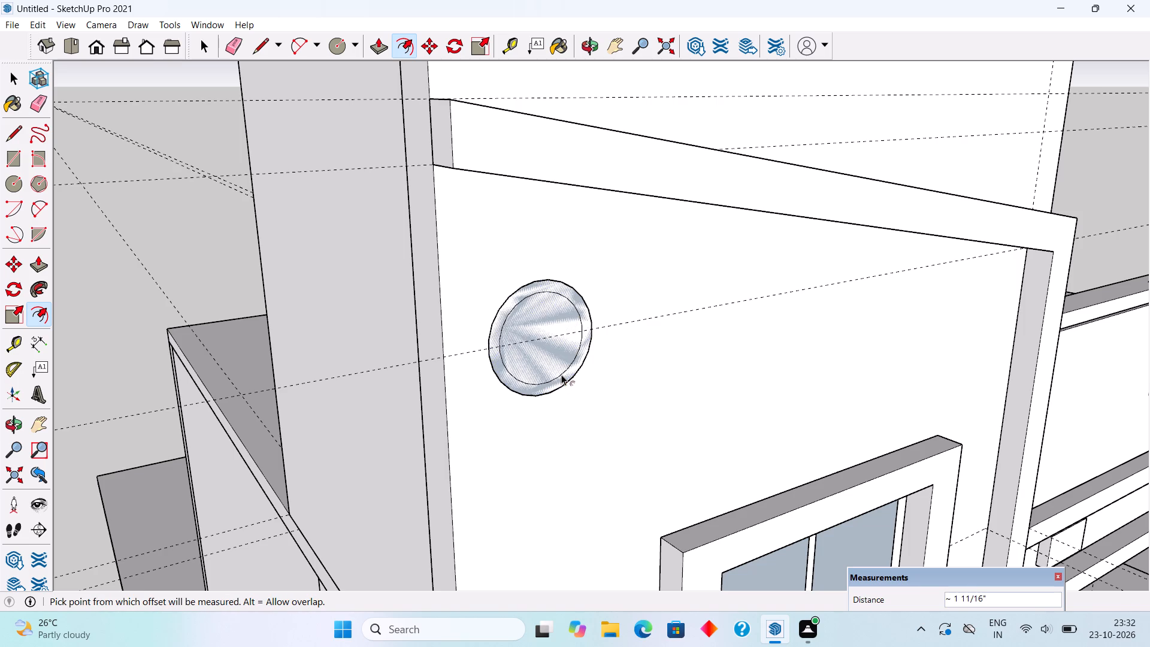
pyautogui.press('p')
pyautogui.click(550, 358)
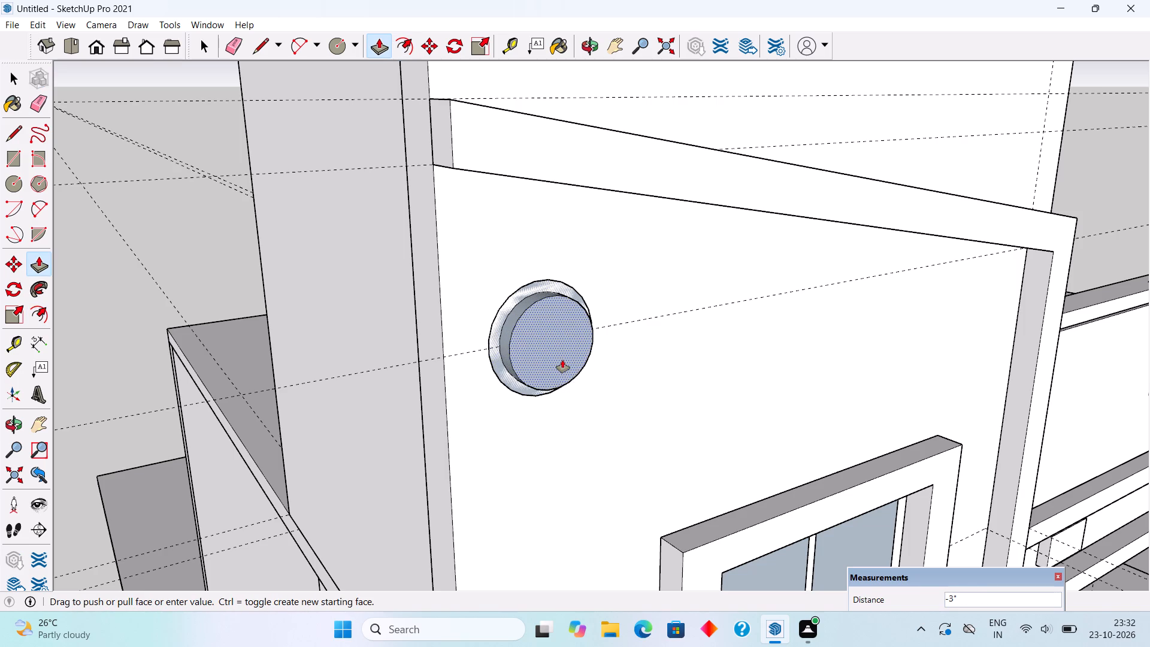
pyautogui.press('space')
# Push/Pull the ring outward 2" and the inner disc outward 1".
pyautogui.press('p')
pyautogui.click(576, 367)
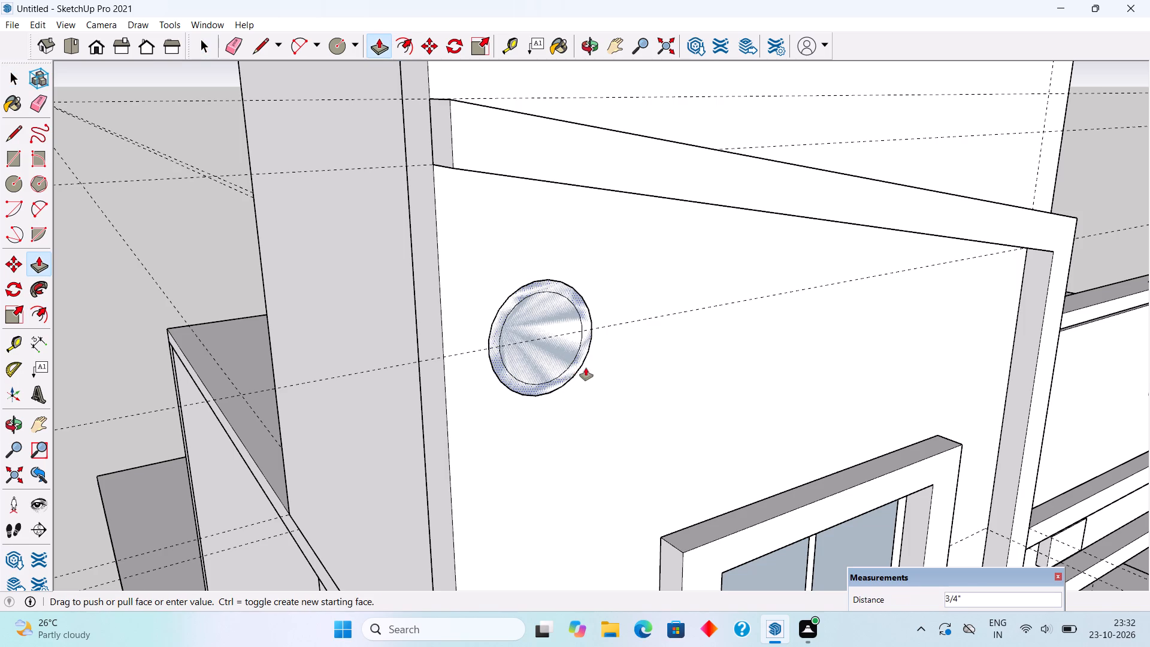
pyautogui.write('2"')
pyautogui.press('Return')
pyautogui.press('space')
pyautogui.click(570, 350)
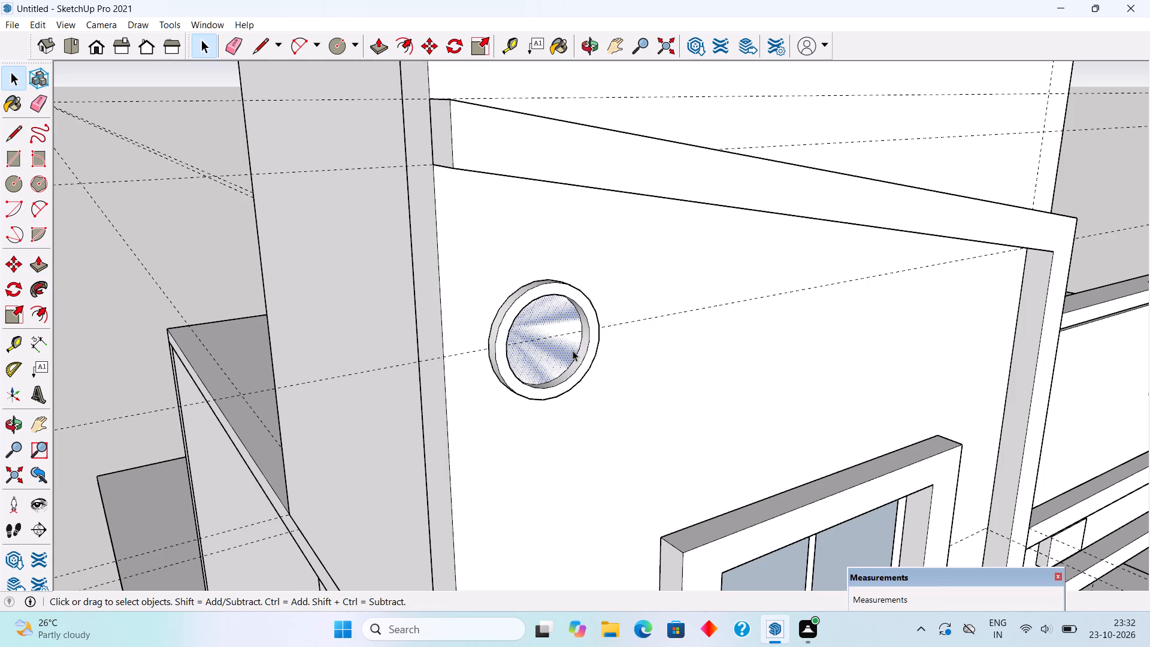
pyautogui.press('p')
pyautogui.click(573, 350)
pyautogui.write('1"')
pyautogui.press('Return')
pyautogui.click(578, 350)
pyautogui.press('space')
# Select all the connected geometry of the round moulding and make it a group.
pyautogui.tripleClick(578, 350)
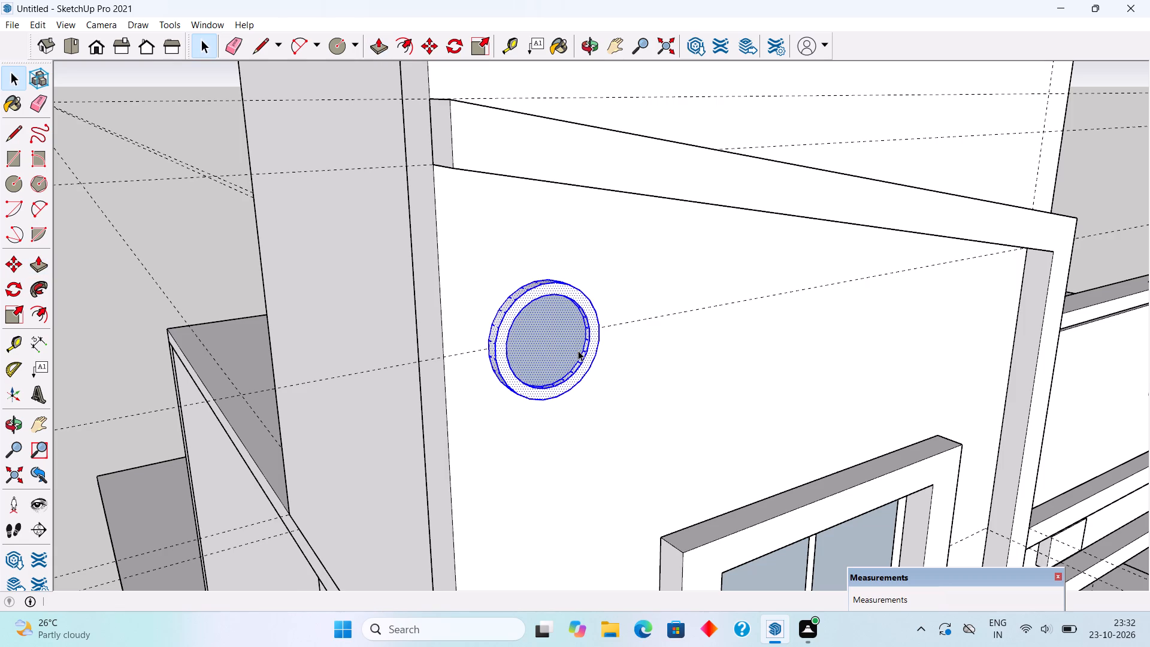
pyautogui.rightClick(578, 350)
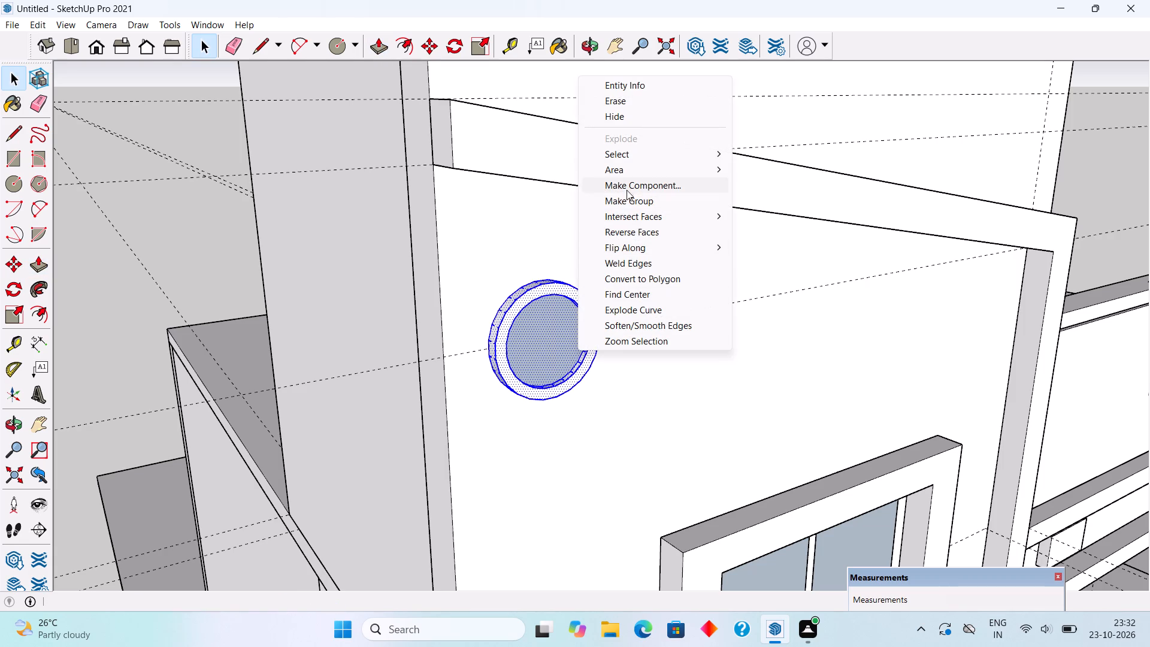
pyautogui.click(627, 197)
pyautogui.click(235, 242)
# Move the round moulding about 8 15/16" horizontally along the wall, away from the tall block's outer edge.
pyautogui.scroll(-4, 641, 312)
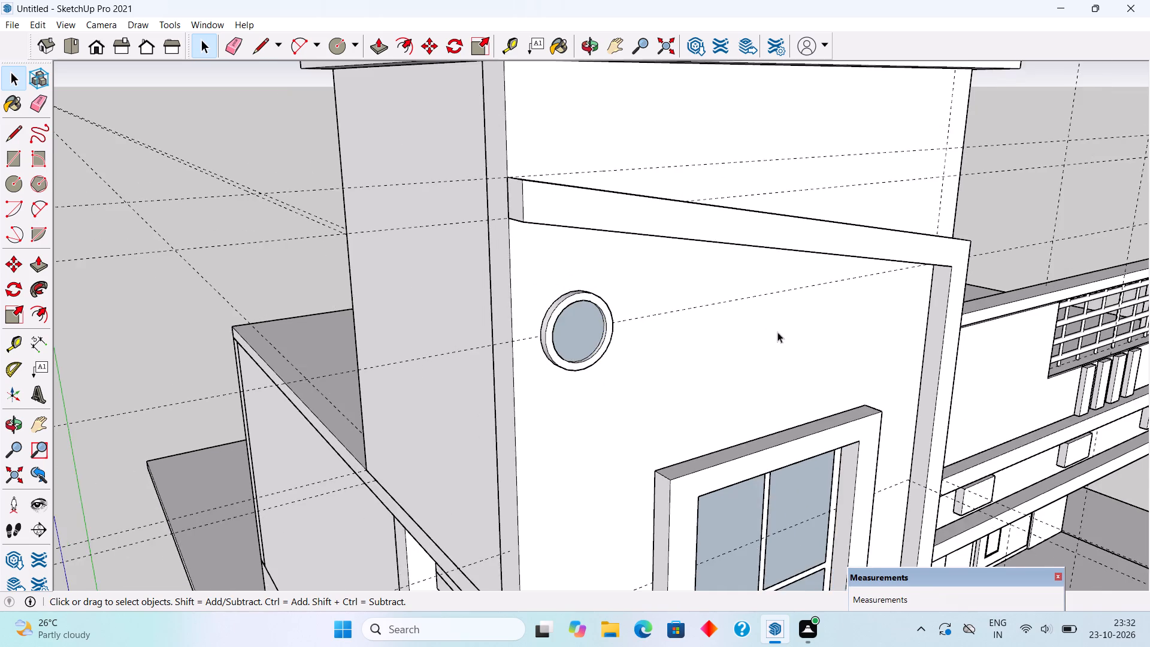
pyautogui.moveTo(777, 332); pyautogui.dragTo(558, 294, button='middle')
pyautogui.scroll(-3, 565, 295)
pyautogui.scroll(-4, 435, 230)
pyautogui.scroll(-4, 408, 273)
pyautogui.moveTo(598, 452); pyautogui.dragTo(661, 437, button='middle')
pyautogui.scroll(-2, 661, 437)
pyautogui.scroll(1, 541, 465)
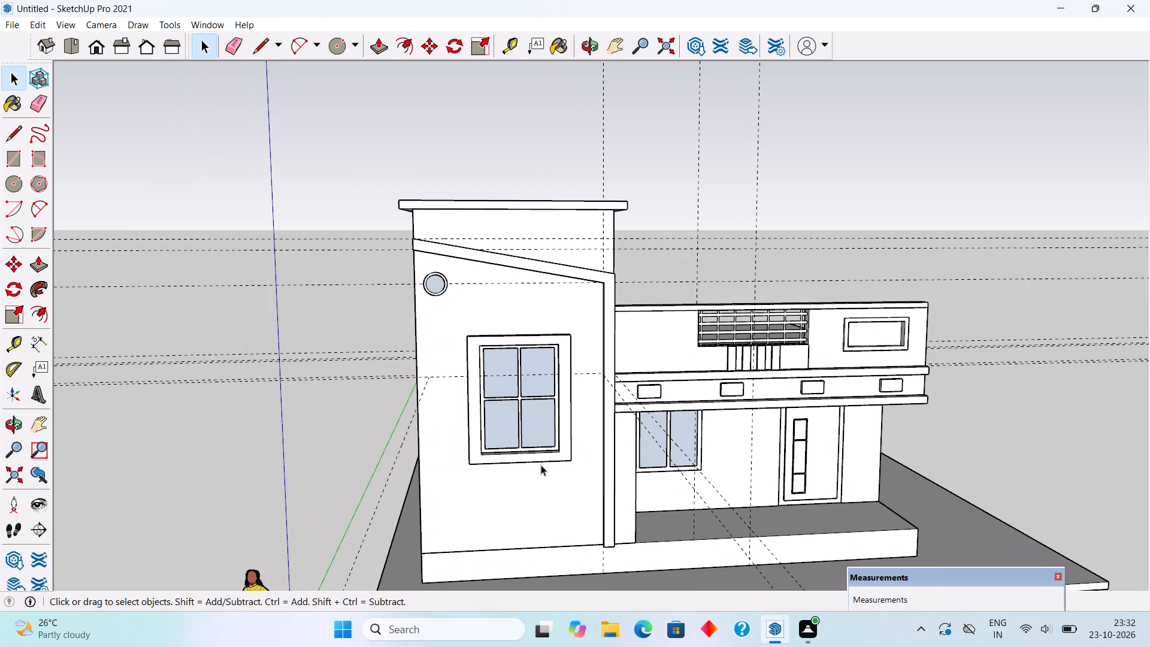
pyautogui.scroll(3, 542, 439)
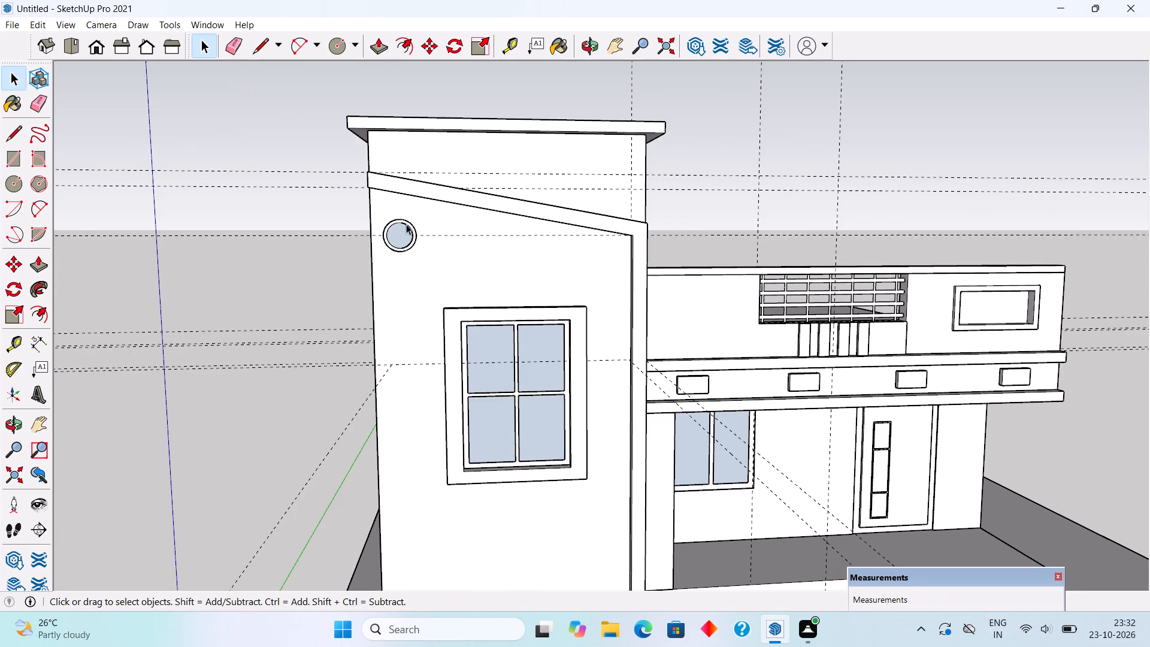
pyautogui.scroll(4, 406, 224)
pyautogui.click(405, 232)
pyautogui.press('m')
pyautogui.click(405, 232)
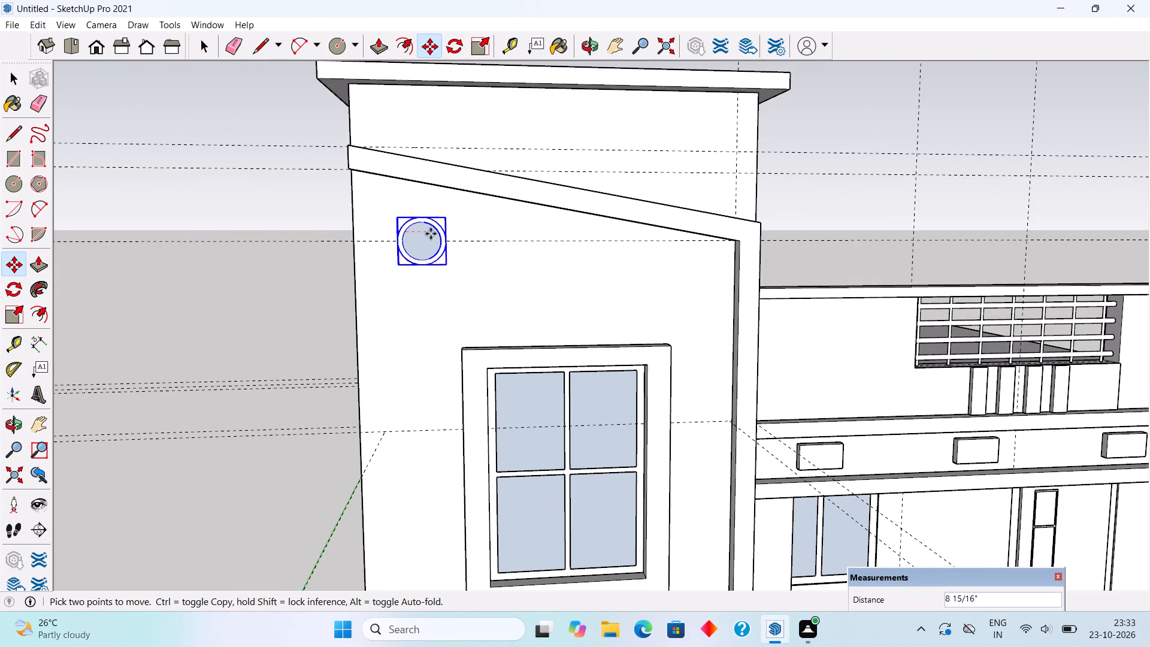
pyautogui.click(431, 234)
pyautogui.press('space')
pyautogui.scroll(-5, 431, 234)
pyautogui.click(365, 275)
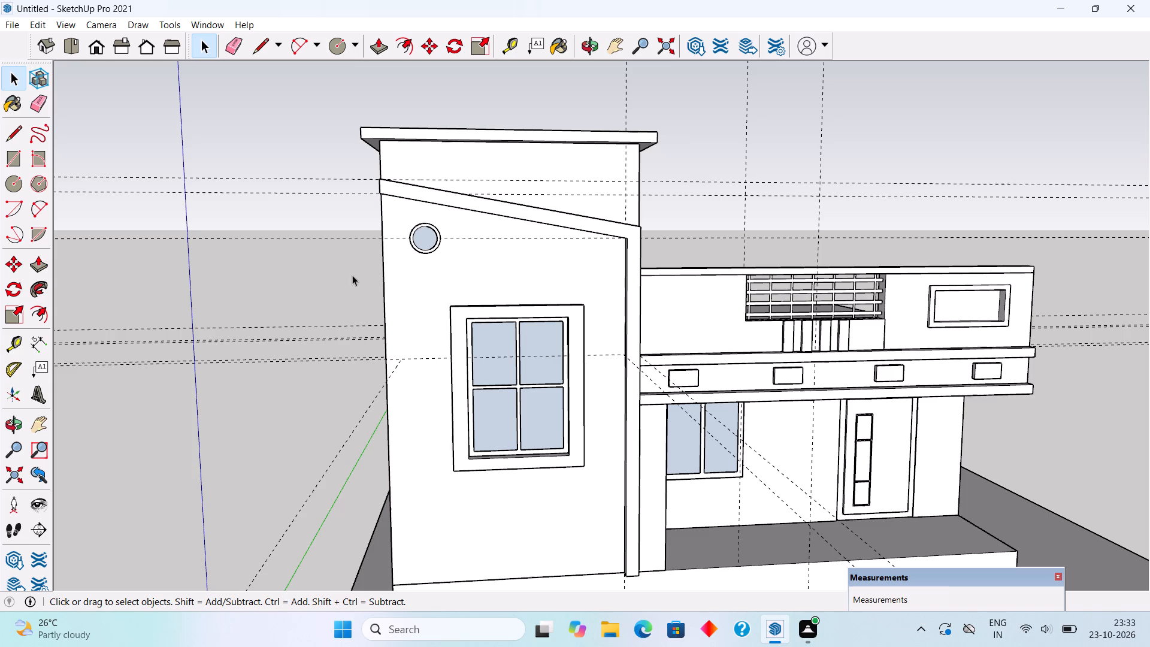
# Draw a 1.2' by 1.2' rectangle at the porch floor's outer front corner, beyond the entrance door.
pyautogui.scroll(-3, 347, 225)
pyautogui.scroll(-3, 518, 294)
pyautogui.scroll(-3, 611, 280)
pyautogui.moveTo(644, 424); pyautogui.dragTo(641, 497, button='middle')
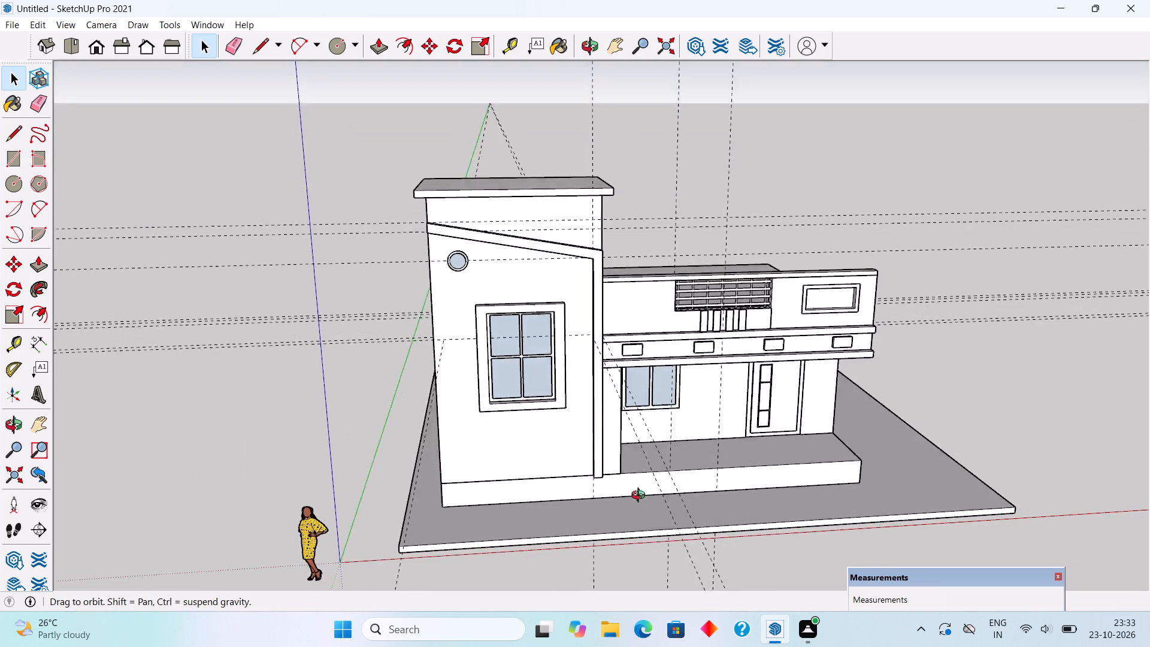
pyautogui.moveTo(641, 497); pyautogui.dragTo(642, 543, button='middle')
pyautogui.scroll(3, 874, 424)
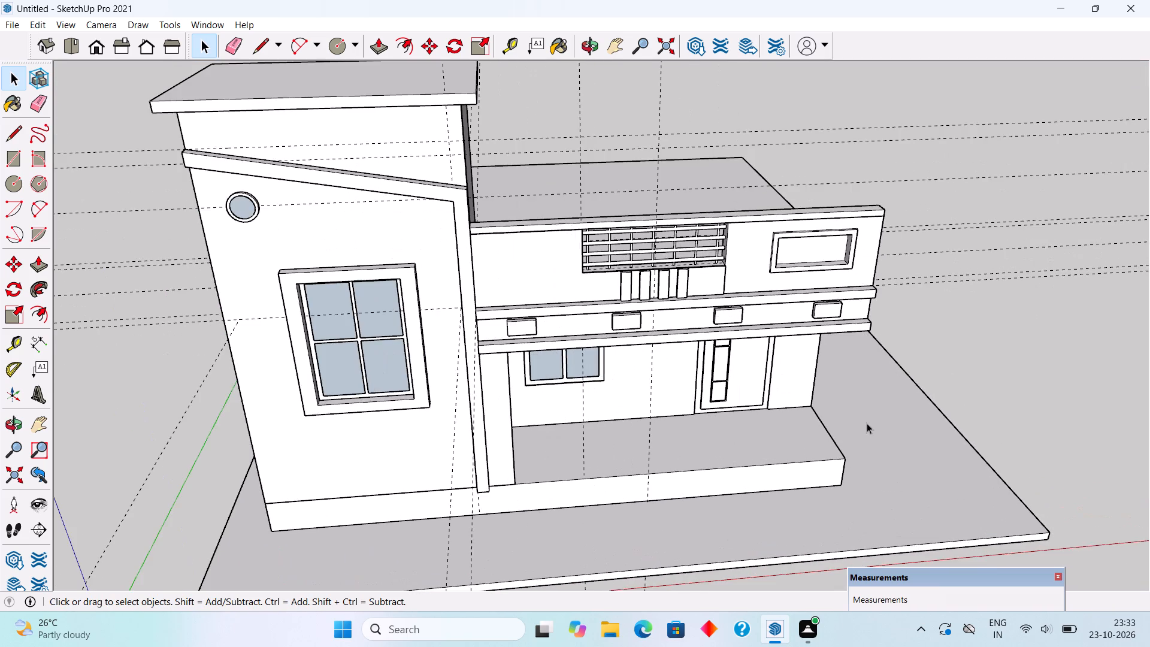
pyautogui.moveTo(825, 440); pyautogui.dragTo(694, 494, button='middle')
pyautogui.scroll(4, 812, 511)
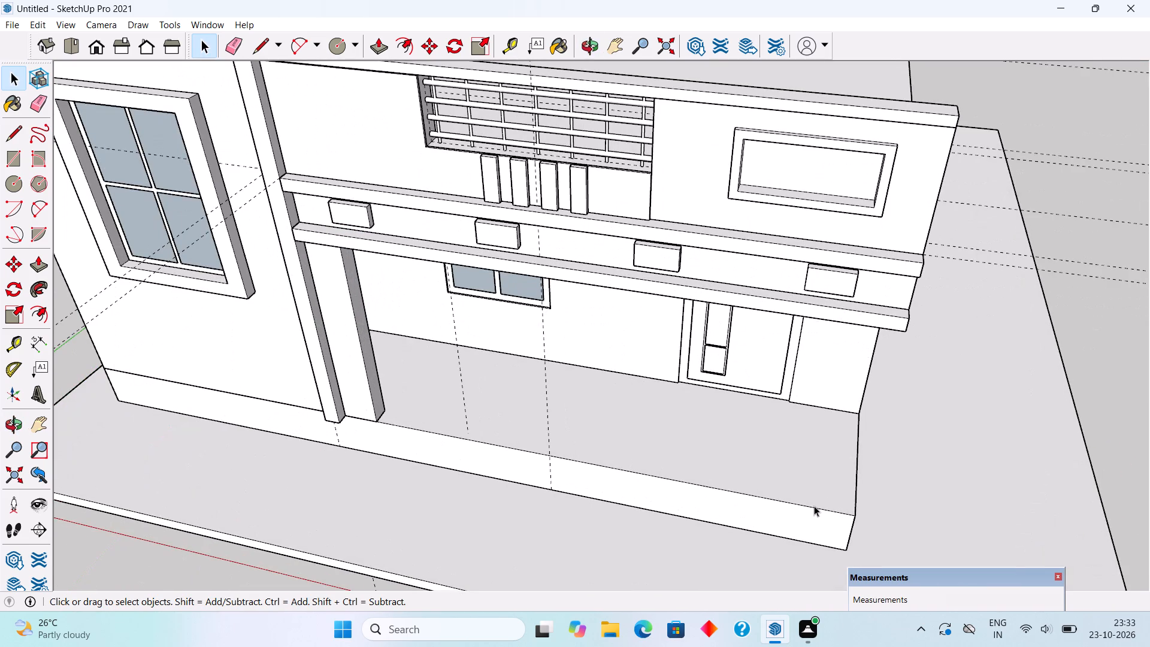
pyautogui.moveTo(814, 506); pyautogui.dragTo(761, 459, button='middle')
pyautogui.press('r')
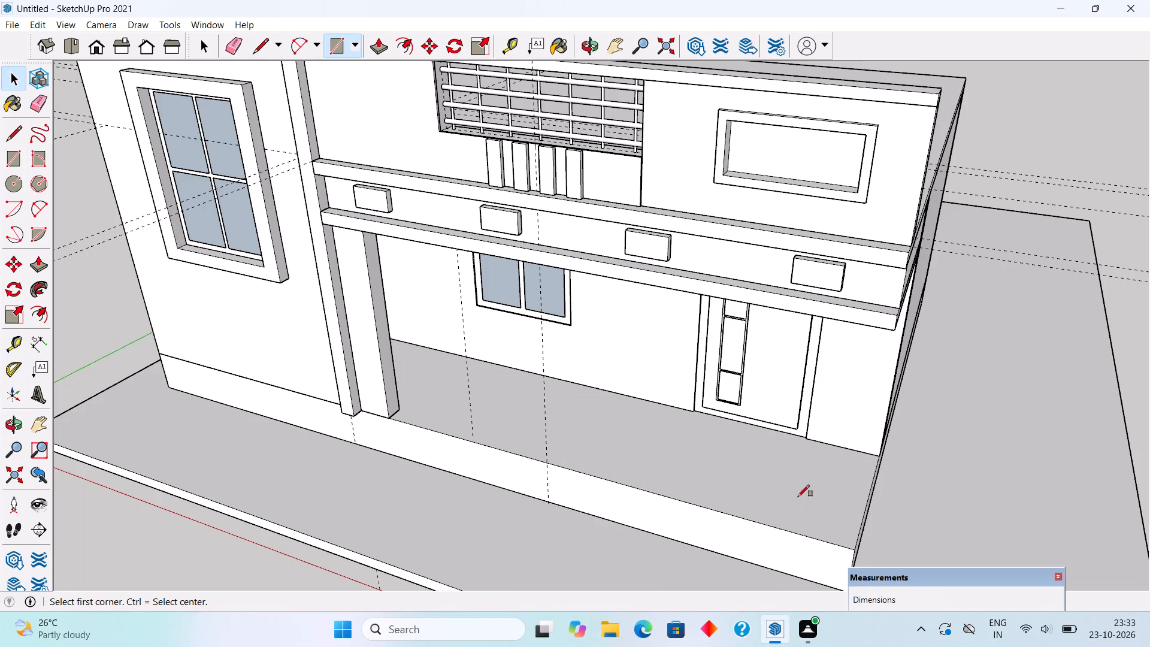
pyautogui.click(853, 548)
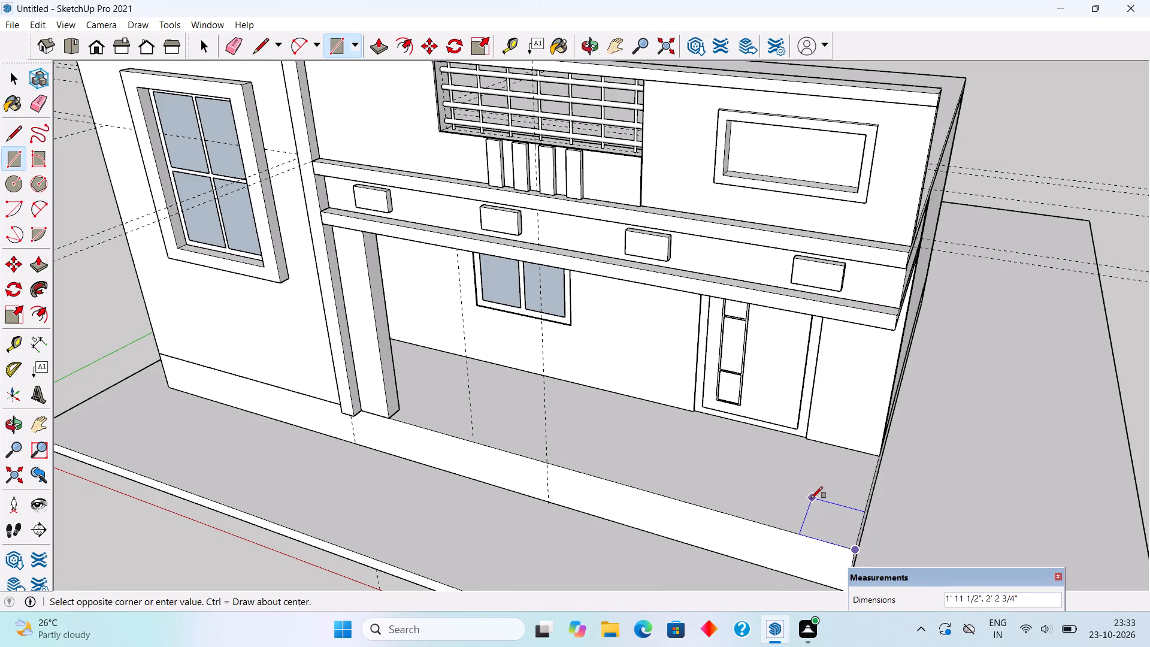
pyautogui.write("1.2'")
pyautogui.write(",1.2'")
pyautogui.press('Return')
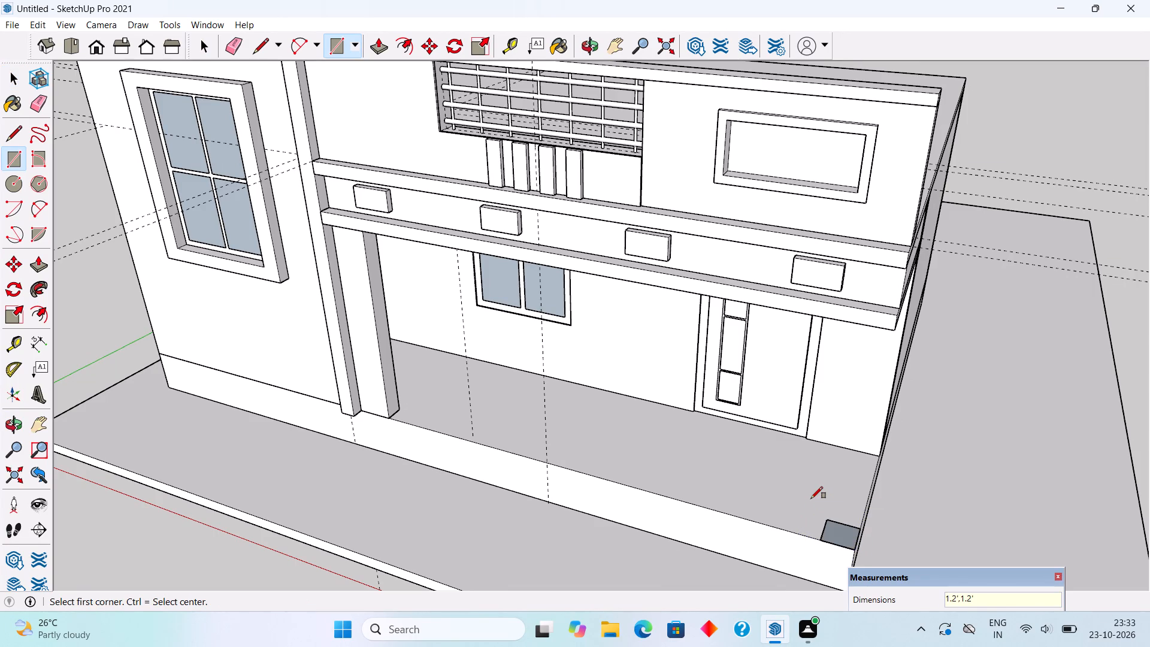
# Push/Pull the square up 9' to the underside of the porch band to form a corner column.
pyautogui.press('p')
pyautogui.click(852, 534)
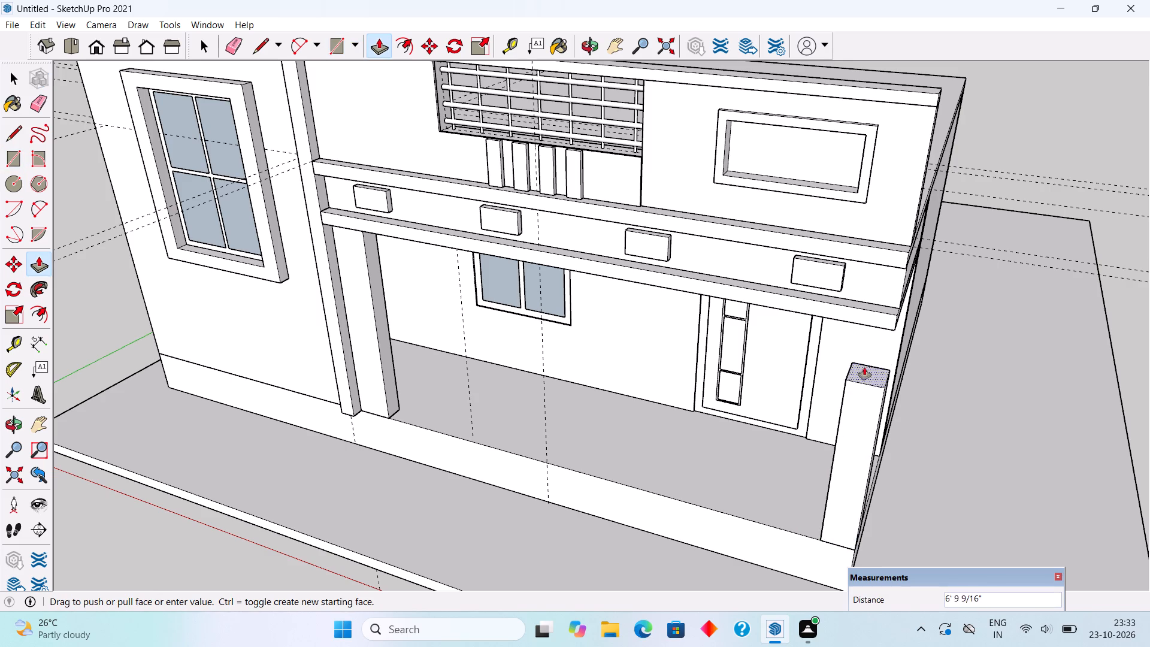
pyautogui.click(881, 325)
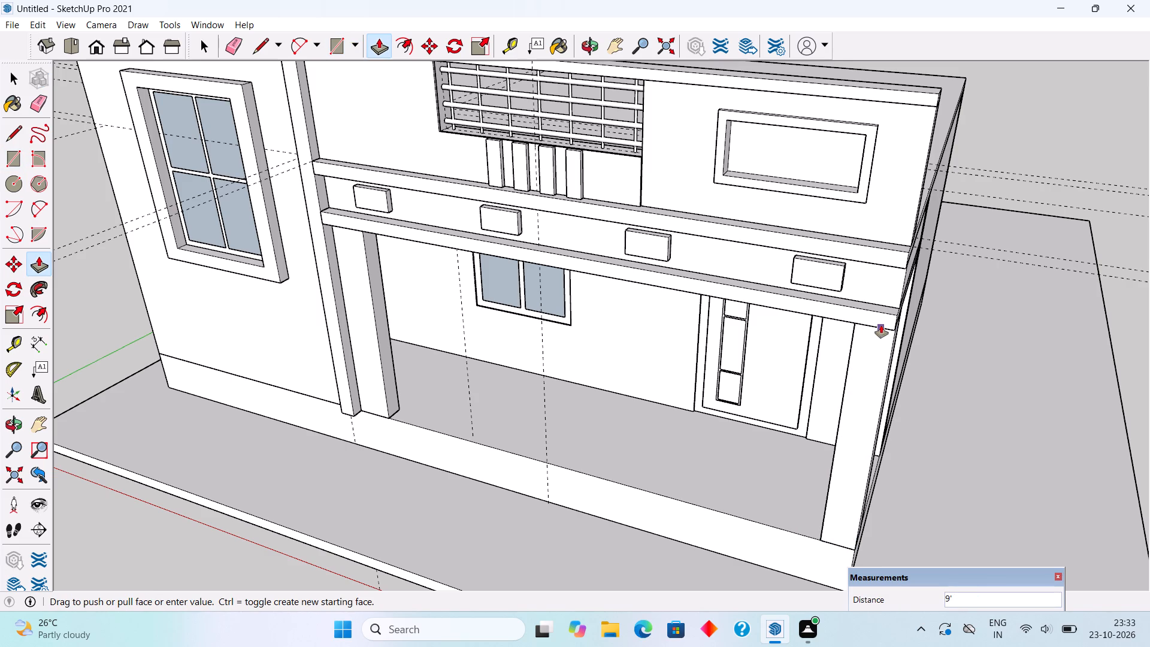
# Place a horizontal guide 1.2' below the top edge of the corner column's rear face.
pyautogui.moveTo(973, 343); pyautogui.dragTo(391, 278, button='middle')
pyautogui.moveTo(426, 358); pyautogui.dragTo(424, 270, button='middle')
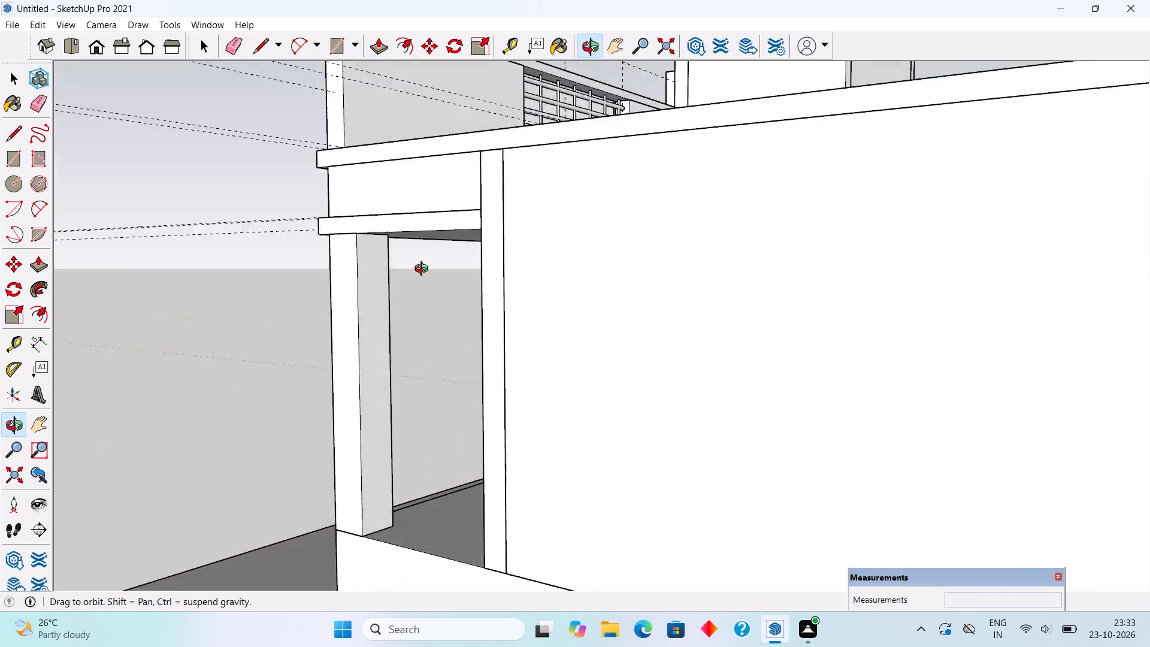
pyautogui.moveTo(424, 270); pyautogui.dragTo(424, 247, button='middle')
pyautogui.scroll(5, 421, 226)
pyautogui.press('t')
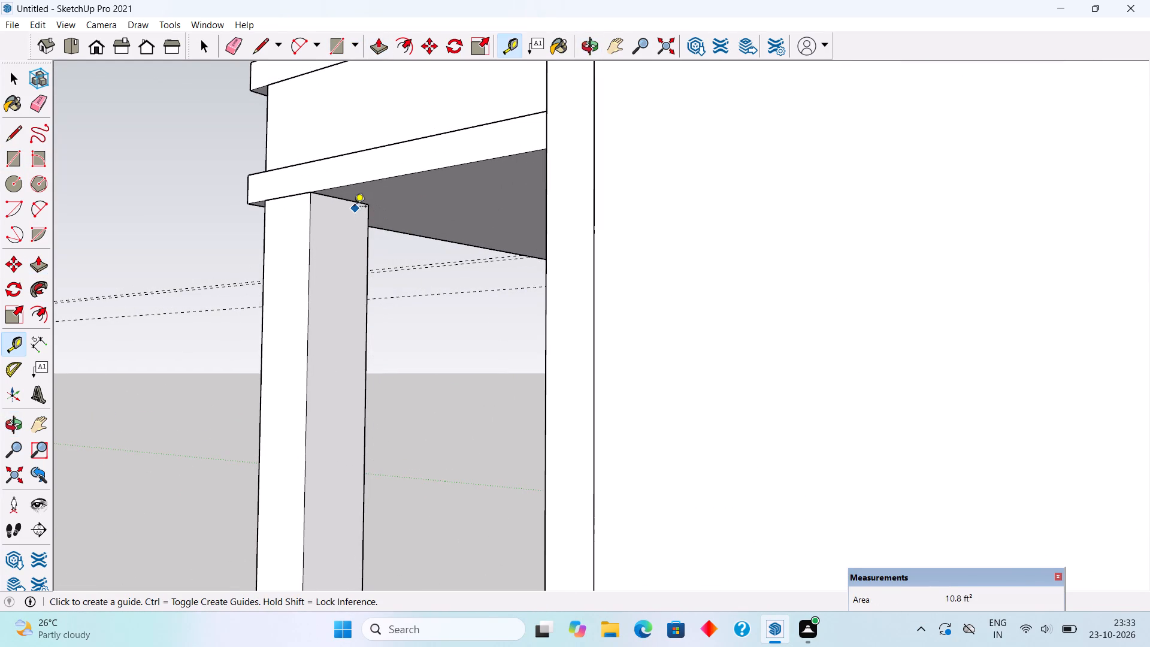
pyautogui.click(354, 201)
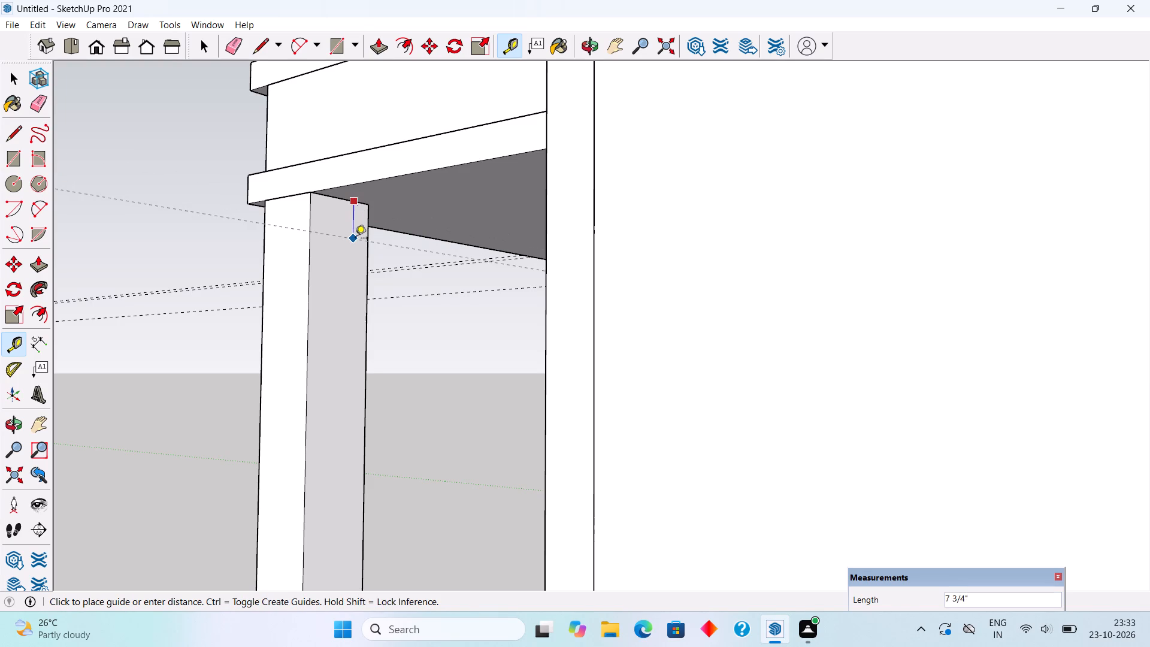
pyautogui.write("1.2'")
pyautogui.press('Return')
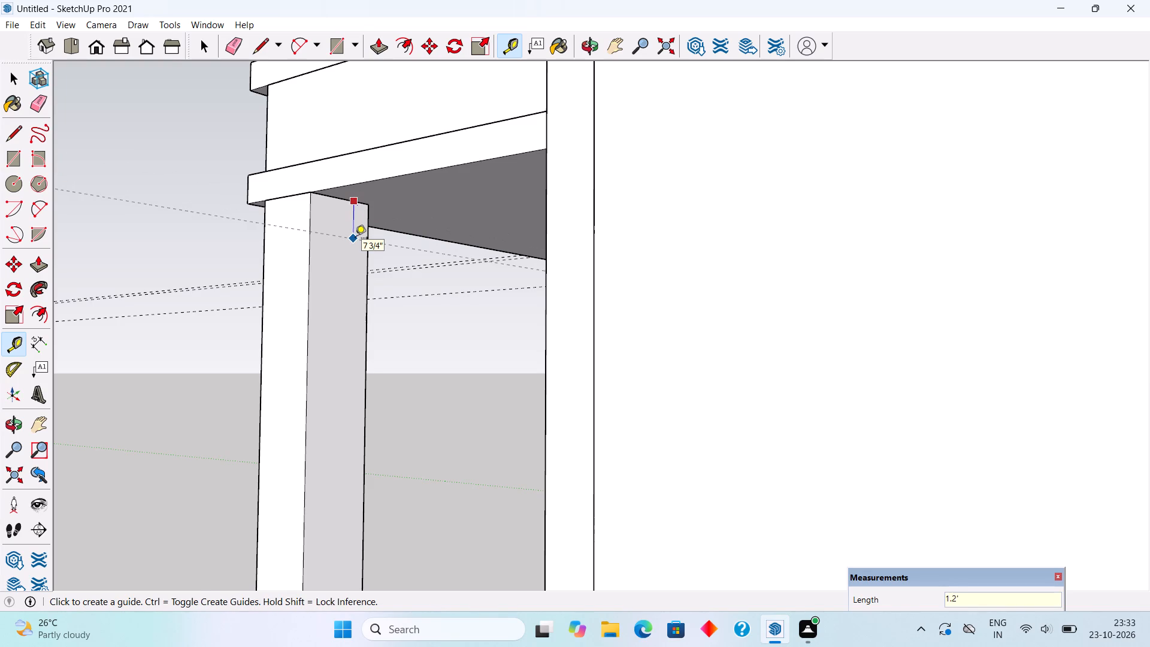
# Draw a line across the column along the guide and Push/Pull the upper face about 4' 9 5/8" to the house wall as a beam.
pyautogui.press('l')
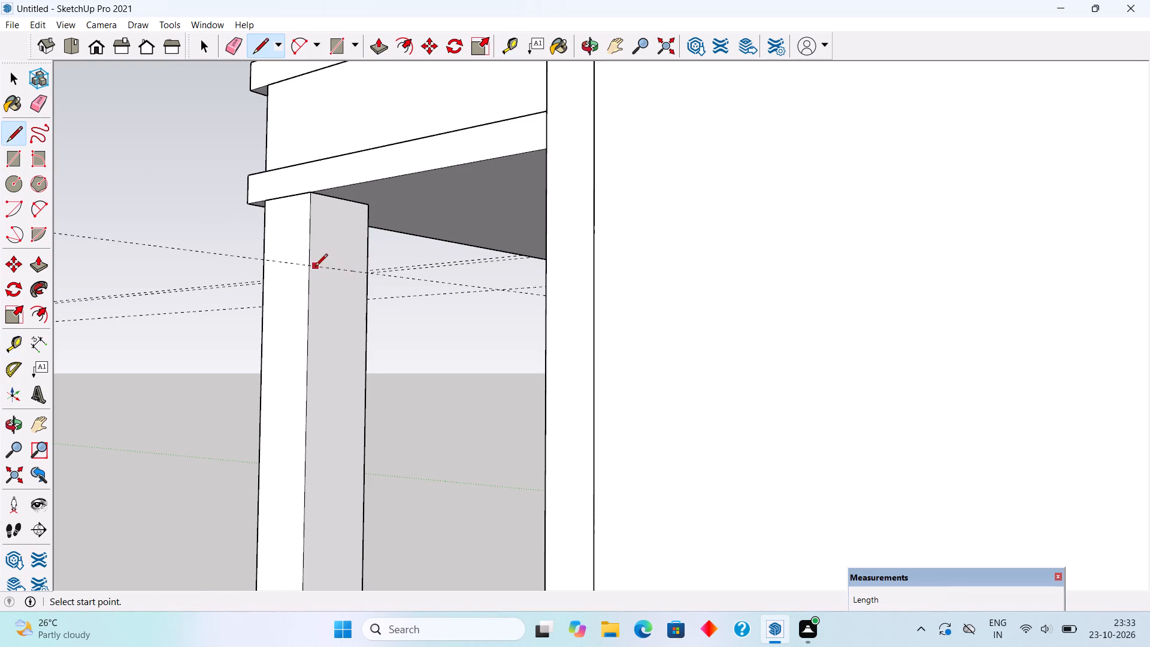
pyautogui.click(310, 267)
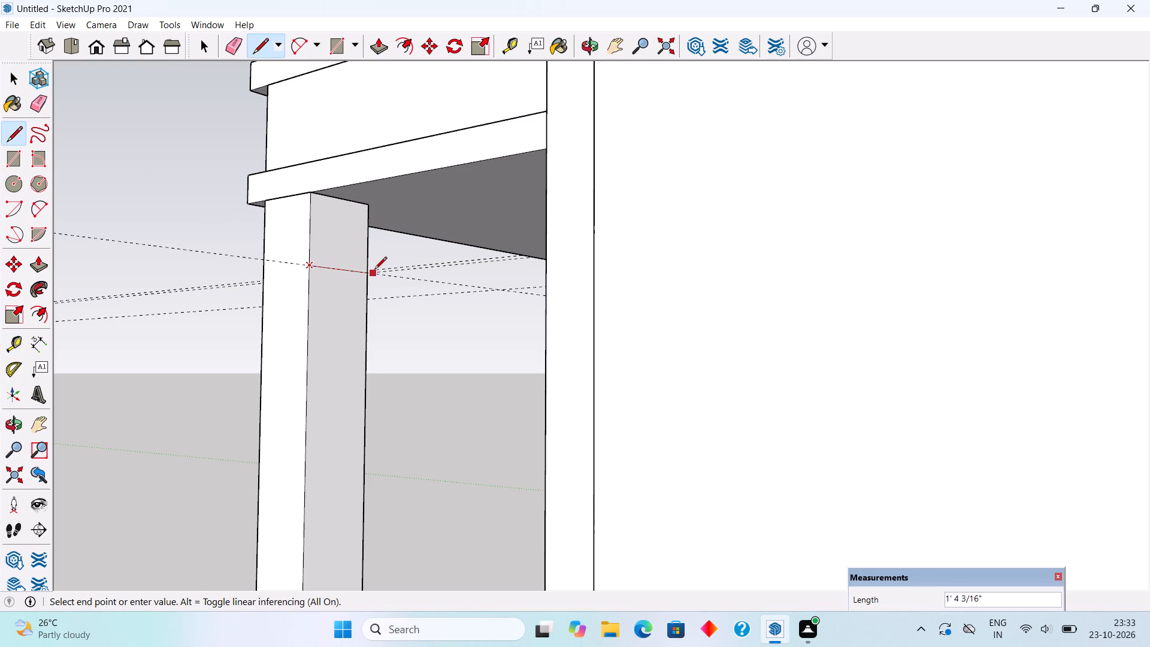
pyautogui.click(368, 274)
pyautogui.press('p')
pyautogui.click(356, 259)
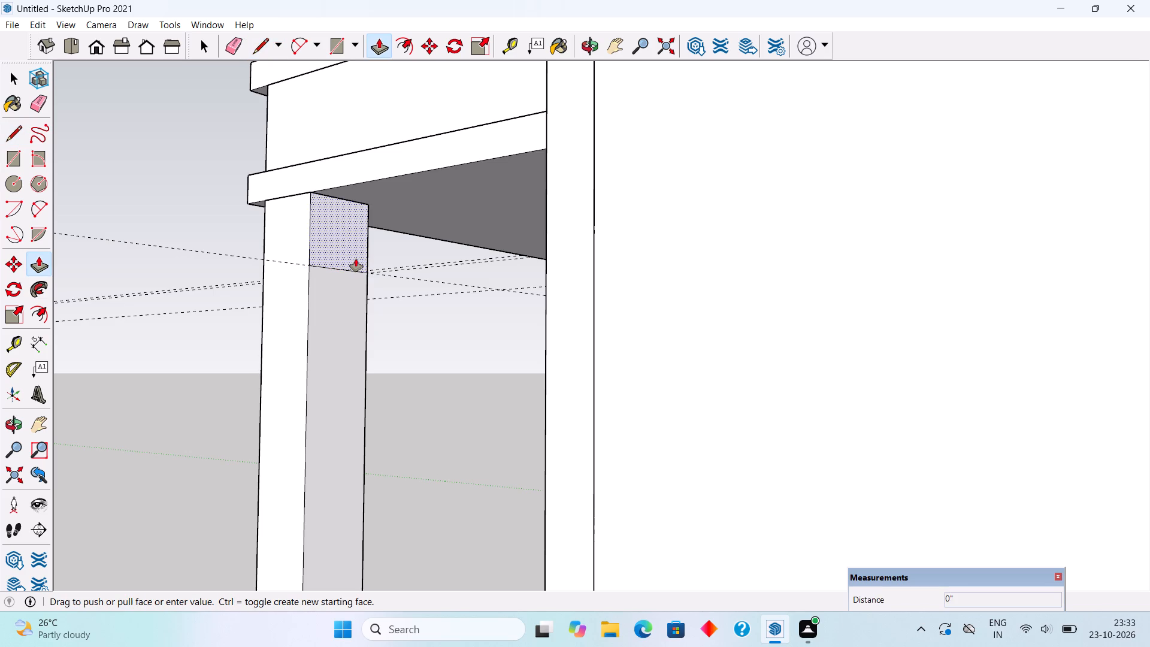
pyautogui.click(547, 153)
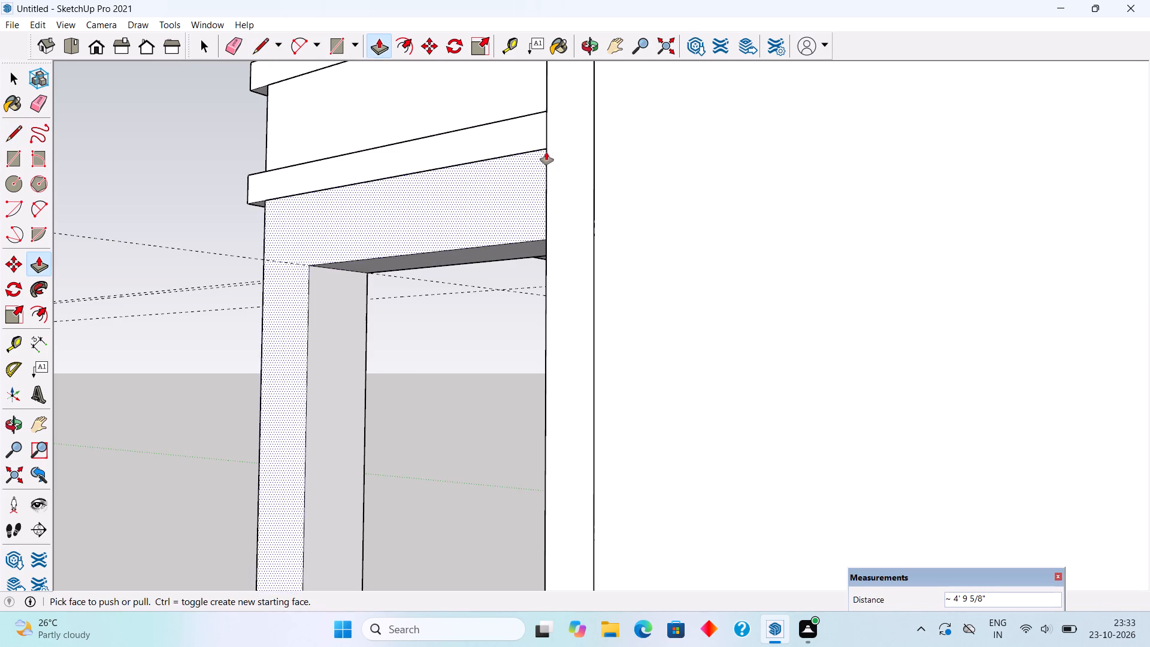
# Select the whole corner column with its side beam and make it a group.
pyautogui.press('space')
pyautogui.tripleClick(470, 215)
pyautogui.rightClick(470, 215)
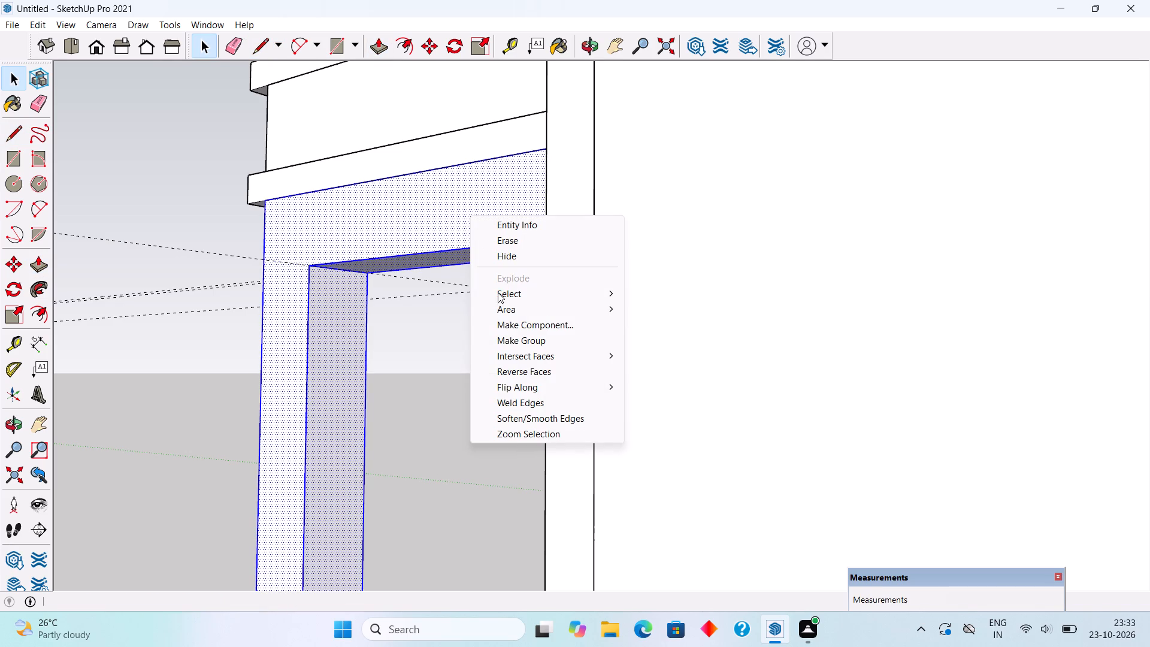
pyautogui.click(512, 338)
pyautogui.click(453, 355)
# Examine the house from the front and the open side of the porch behind the tall window wall.
pyautogui.scroll(-5, 443, 343)
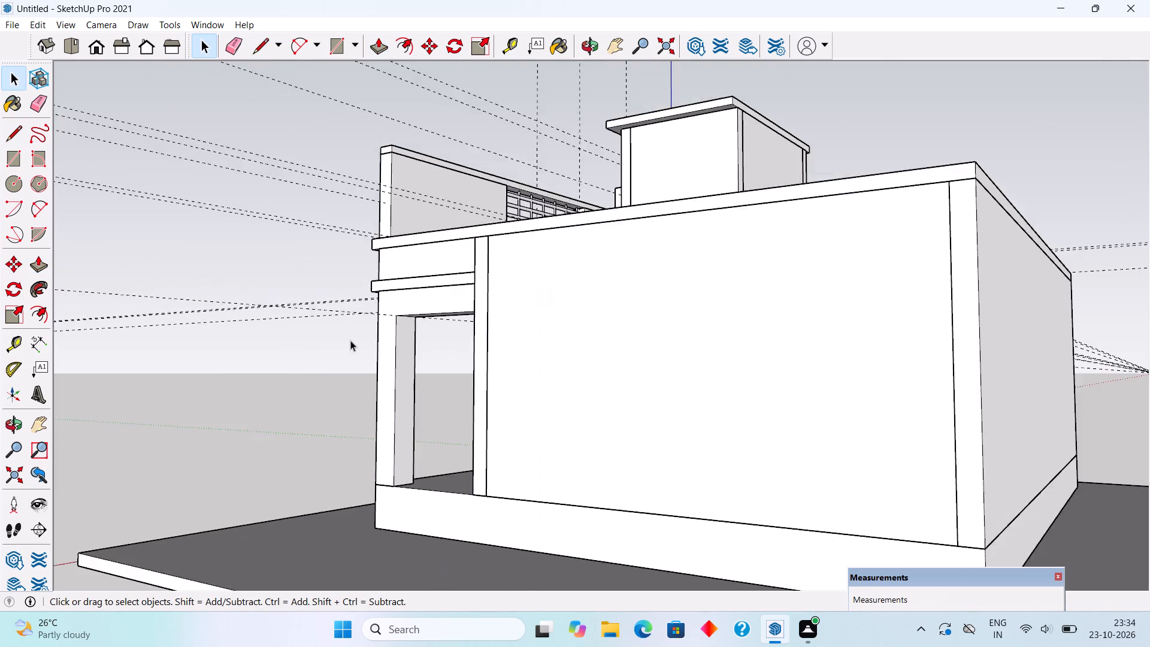
pyautogui.scroll(-5, 350, 340)
pyautogui.moveTo(355, 370); pyautogui.dragTo(1025, 267, button='middle')
pyautogui.scroll(-2, 1025, 267)
pyautogui.moveTo(770, 340); pyautogui.dragTo(927, 357, button='middle')
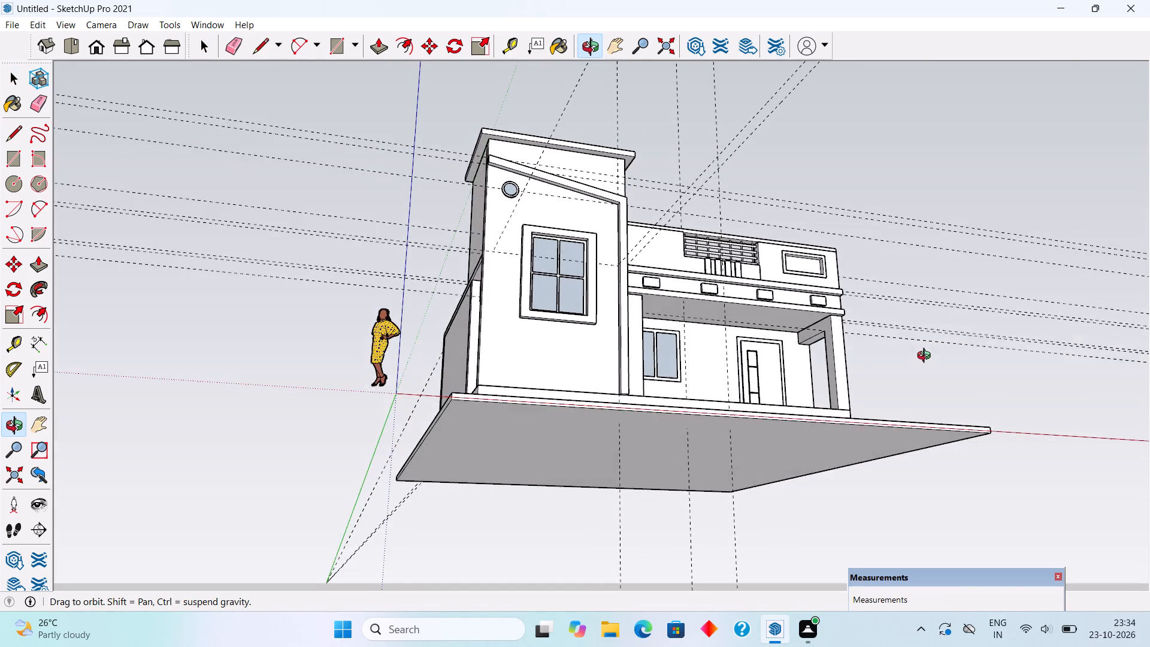
pyautogui.moveTo(927, 357); pyautogui.dragTo(924, 424, button='middle')
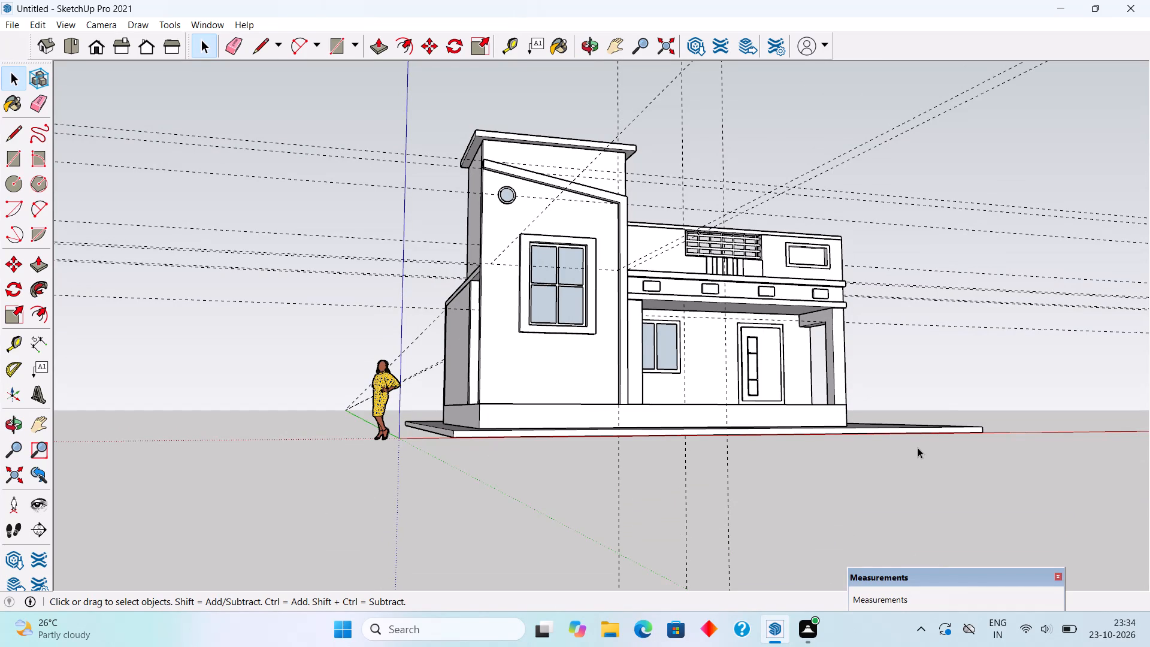
pyautogui.moveTo(710, 376); pyautogui.dragTo(895, 492, button='middle')
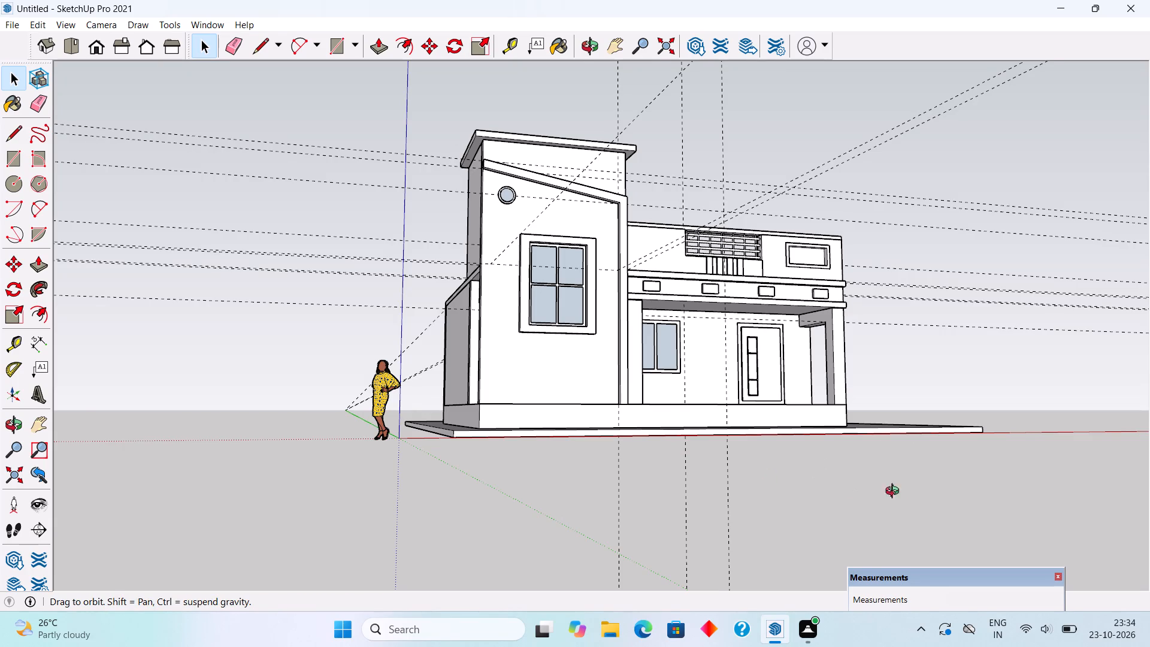
pyautogui.moveTo(895, 492); pyautogui.dragTo(926, 493, button='middle')
pyautogui.moveTo(506, 340); pyautogui.dragTo(725, 389, button='middle')
pyautogui.scroll(5, 632, 433)
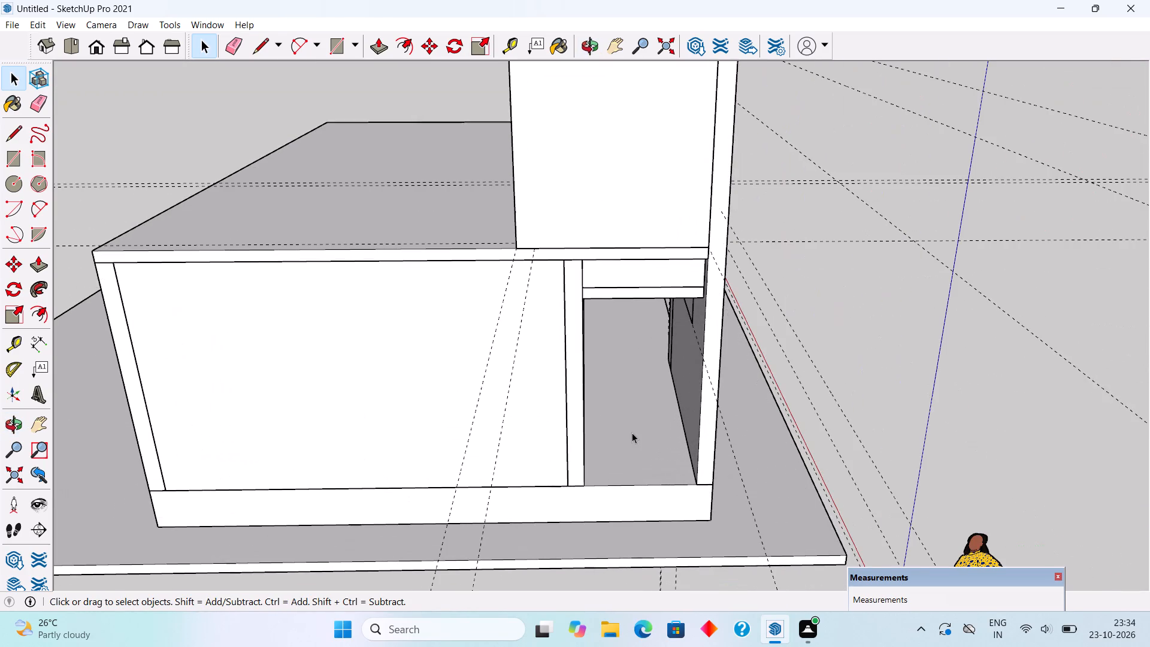
pyautogui.scroll(1, 659, 416)
pyautogui.moveTo(658, 423); pyautogui.dragTo(652, 489, button='middle')
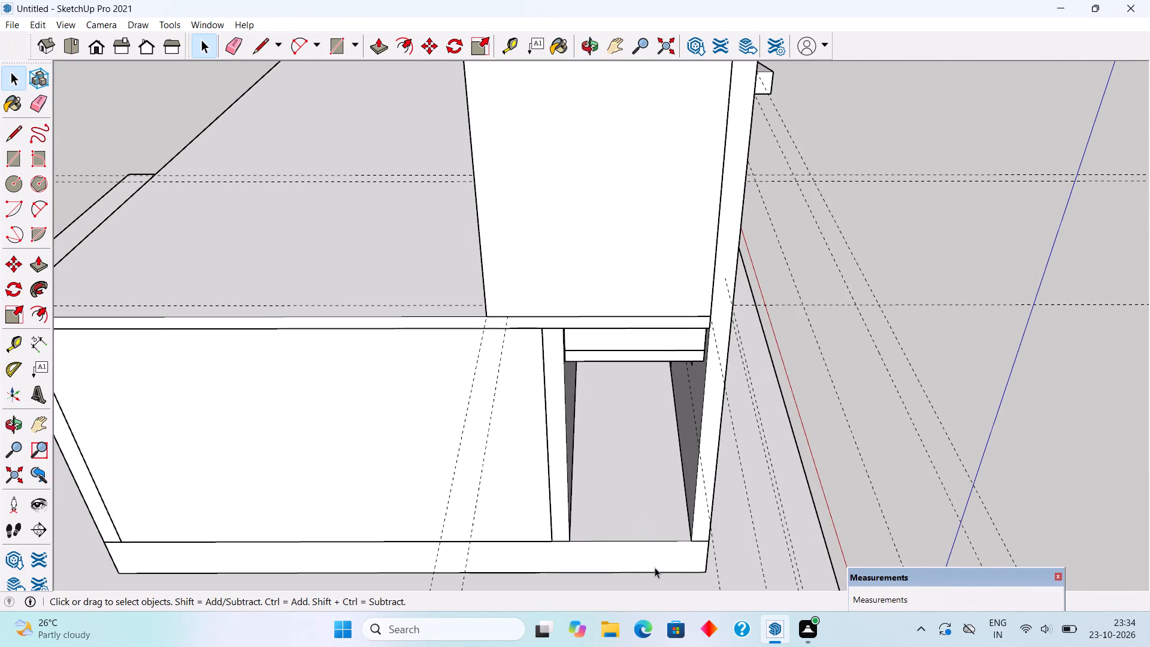
# Place a guide 9" in from the plinth's side edge, across the gap between the tall window wall and the side wall.
pyautogui.press('t')
pyautogui.click(653, 543)
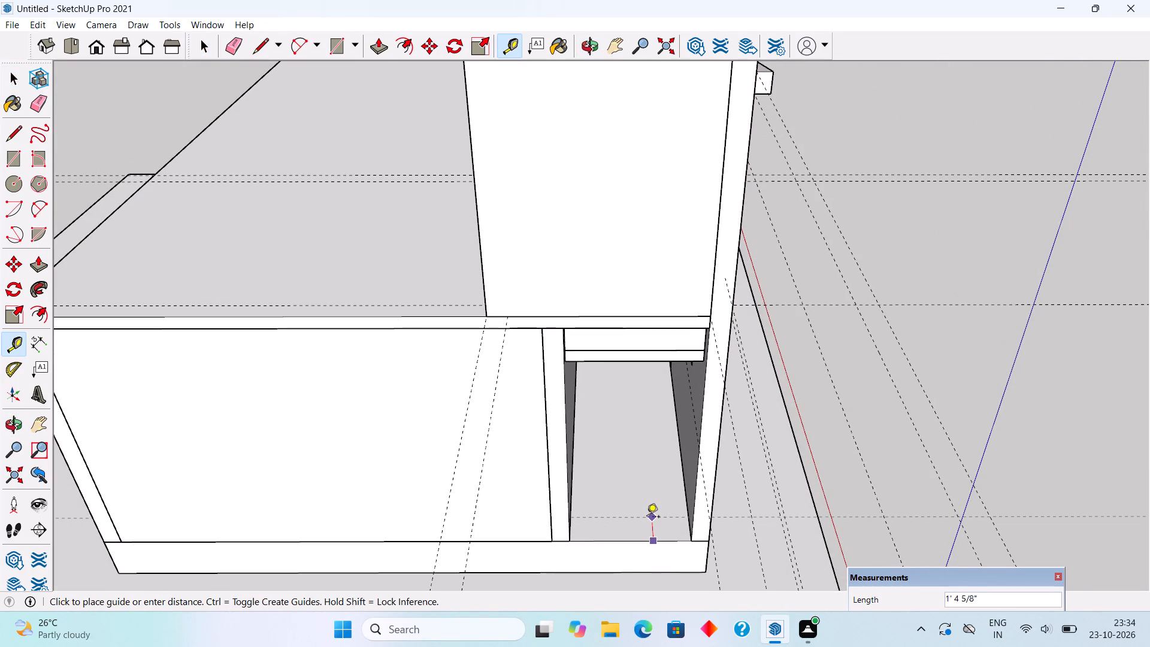
pyautogui.press('9')
pyautogui.hotkey('shift', '"')
pyautogui.press('Return')
# Draw a 9" by 5' 3" rectangle on the plinth along the guide, filling the gap between the two walls.
pyautogui.press('r')
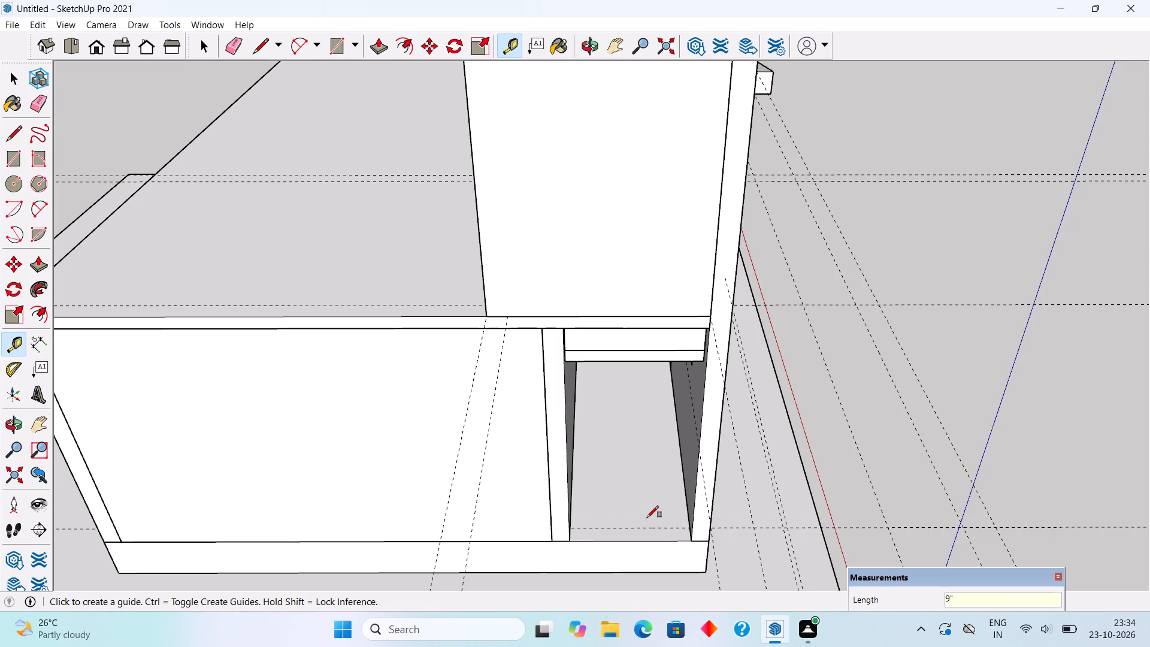
pyautogui.scroll(3, 679, 531)
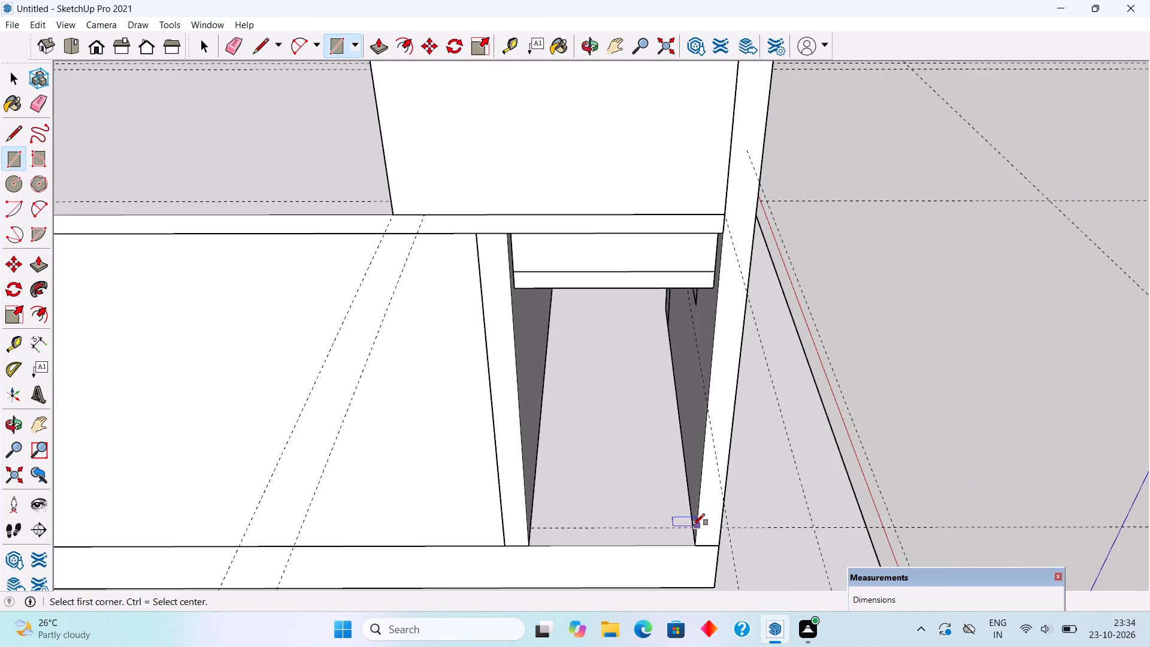
pyautogui.click(693, 525)
pyautogui.press('r')
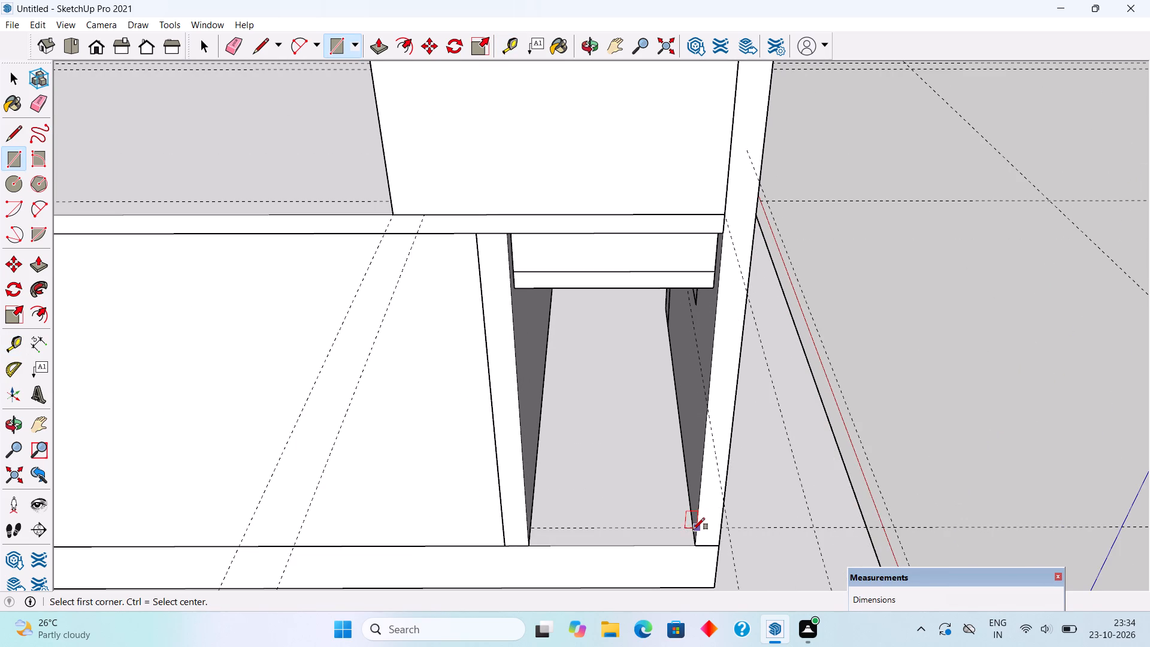
pyautogui.scroll(5, 692, 530)
pyautogui.click(692, 530)
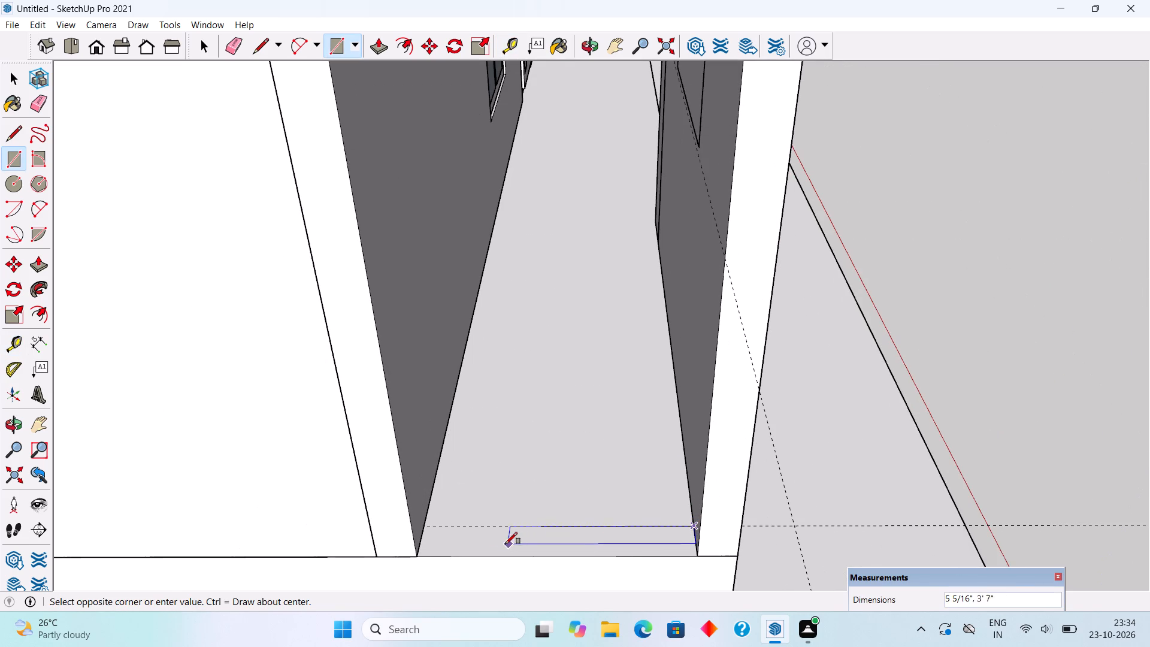
pyautogui.click(419, 554)
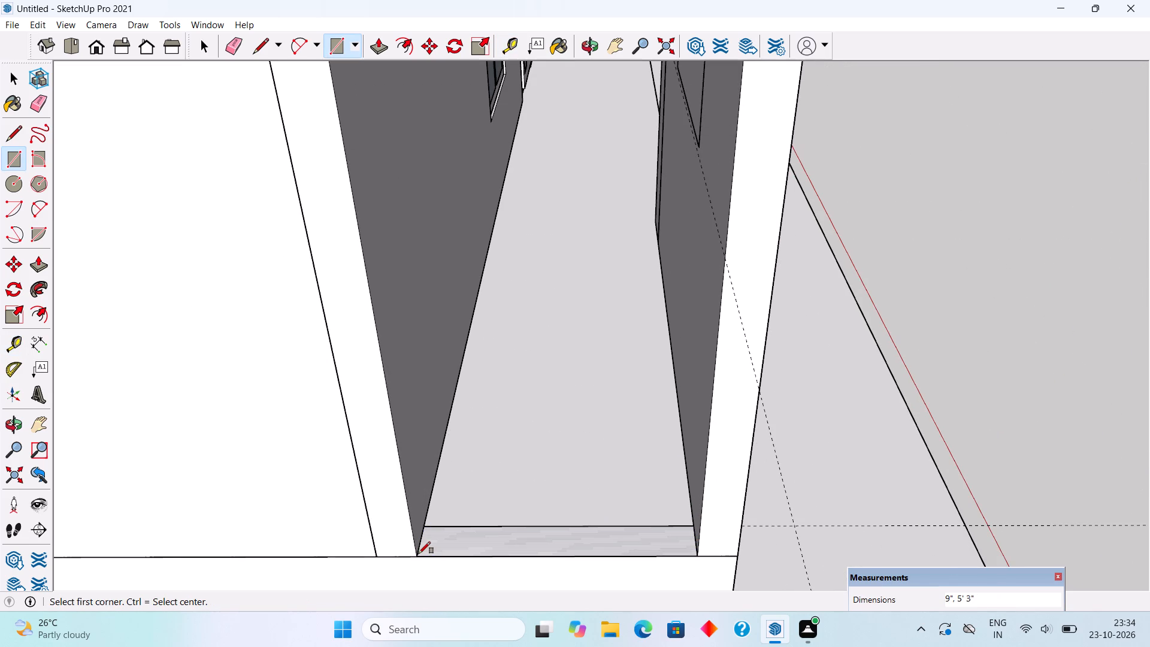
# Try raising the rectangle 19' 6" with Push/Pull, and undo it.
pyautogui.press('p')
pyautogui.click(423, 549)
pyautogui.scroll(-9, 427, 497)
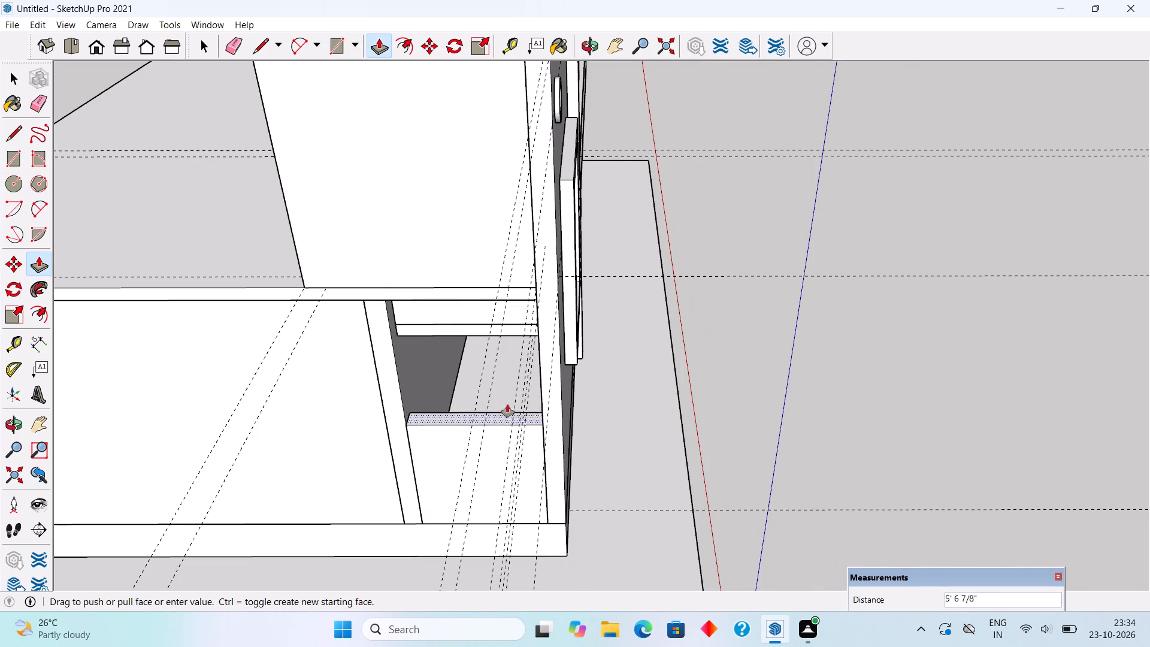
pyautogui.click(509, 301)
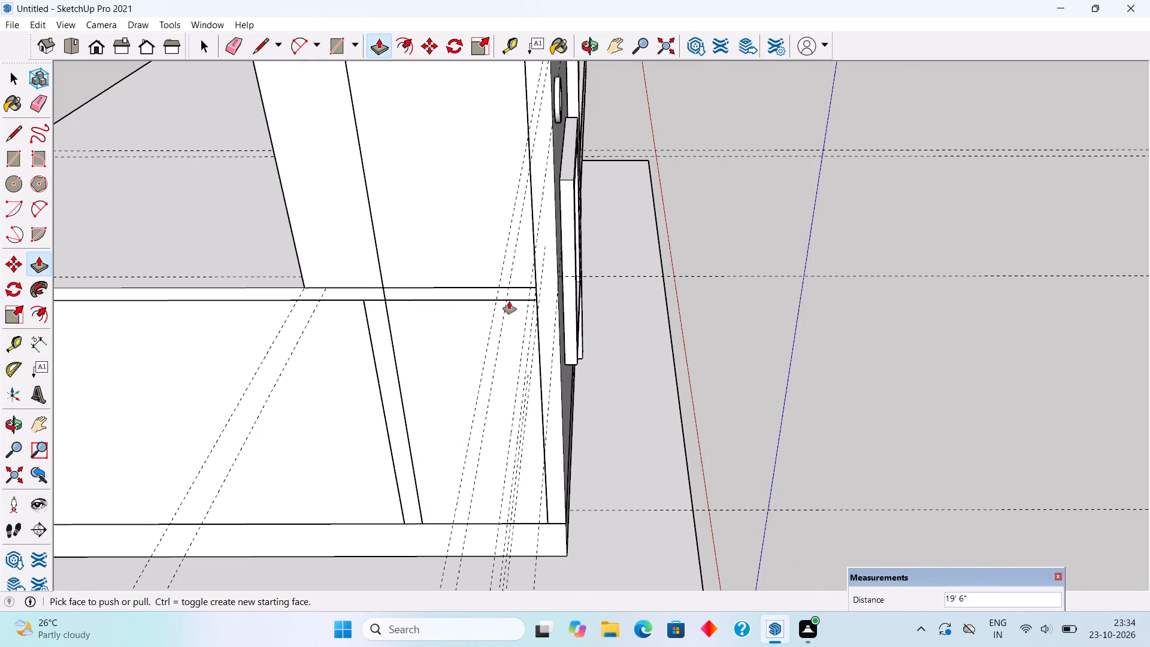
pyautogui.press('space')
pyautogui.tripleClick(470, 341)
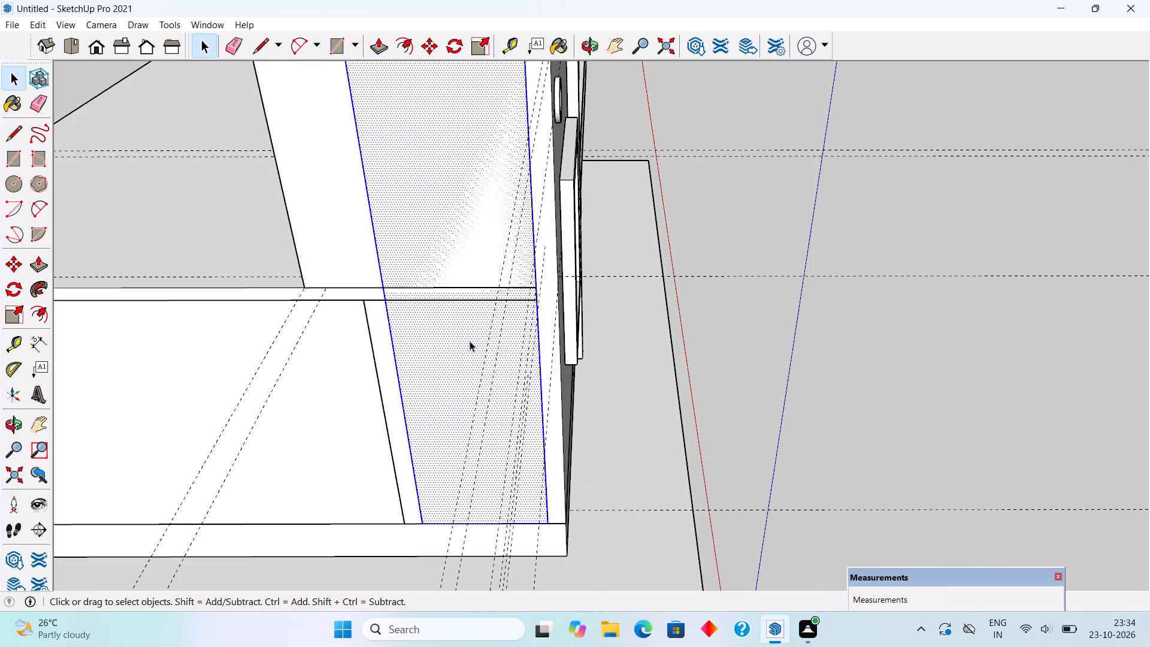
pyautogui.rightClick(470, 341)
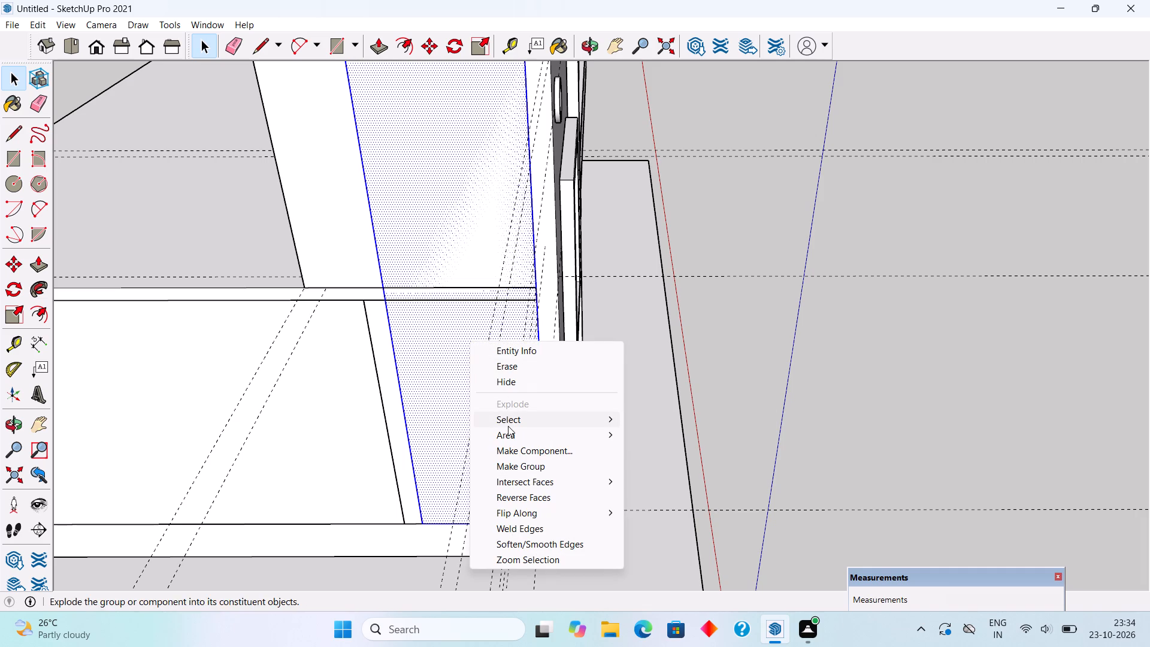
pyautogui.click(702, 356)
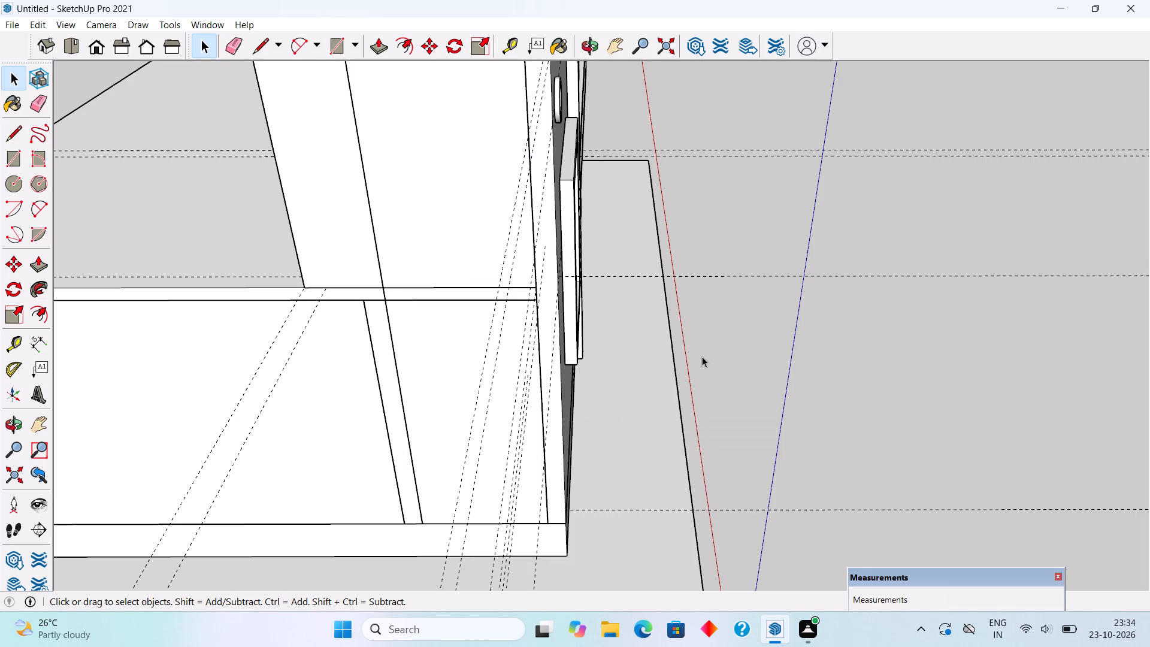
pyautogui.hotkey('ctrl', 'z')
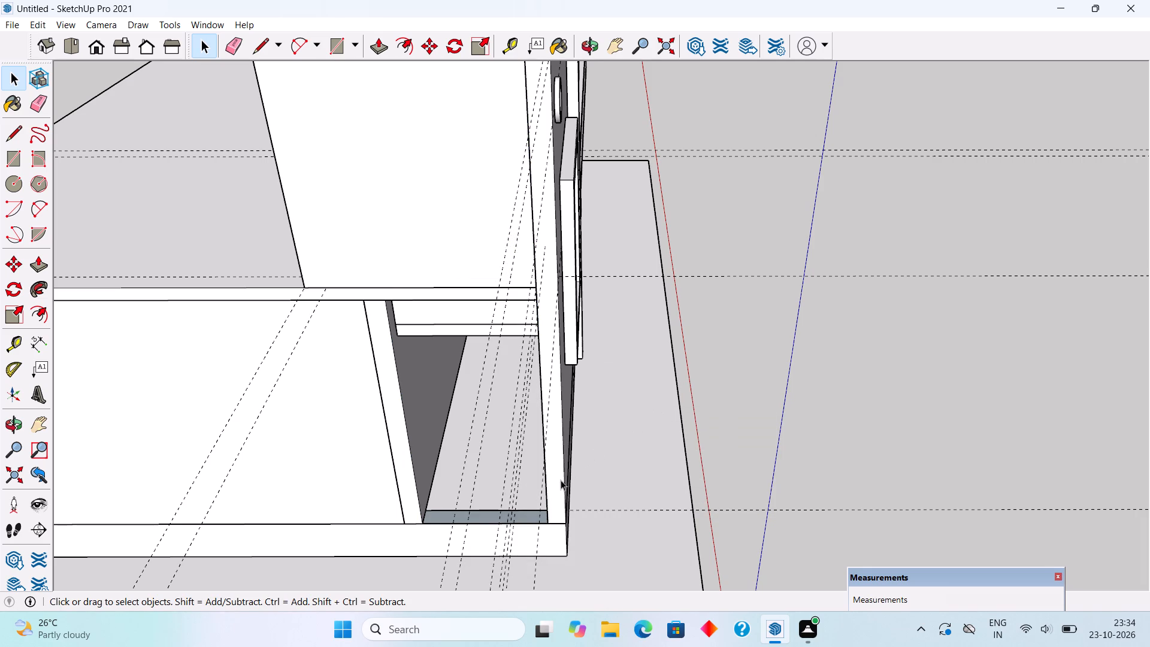
# Push/Pull the rectangle up 11' to the underside of the lower roof slab as an infill wall.
pyautogui.press('p')
pyautogui.click(517, 512)
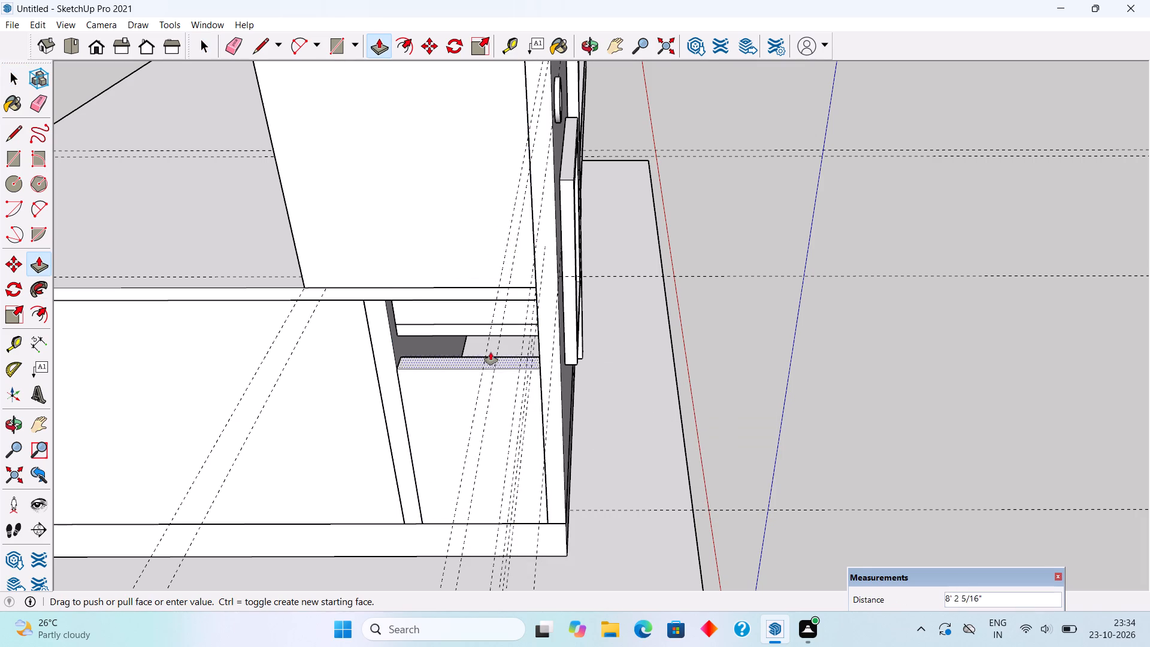
pyautogui.click(520, 297)
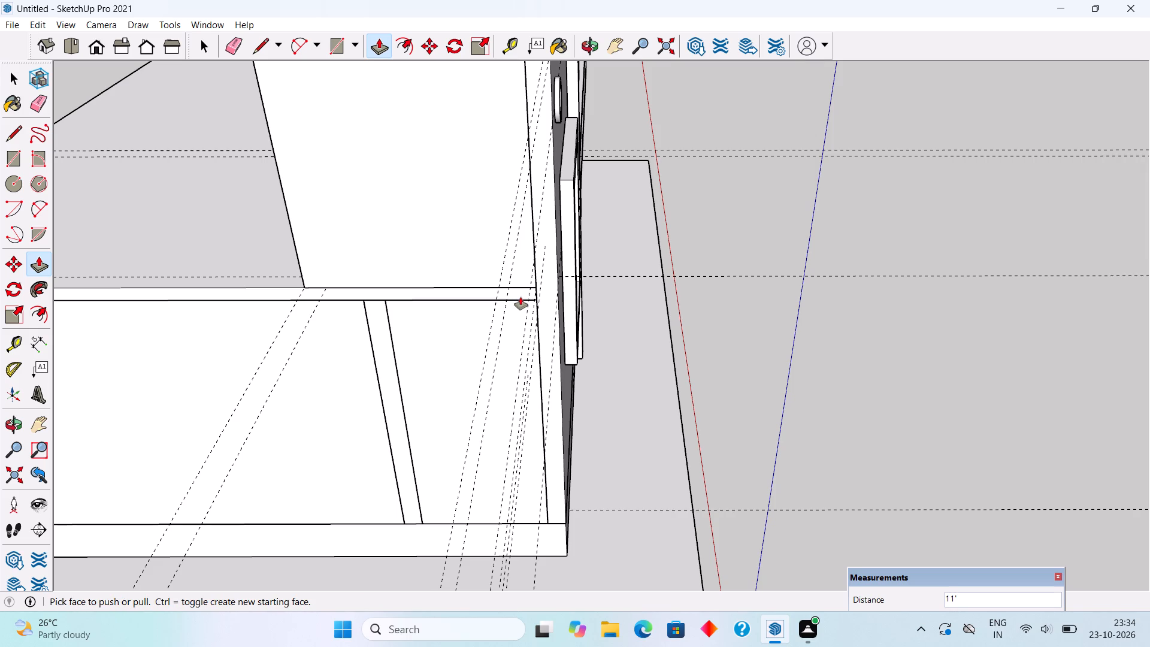
# Select the whole infill wall and make it a group.
pyautogui.press('space')
pyautogui.tripleClick(470, 346)
pyautogui.rightClick(470, 346)
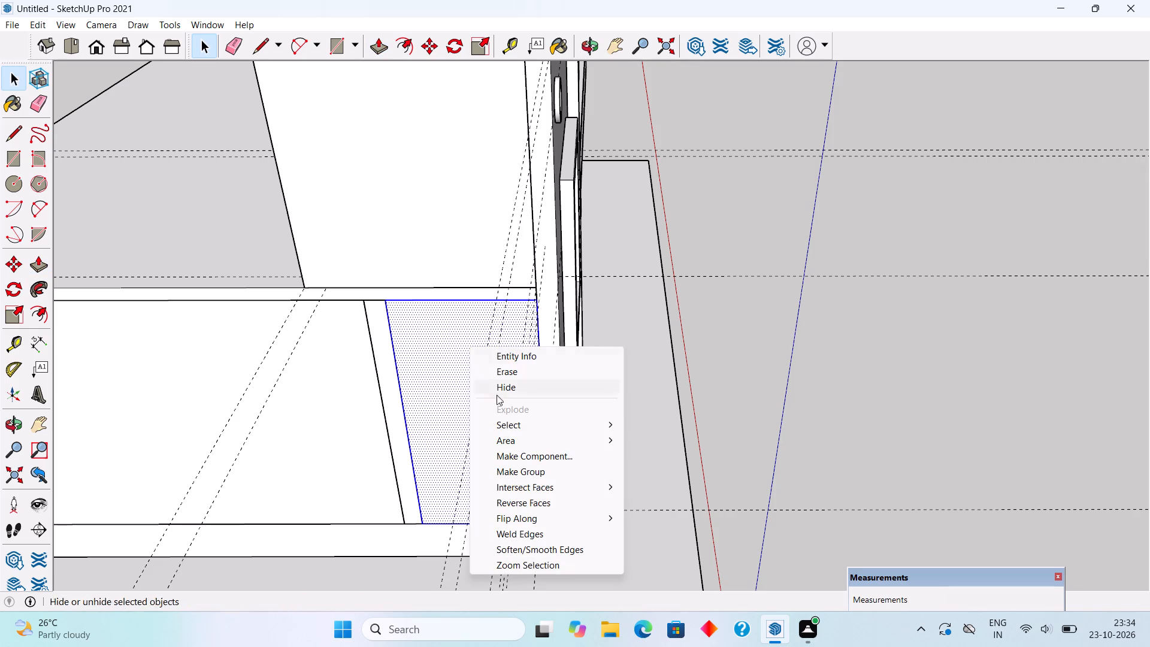
pyautogui.click(520, 465)
pyautogui.click(711, 401)
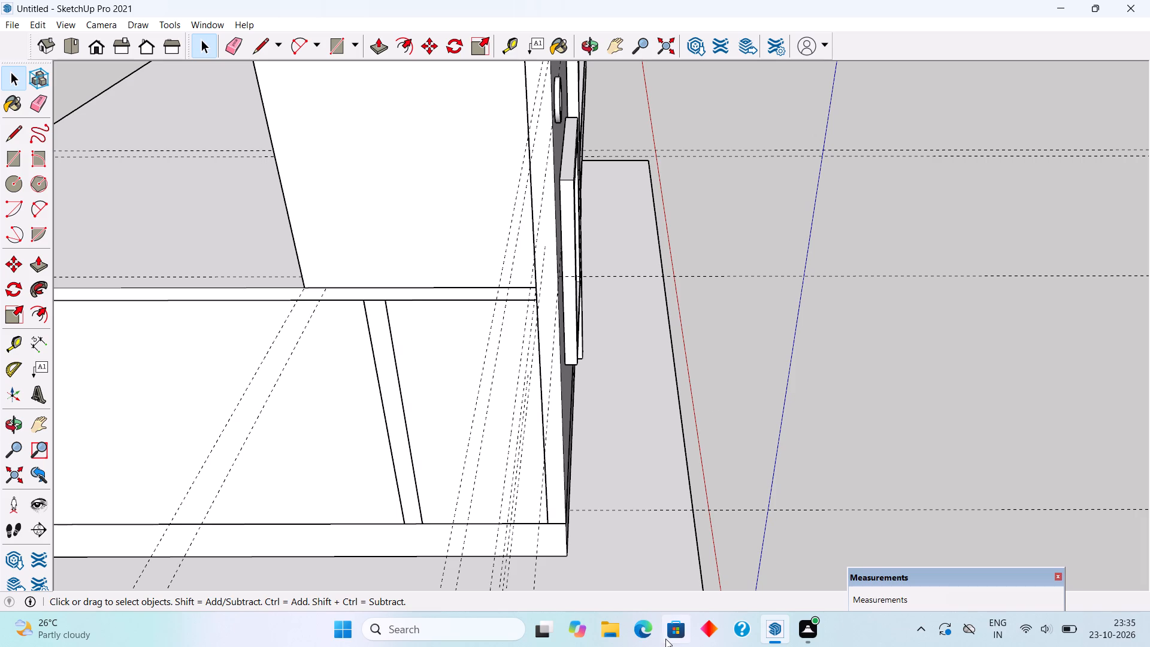
# Delete all the guides from the model.
pyautogui.scroll(-5, 664, 639)
pyautogui.scroll(-2, 625, 594)
pyautogui.scroll(-2, 558, 491)
pyautogui.scroll(-4, 573, 373)
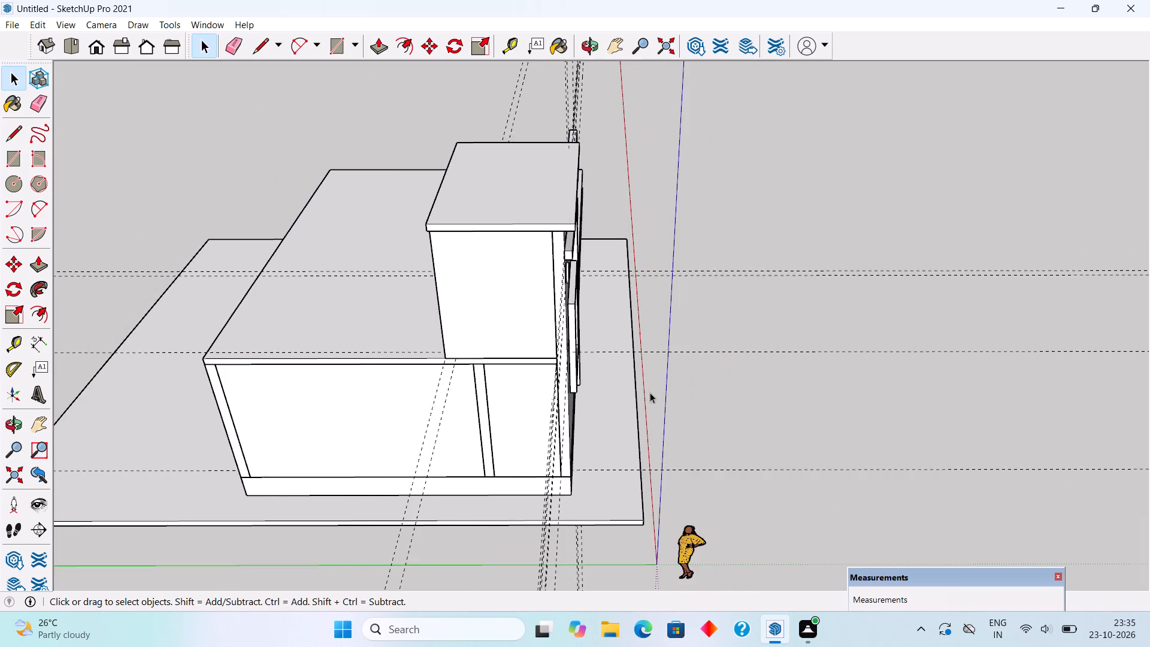
pyautogui.moveTo(540, 349); pyautogui.dragTo(208, 269, button='middle')
pyautogui.scroll(3, 431, 259)
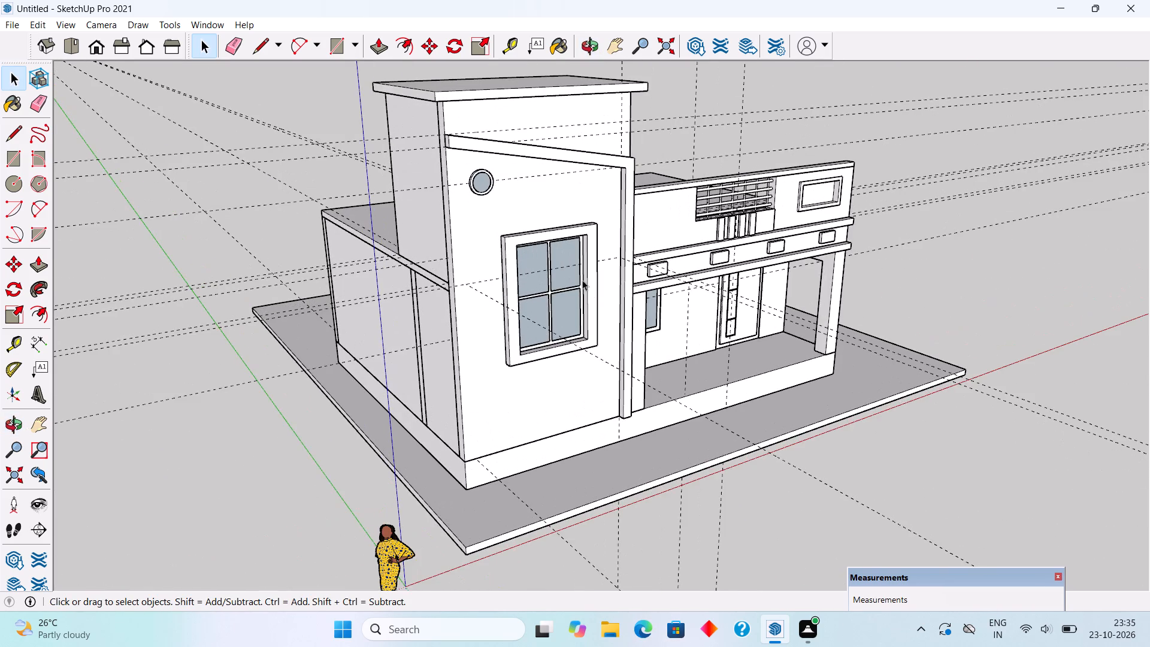
pyautogui.moveTo(539, 256); pyautogui.dragTo(412, 374, button='middle')
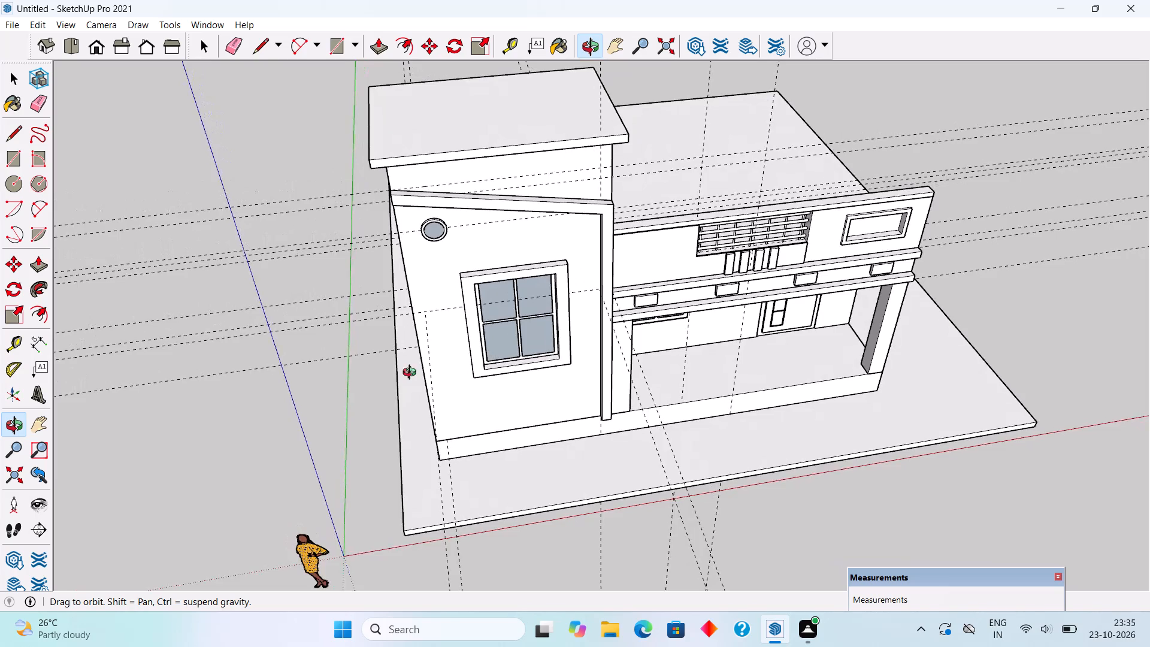
pyautogui.moveTo(412, 374); pyautogui.dragTo(447, 329, button='middle')
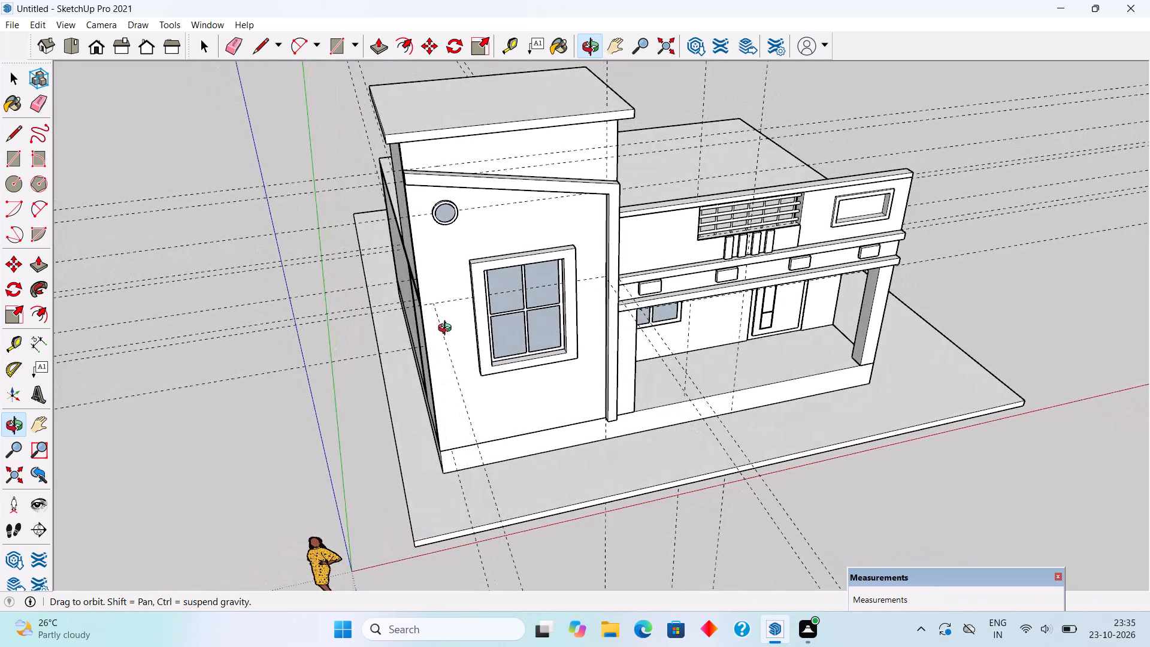
pyautogui.moveTo(447, 329); pyautogui.dragTo(461, 357, button='middle')
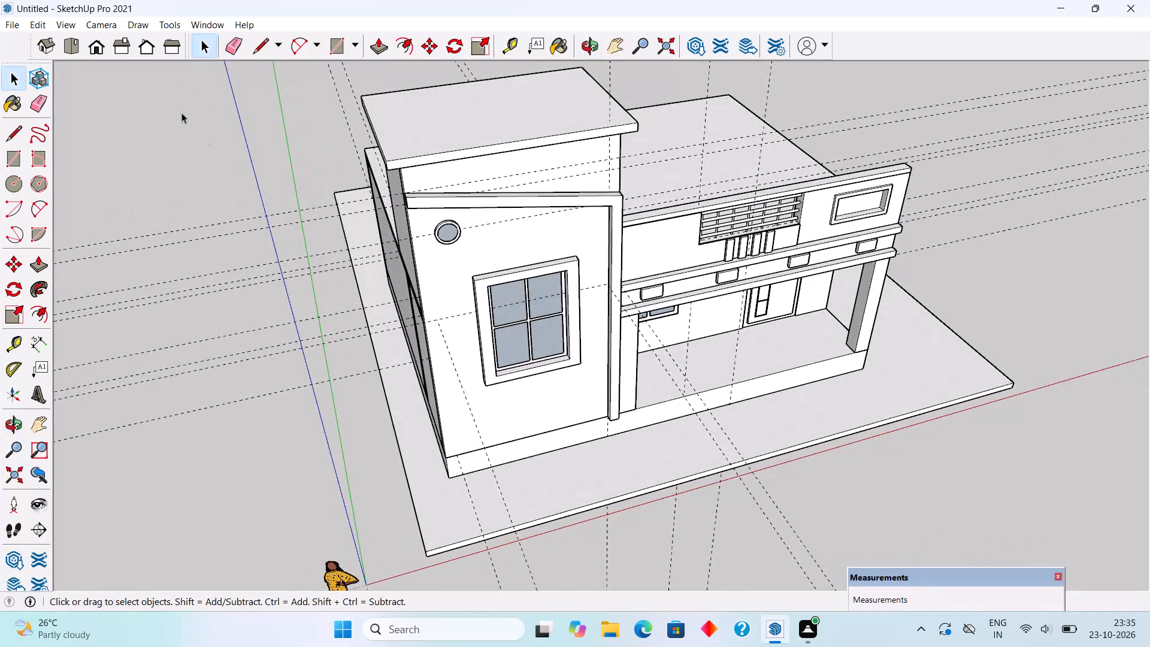
pyautogui.click(41, 26)
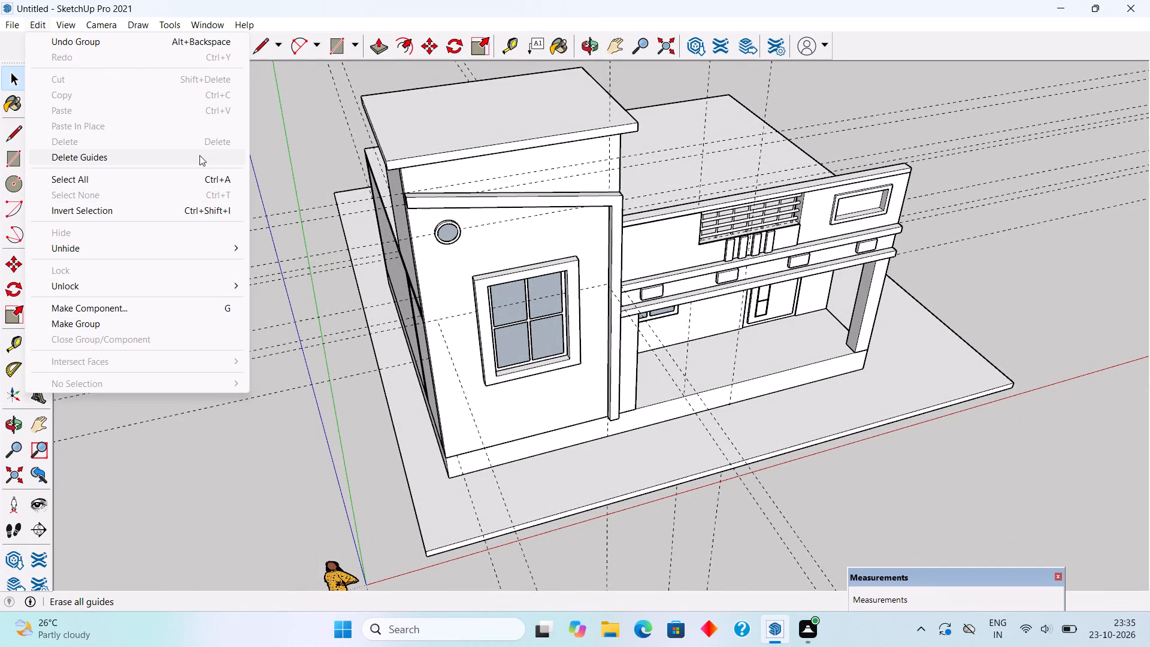
pyautogui.click(199, 155)
# Place a guide 9" in from the front edge of the ground slab.
pyautogui.moveTo(547, 335); pyautogui.dragTo(473, 349, button='middle')
pyautogui.scroll(3, 543, 491)
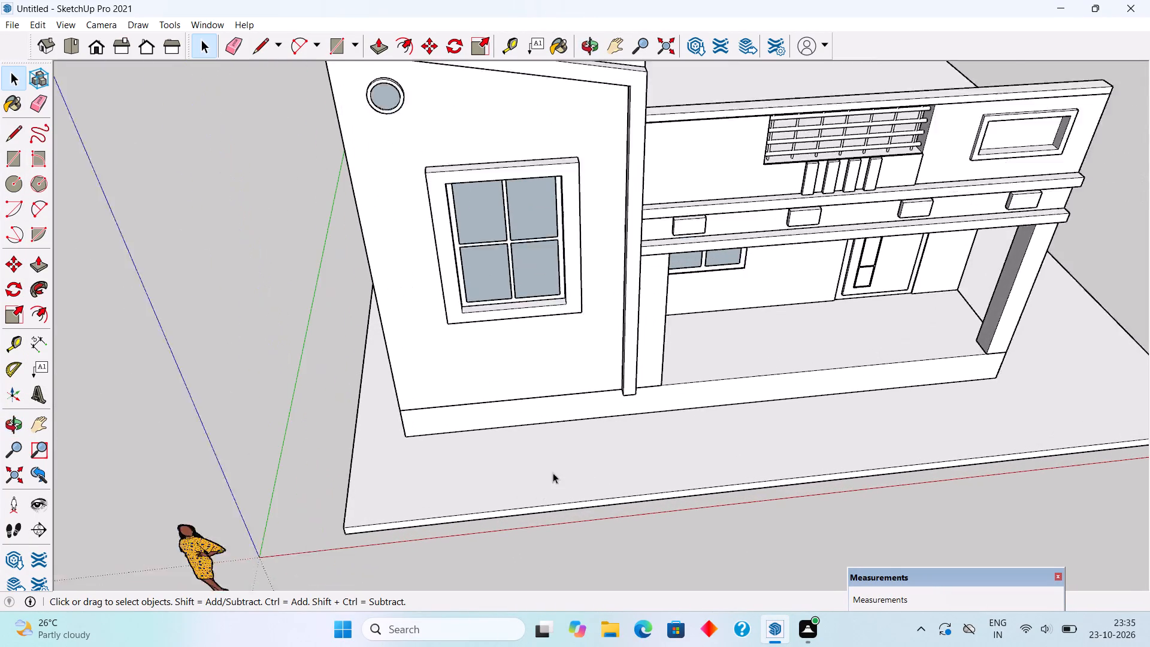
pyautogui.scroll(1, 553, 473)
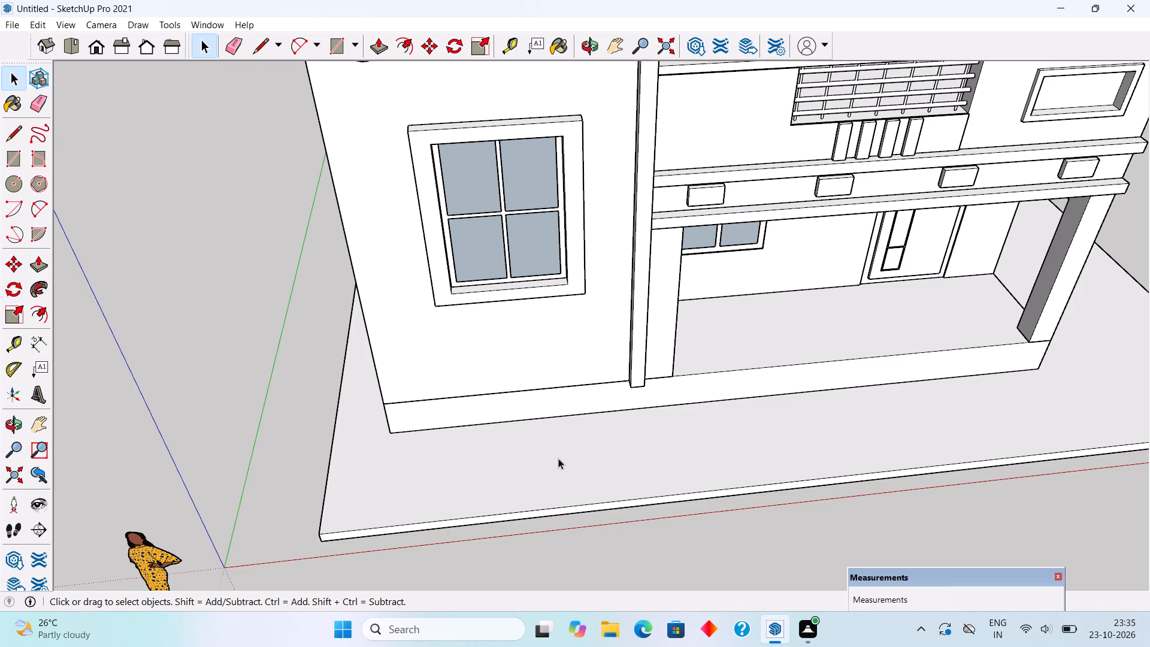
pyautogui.moveTo(558, 458); pyautogui.dragTo(553, 475, button='middle')
pyautogui.scroll(-2, 553, 475)
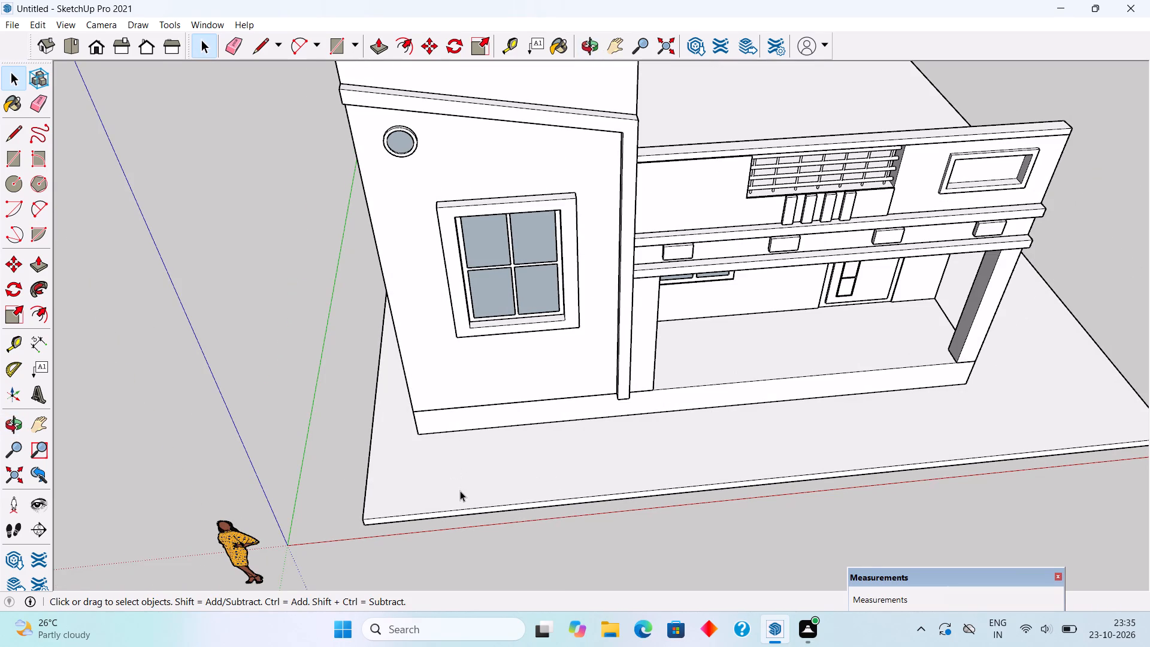
pyautogui.press('t')
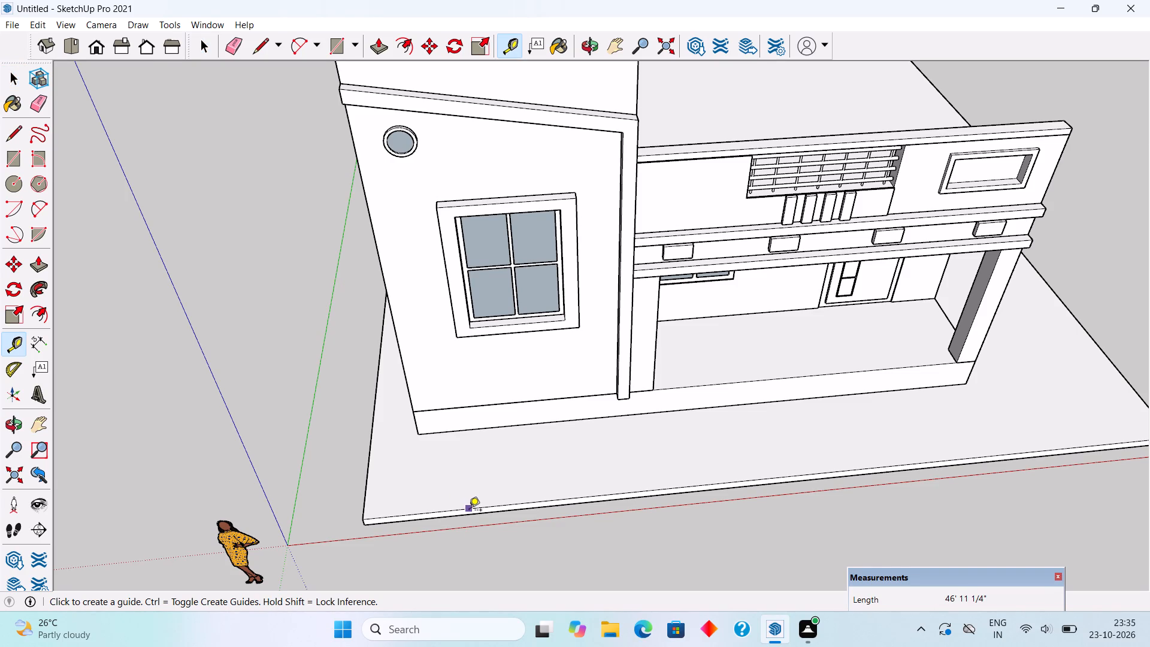
pyautogui.click(469, 511)
pyautogui.press('9')
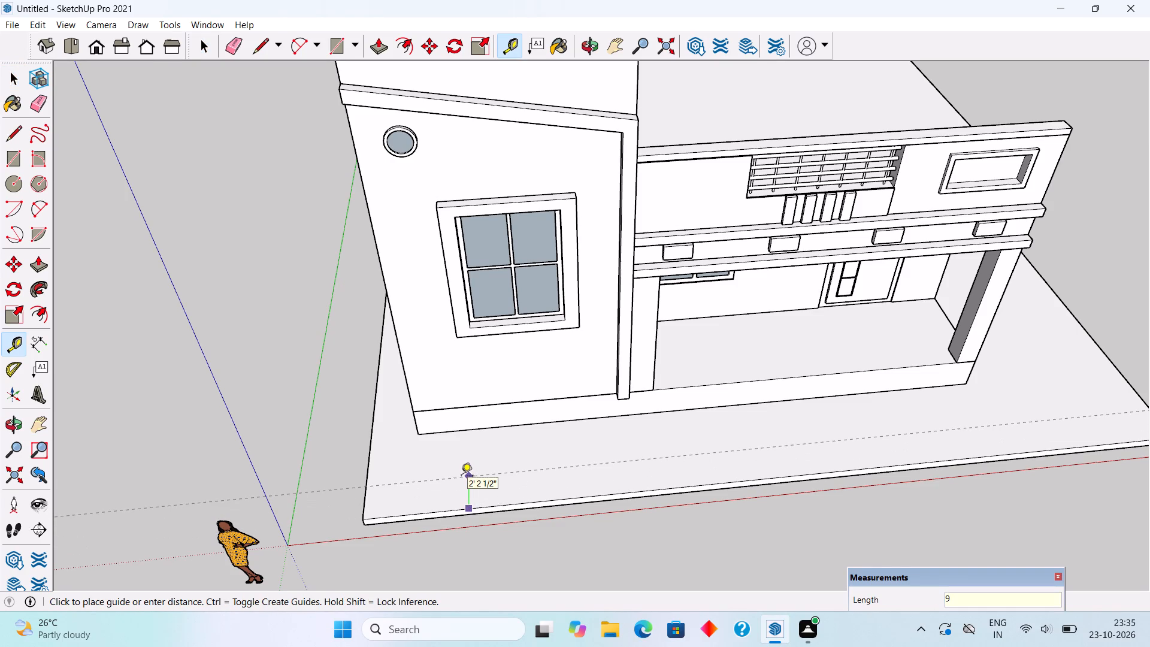
pyautogui.hotkey('shift', '"')
pyautogui.press('Return')
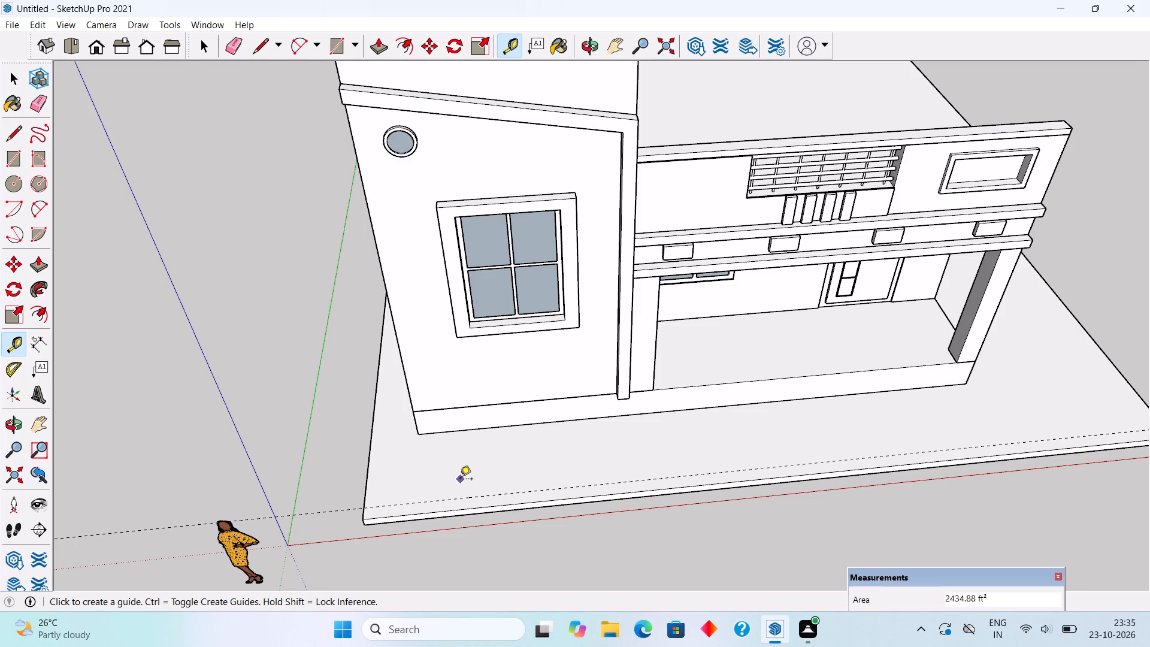
# Place a guide 9" in from the ground slab's side edge beside the tall window wall.
pyautogui.scroll(3, 356, 479)
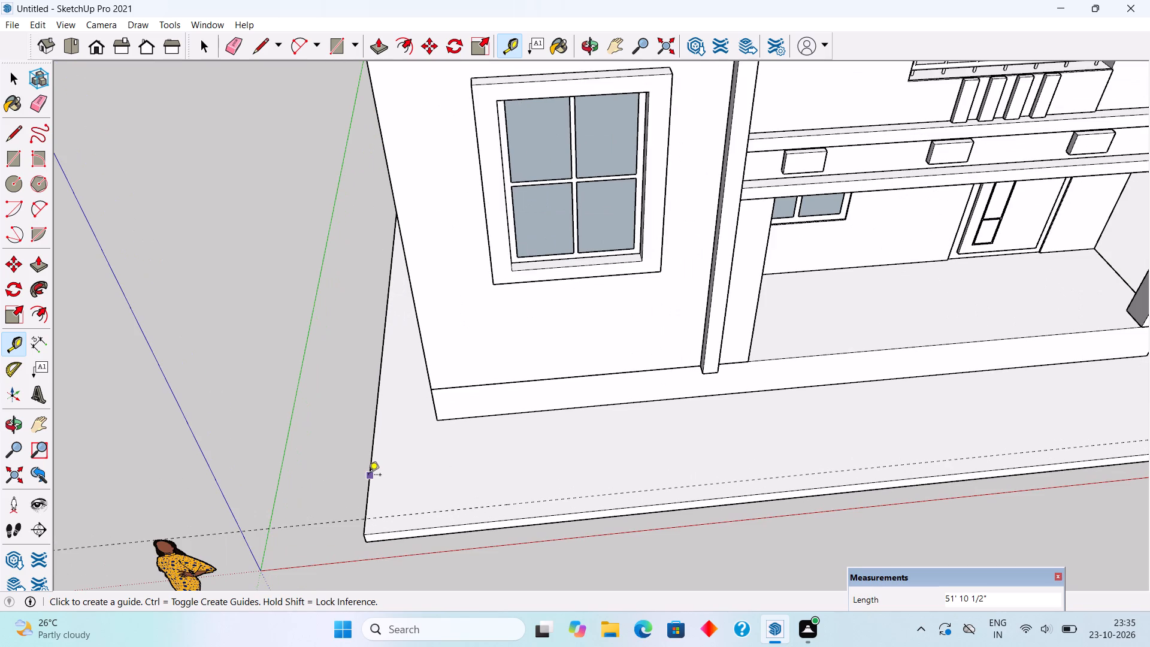
pyautogui.click(368, 476)
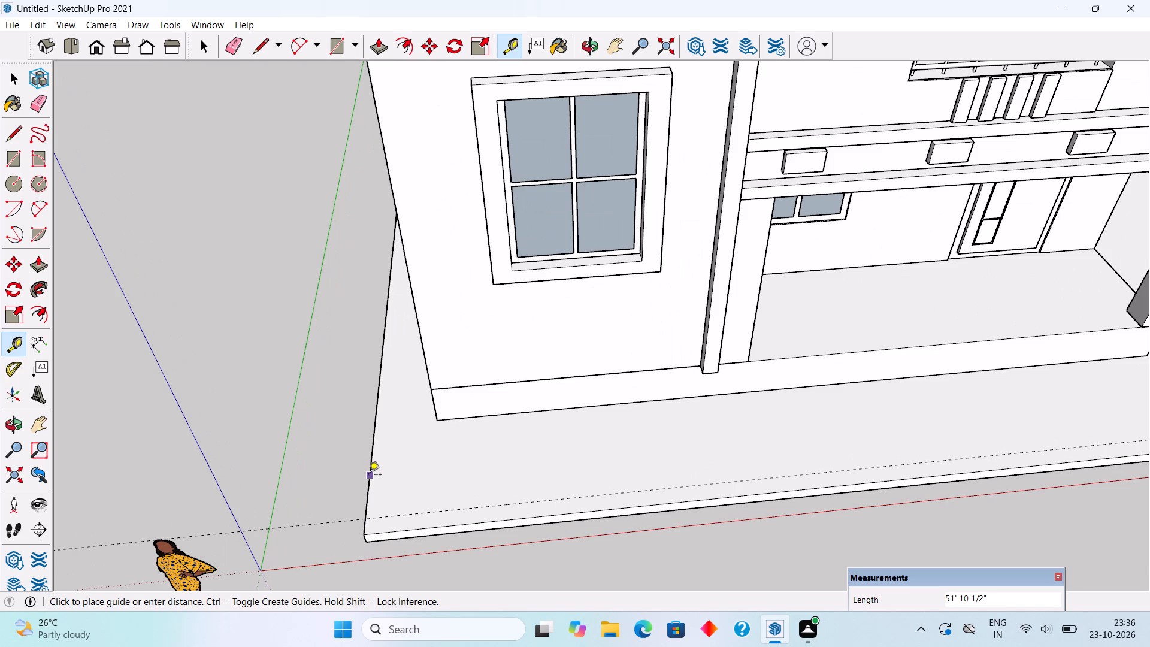
pyautogui.write('9"')
pyautogui.press('Return')
# Open the ground slab group and Push/Pull its porch-side face inward to bring that edge closer to the house.
pyautogui.scroll(-5, 238, 554)
pyautogui.scroll(-4, 686, 465)
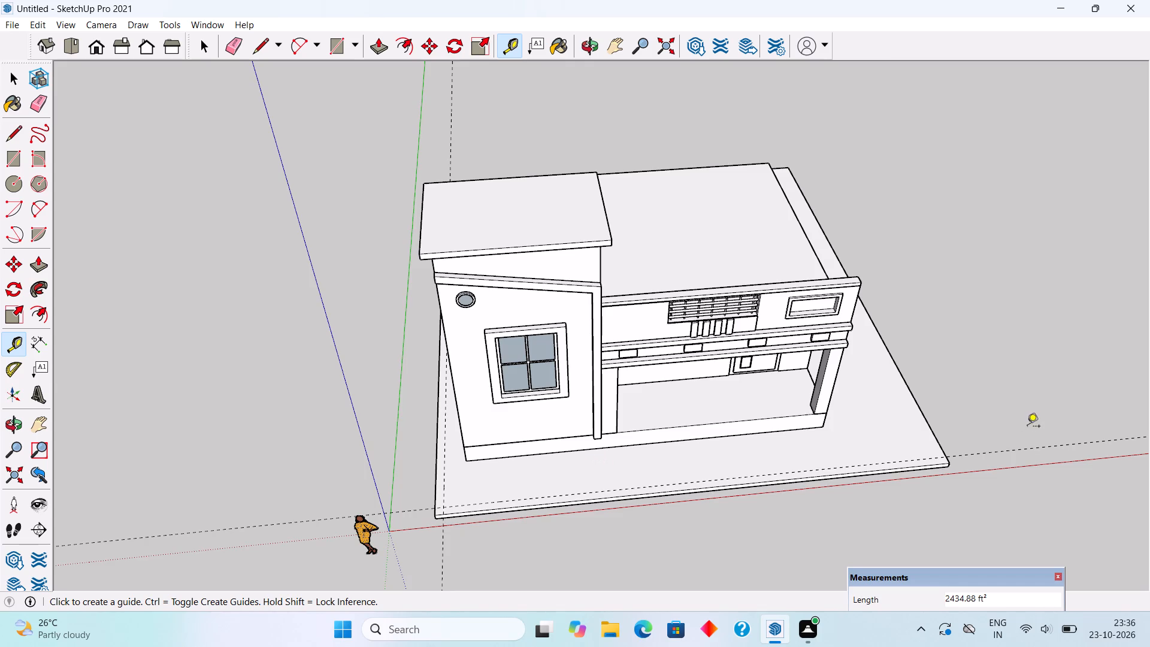
pyautogui.scroll(3, 926, 436)
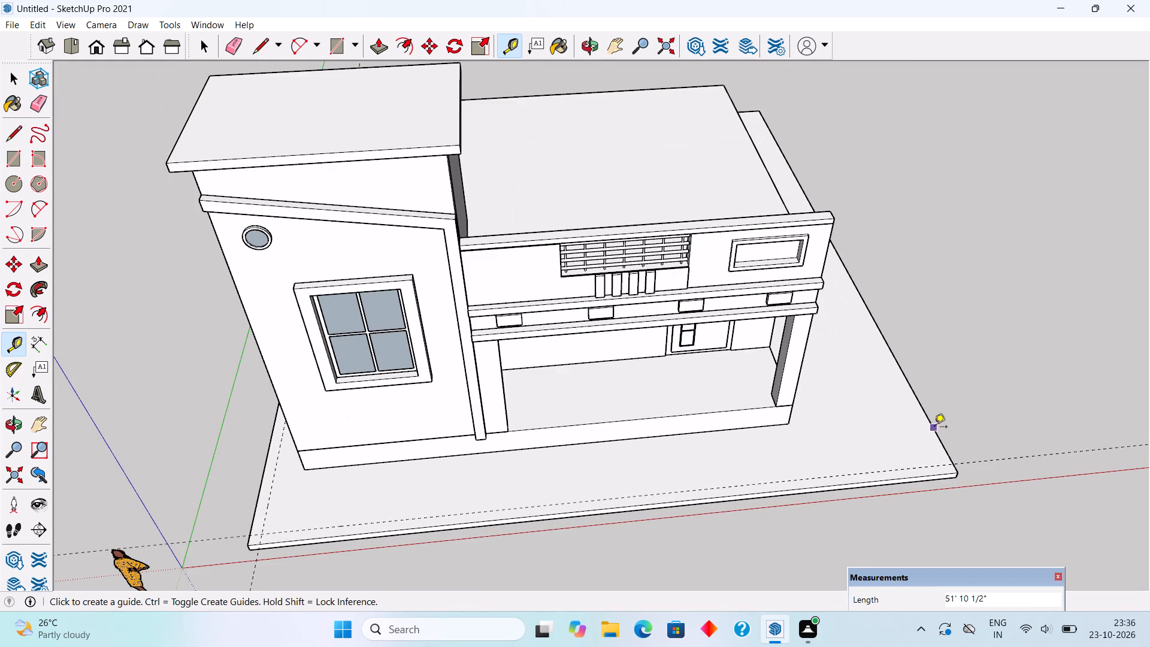
pyautogui.moveTo(899, 425); pyautogui.dragTo(619, 326, button='middle')
pyautogui.scroll(-6, 619, 326)
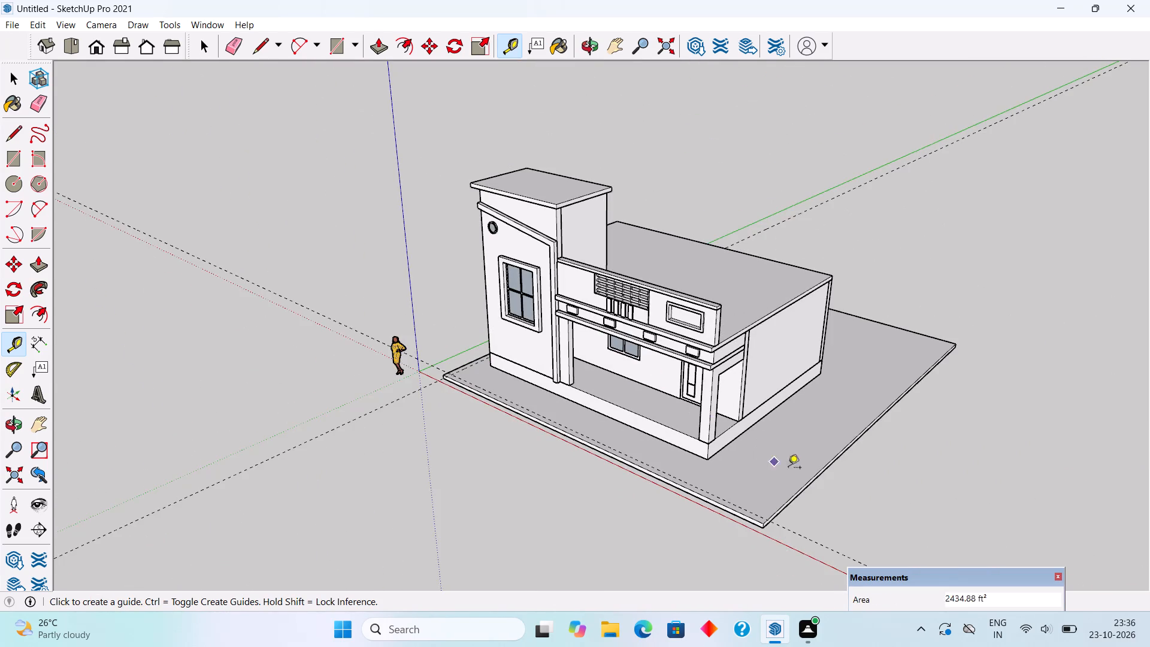
pyautogui.scroll(6, 801, 482)
pyautogui.press('space')
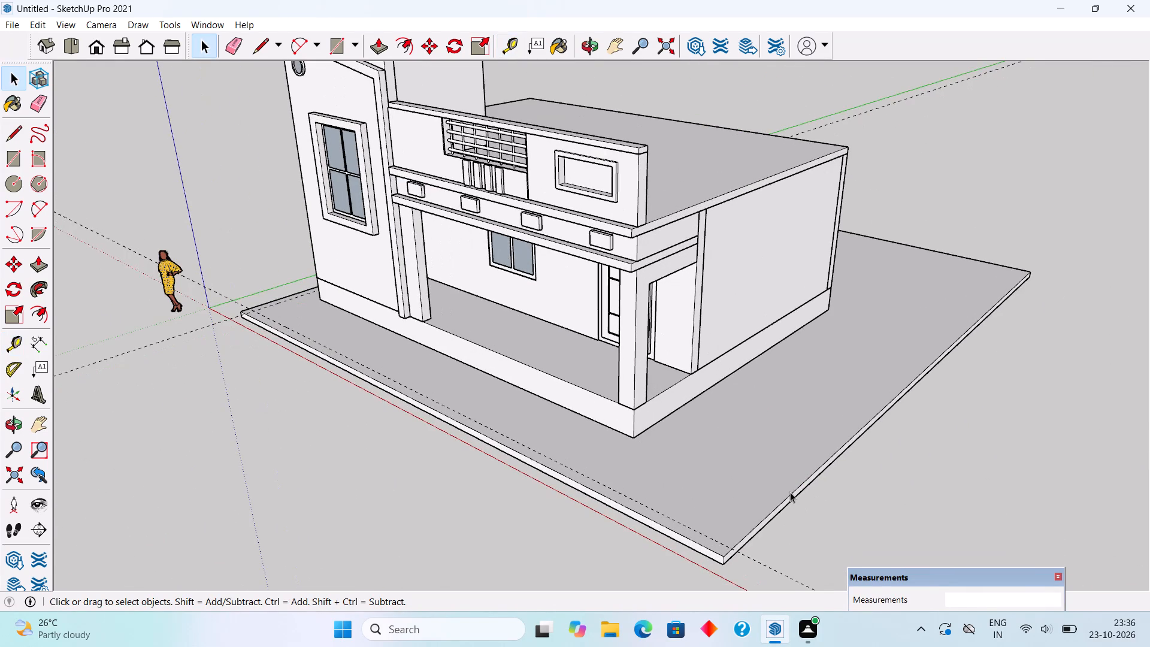
pyautogui.tripleClick(790, 492)
pyautogui.press('p')
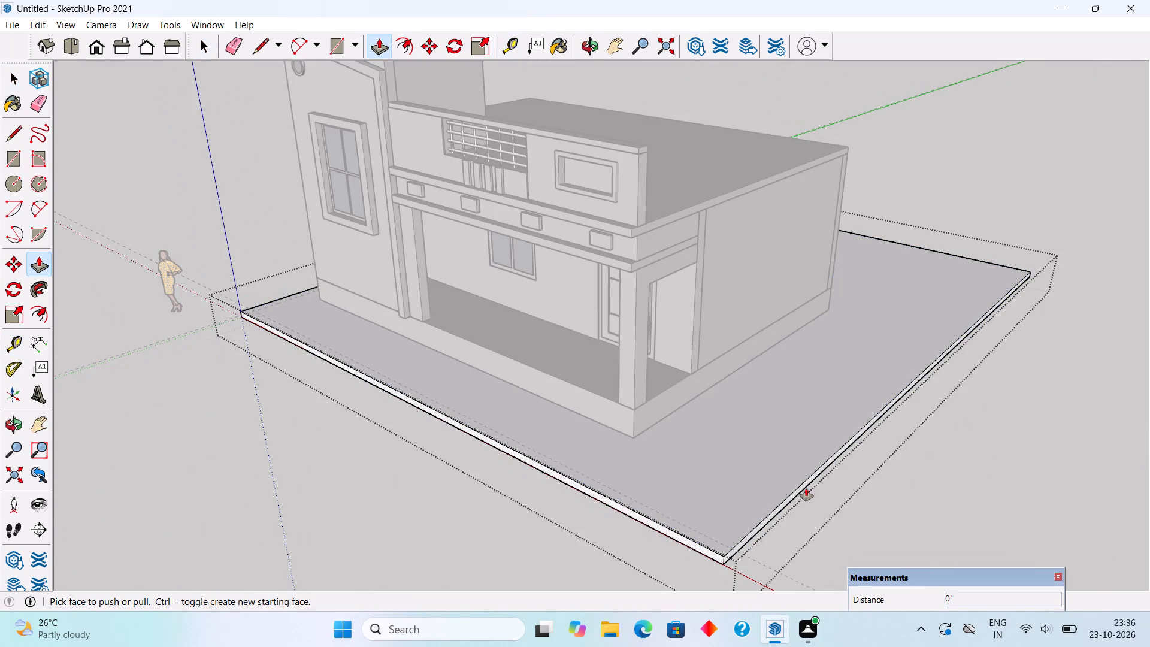
pyautogui.click(797, 491)
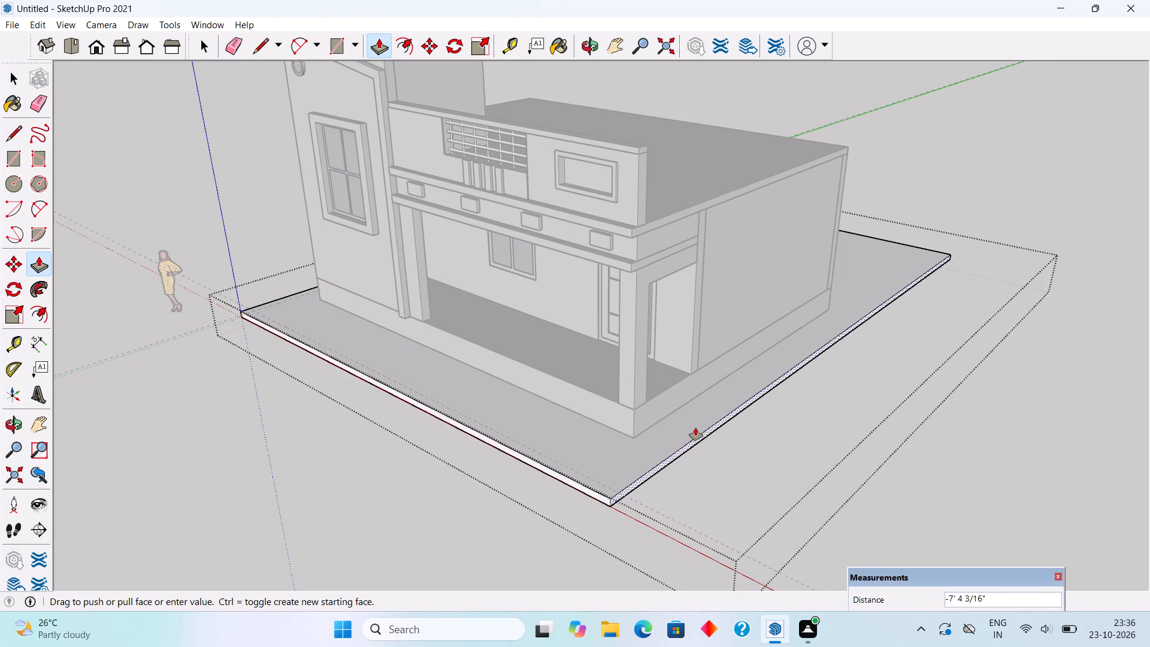
pyautogui.click(728, 463)
pyautogui.press('space')
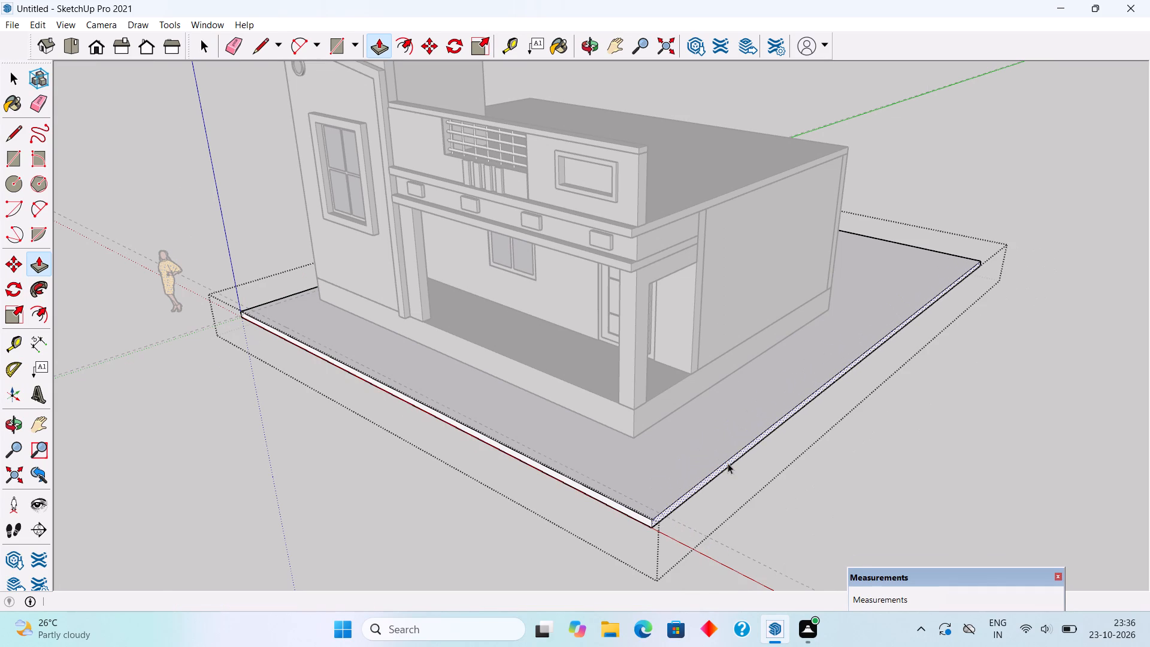
pyautogui.click(803, 492)
# Place a guide 9" in from the ground slab's shortened porch-side edge.
pyautogui.moveTo(749, 497); pyautogui.dragTo(755, 566, button='middle')
pyautogui.press('t')
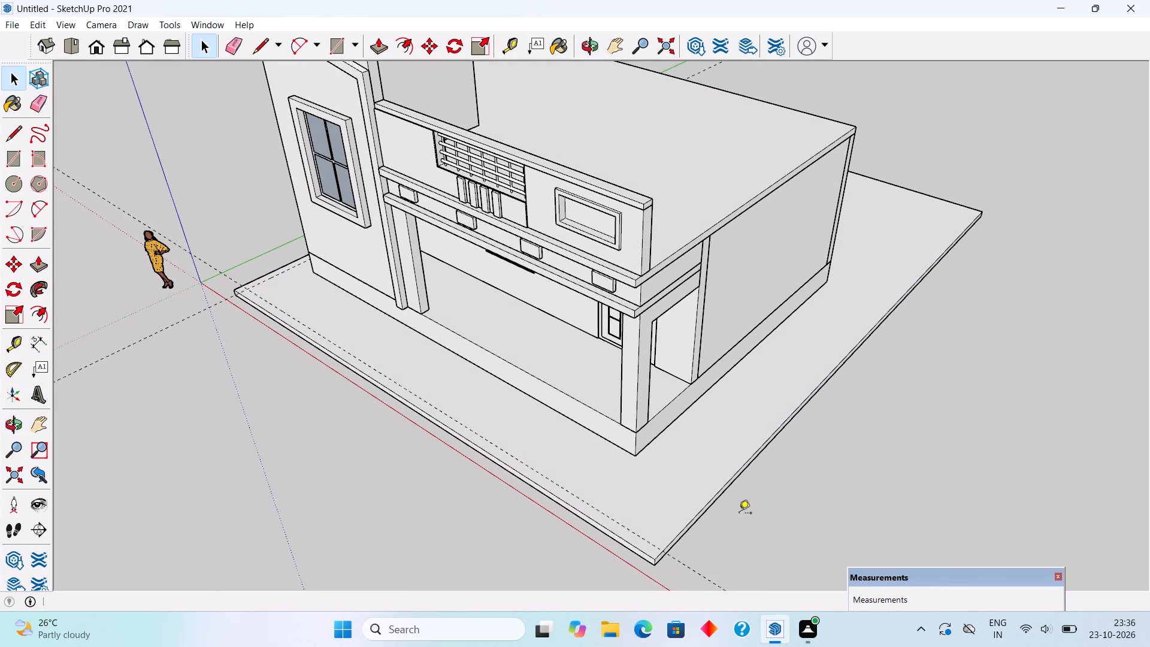
pyautogui.click(727, 484)
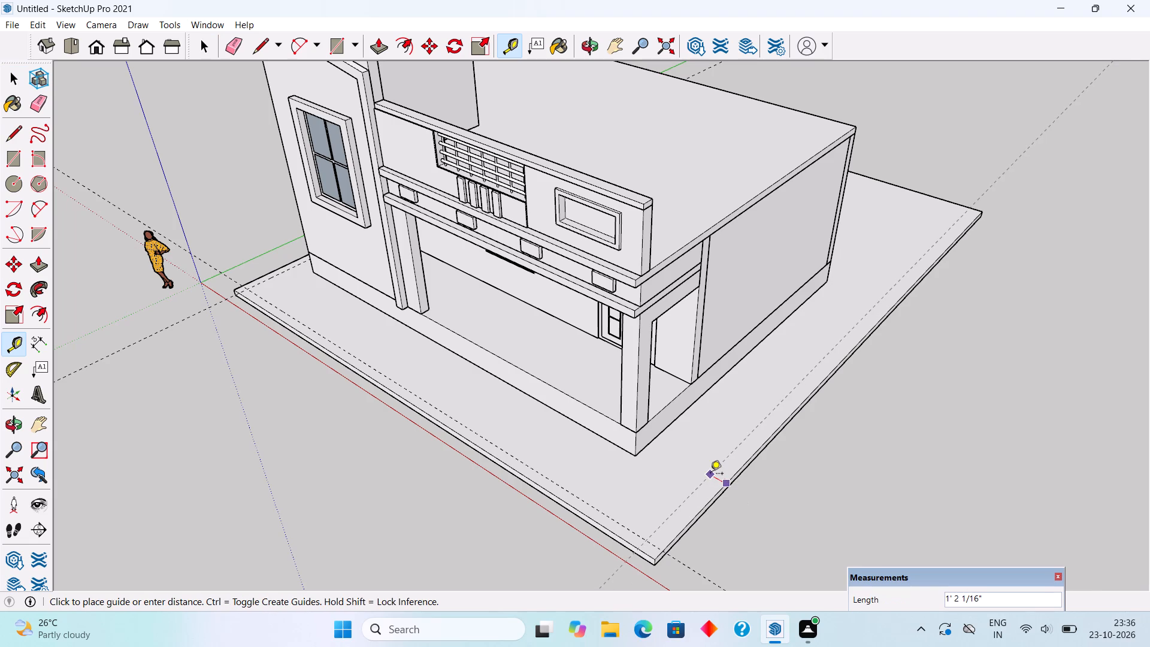
pyautogui.write('9"')
pyautogui.press('Return')
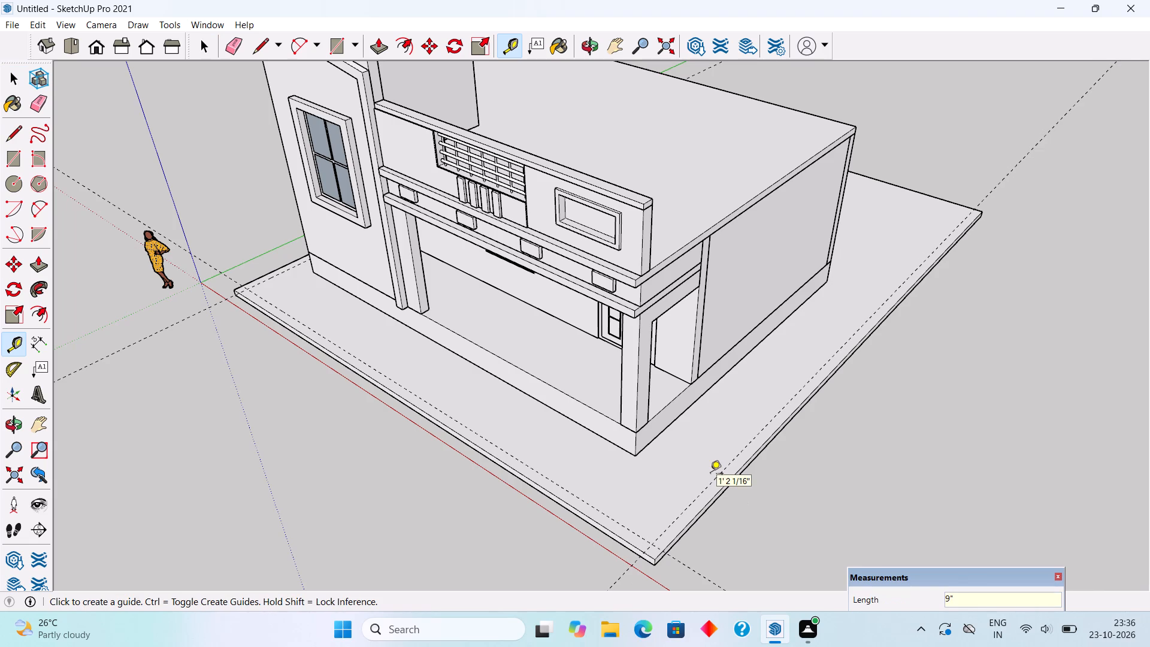
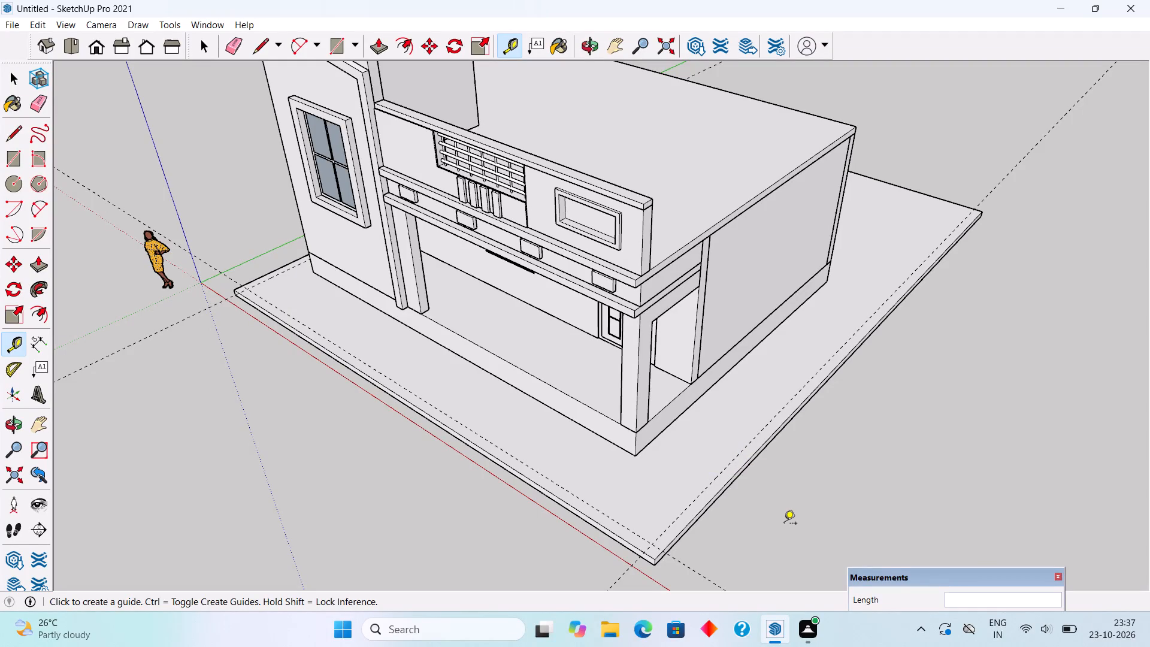
# Draw a rectangle about 4'11" by 9" at the slab's porch-side front corner, between the front guide and the front edge.
pyautogui.scroll(-1, 798, 501)
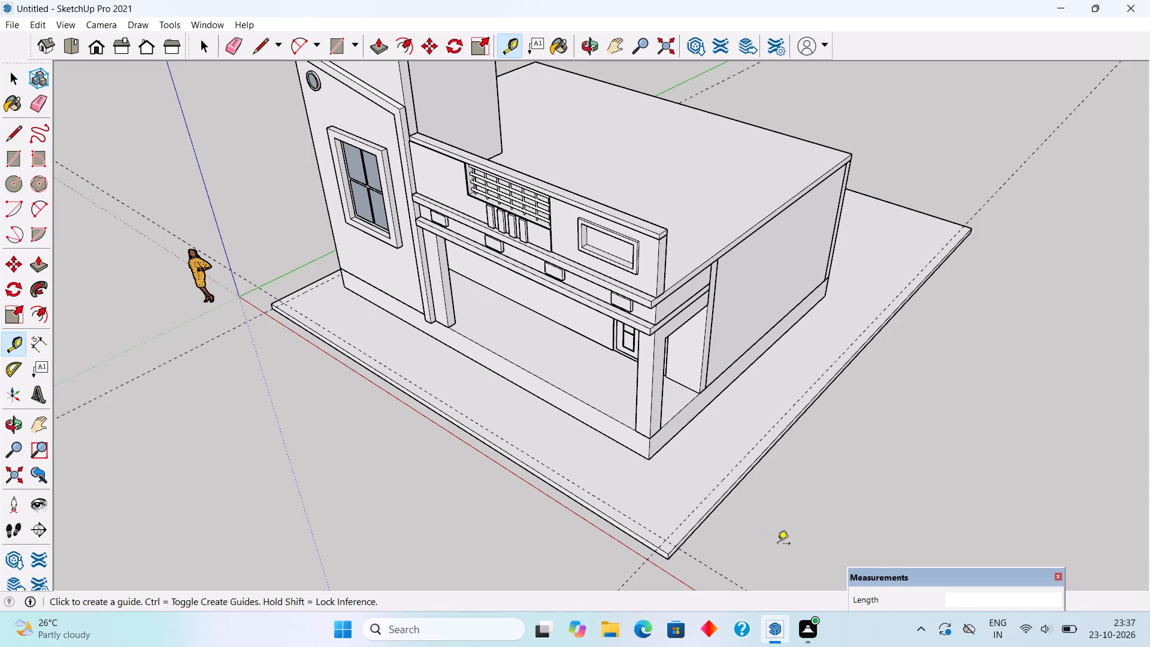
pyautogui.scroll(-4, 758, 502)
pyautogui.moveTo(701, 549); pyautogui.dragTo(785, 512, button='middle')
pyautogui.moveTo(658, 501); pyautogui.dragTo(694, 515, button='middle')
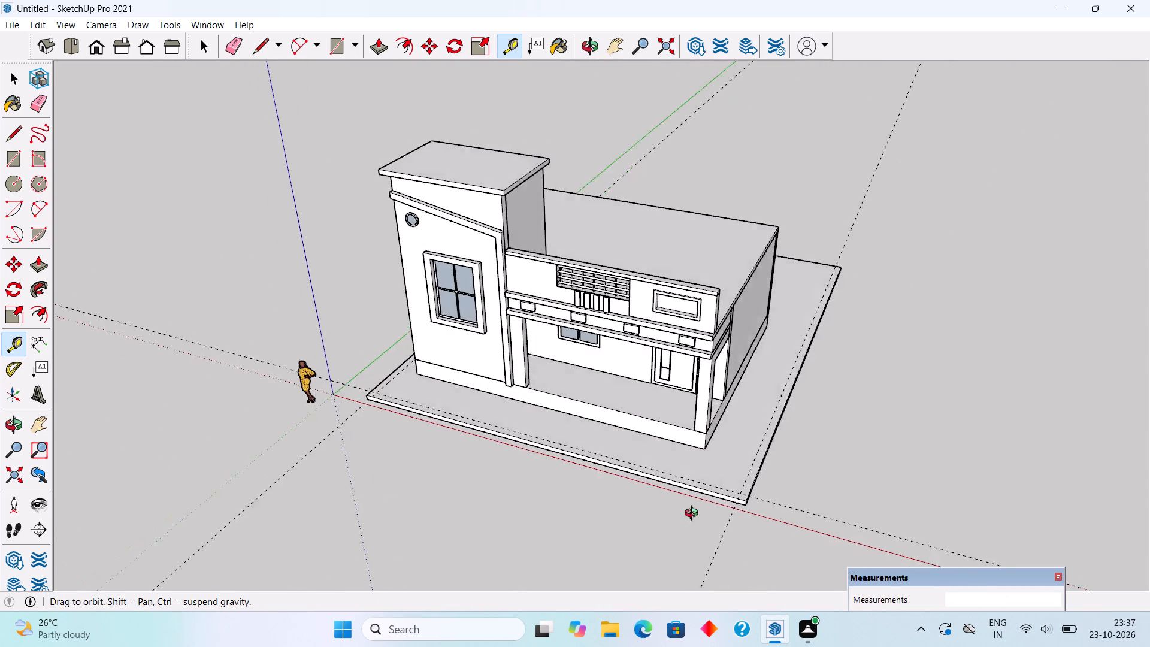
pyautogui.moveTo(694, 515); pyautogui.dragTo(862, 494, button='middle')
pyautogui.scroll(3, 669, 468)
pyautogui.moveTo(642, 382); pyautogui.dragTo(684, 527, button='middle')
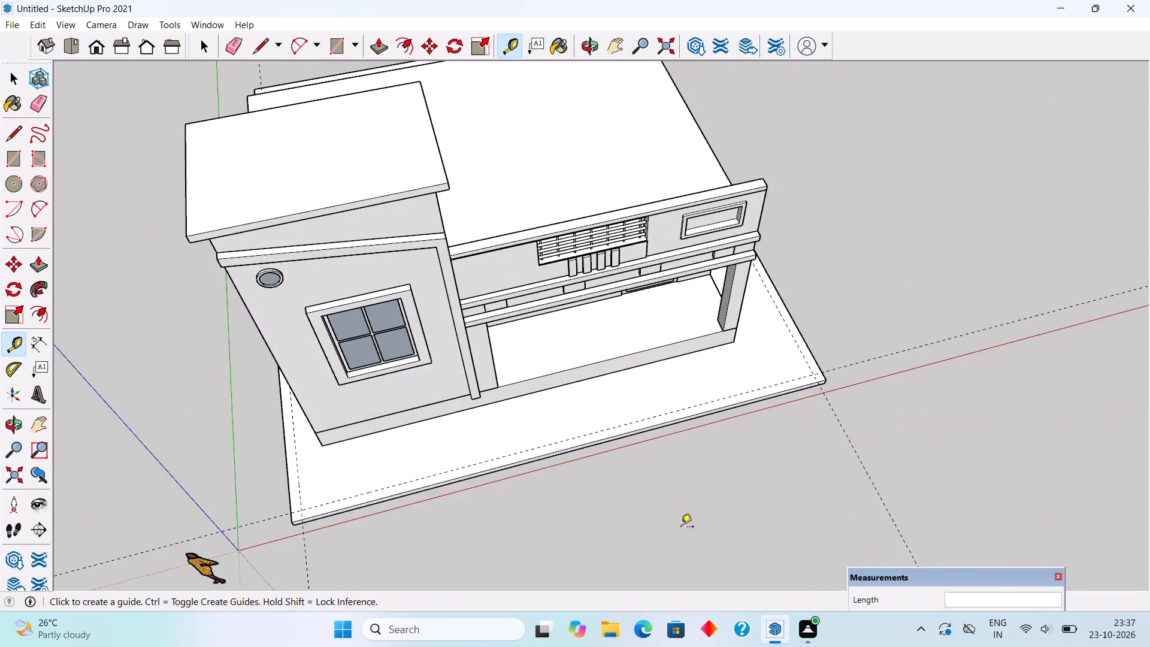
pyautogui.scroll(5, 673, 522)
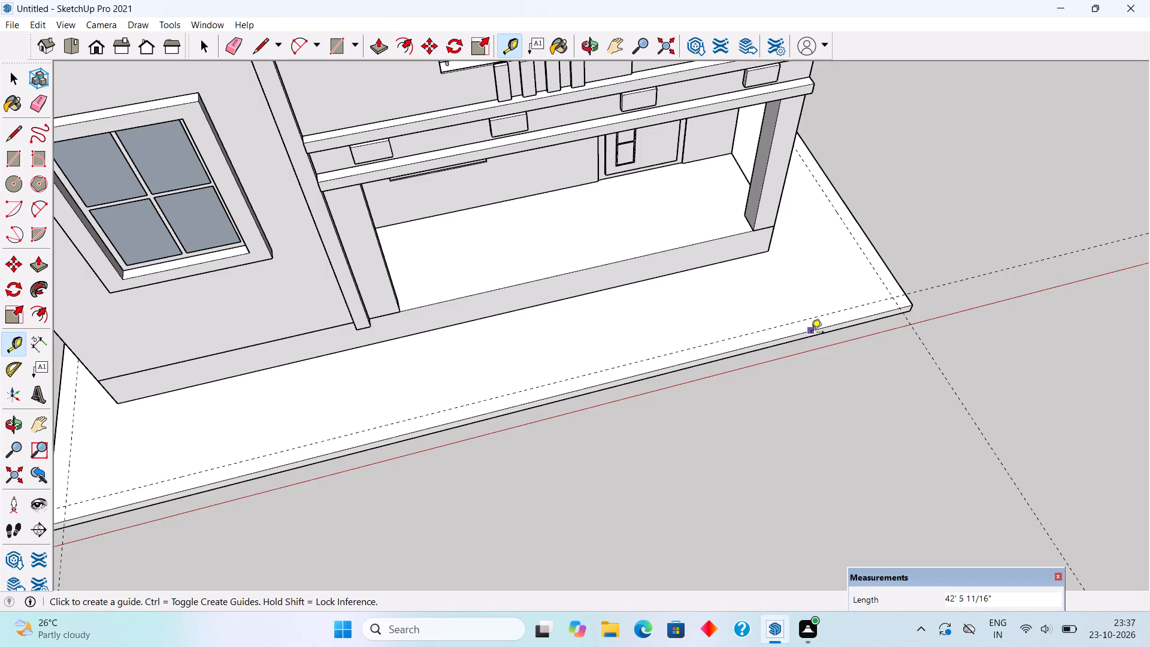
pyautogui.press('space')
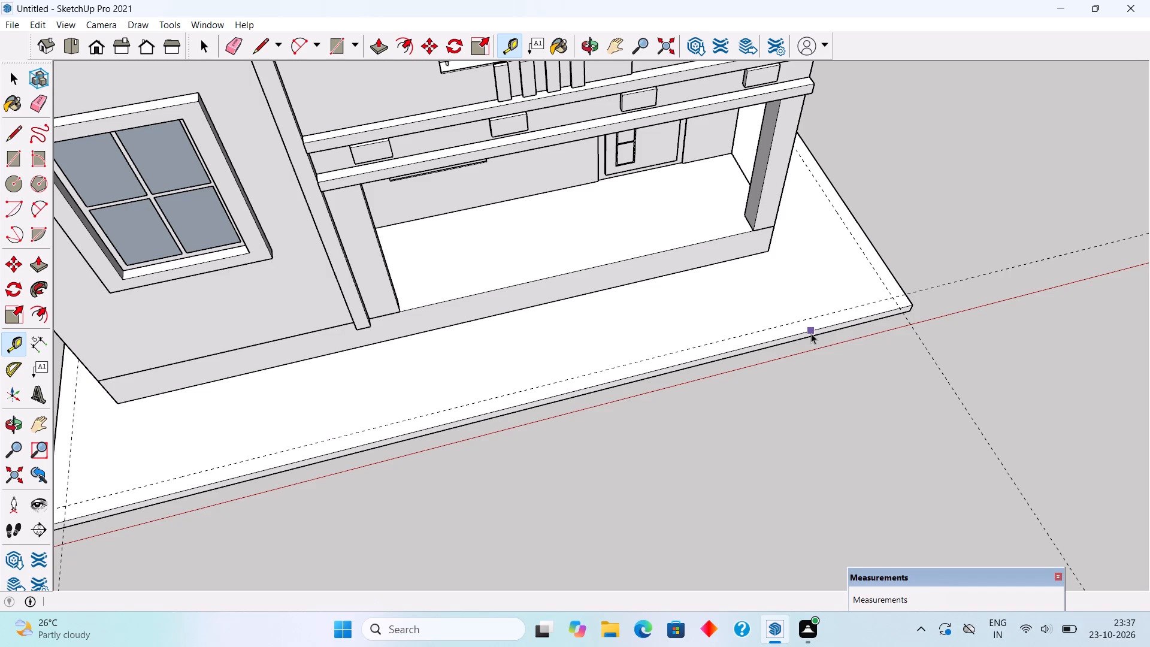
pyautogui.press('r')
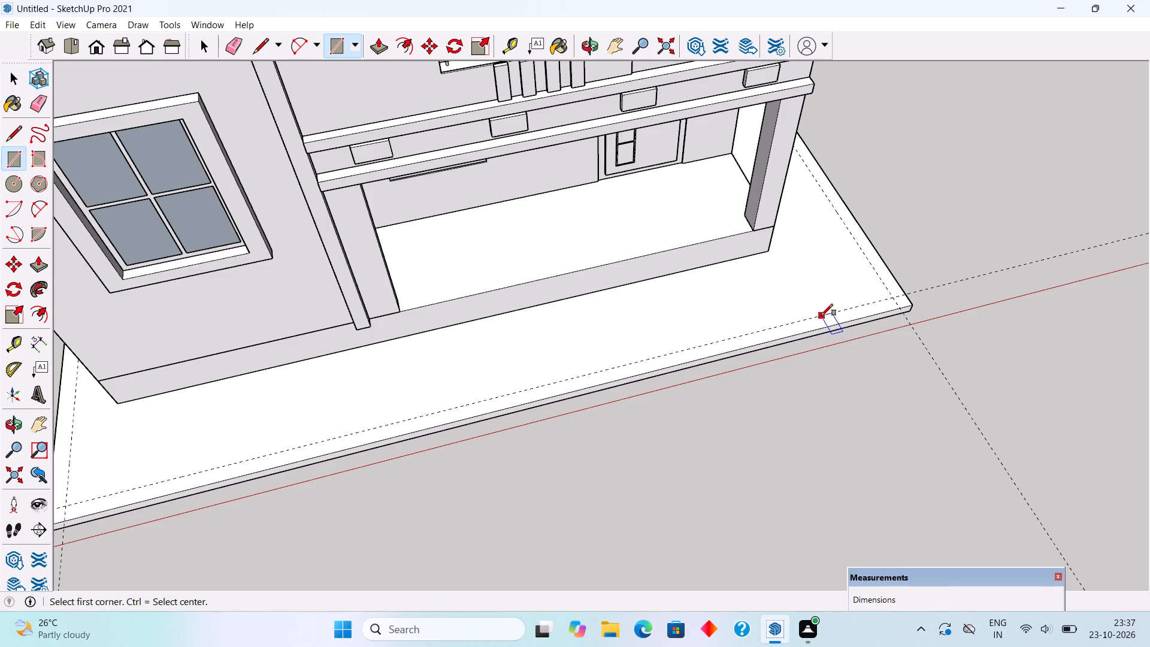
pyautogui.click(821, 316)
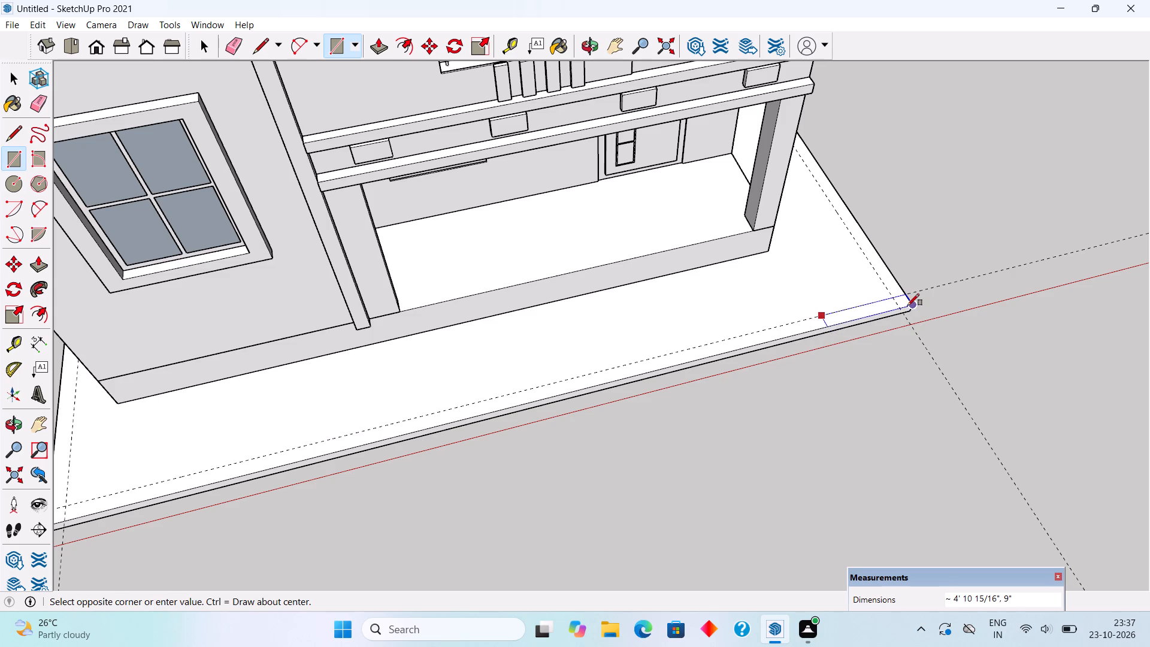
pyautogui.click(909, 306)
# Push/Pull the corner rectangle up 5' into a wall block and make the block a group.
pyautogui.press('p')
pyautogui.click(900, 298)
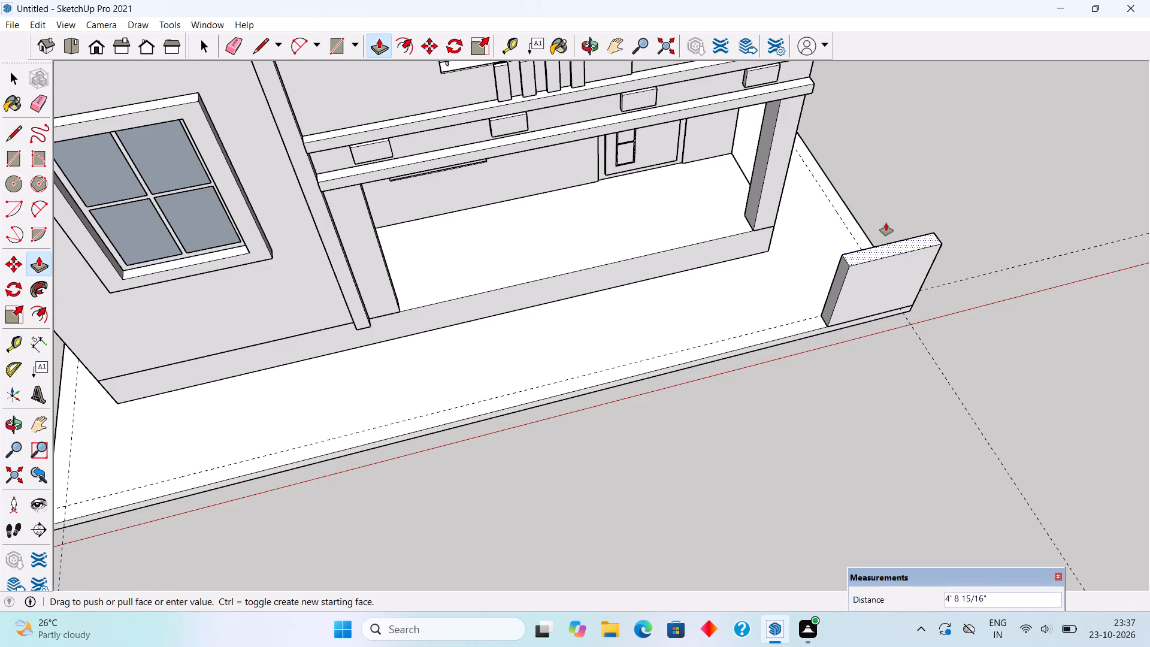
pyautogui.write("5'")
pyautogui.press('Return')
pyautogui.press('space')
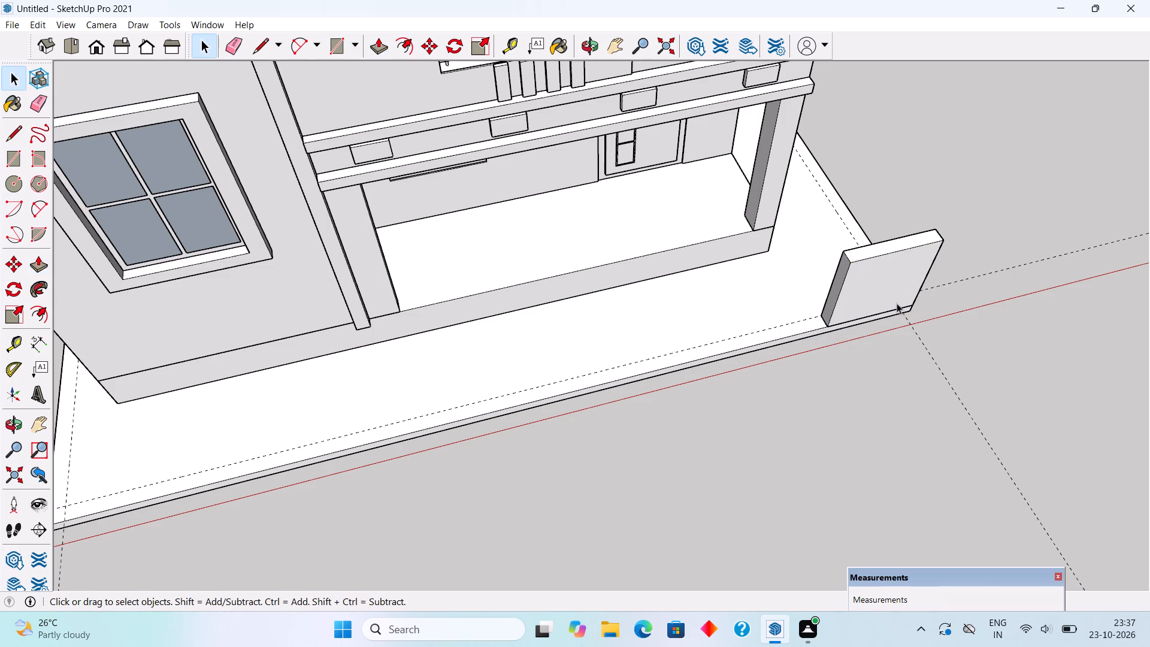
pyautogui.tripleClick(897, 303)
pyautogui.rightClick(897, 303)
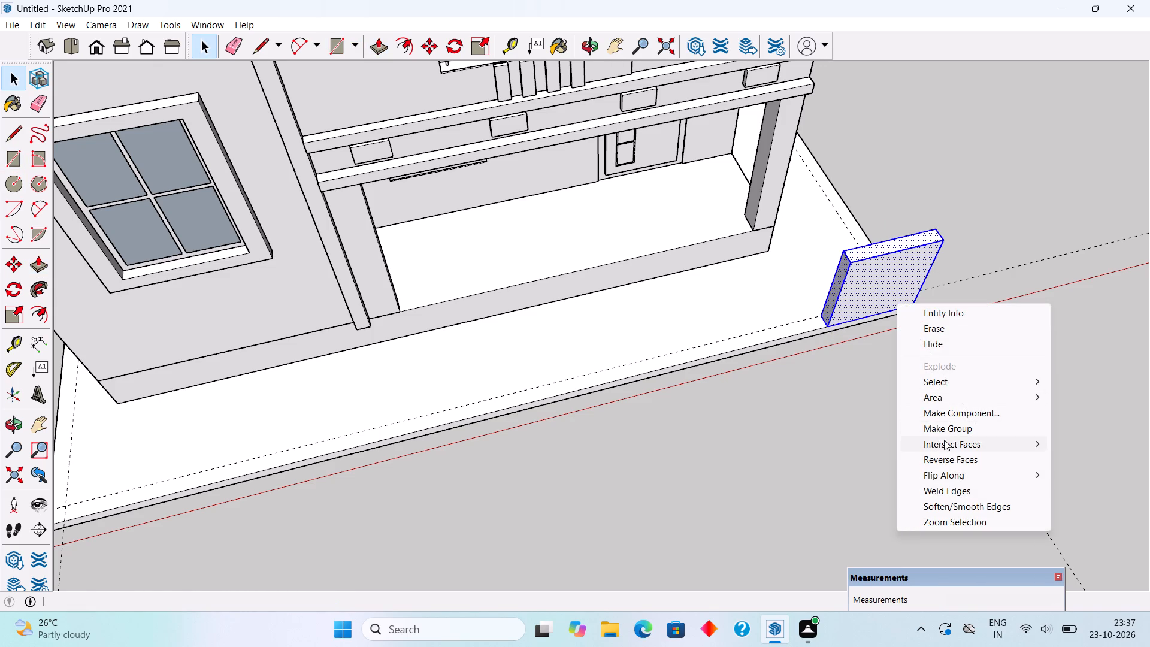
pyautogui.click(944, 424)
# Open the corner wall block's group, raise its top face by another 2', and close the group.
pyautogui.moveTo(876, 355); pyautogui.dragTo(804, 196, button='middle')
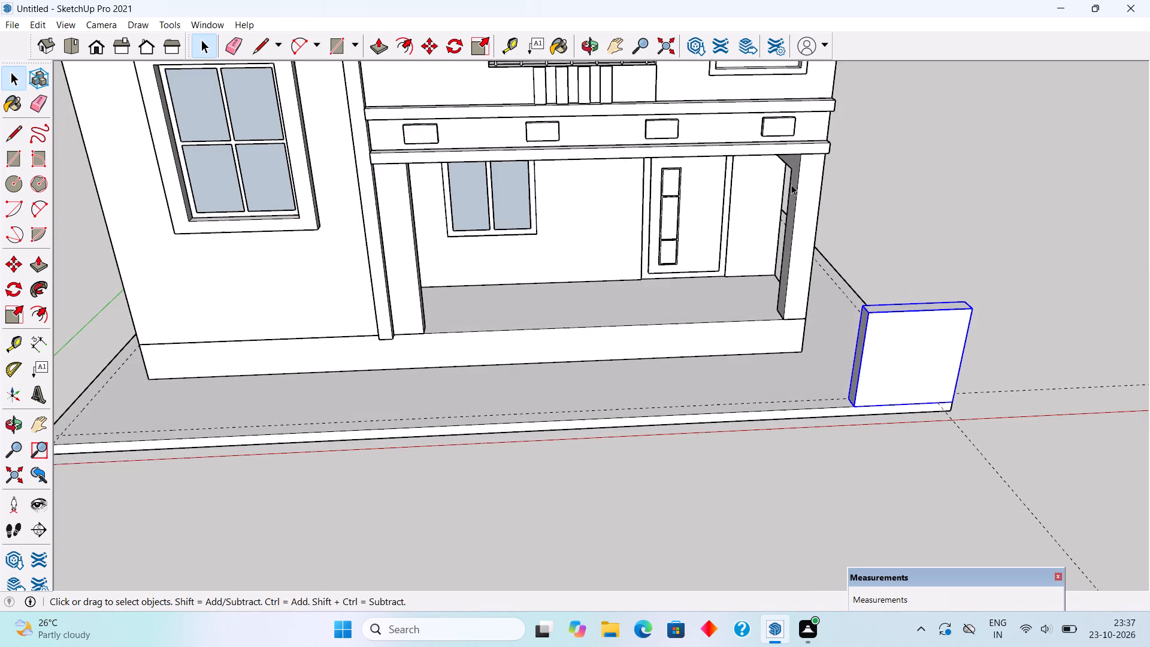
pyautogui.moveTo(830, 575); pyautogui.dragTo(800, 359, button='middle')
pyautogui.moveTo(826, 403); pyautogui.dragTo(864, 495, button='middle')
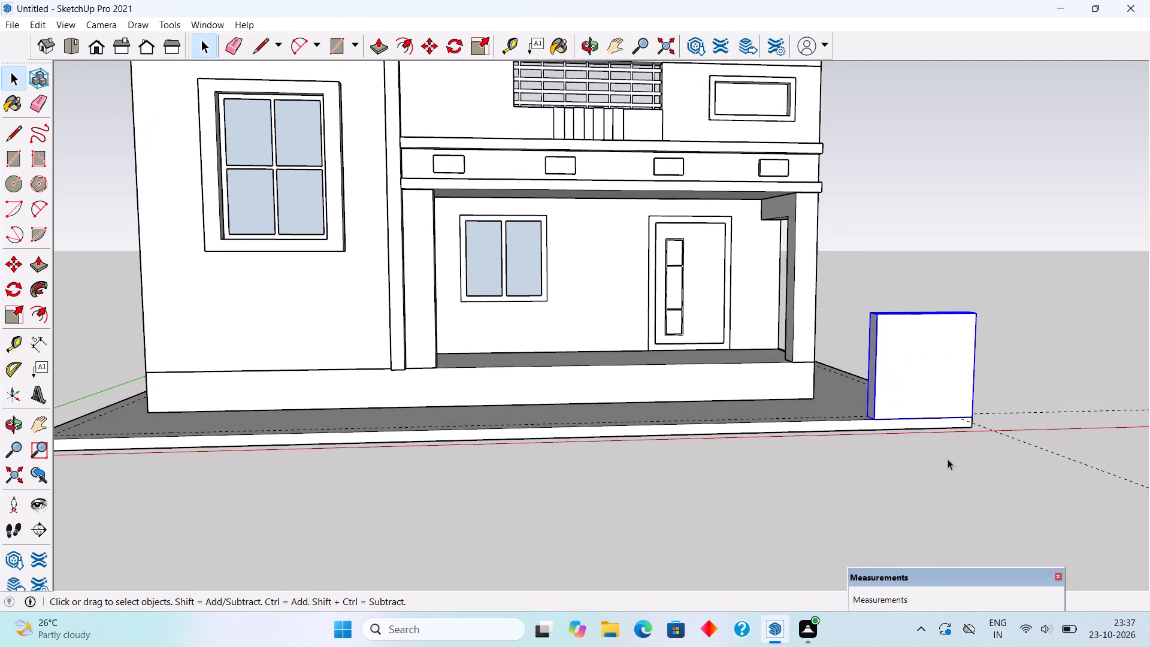
pyautogui.moveTo(930, 548); pyautogui.dragTo(922, 585, button='middle')
pyautogui.scroll(3, 936, 383)
pyautogui.moveTo(936, 398); pyautogui.dragTo(921, 491, button='middle')
pyautogui.scroll(2, 928, 397)
pyautogui.doubleClick(930, 397)
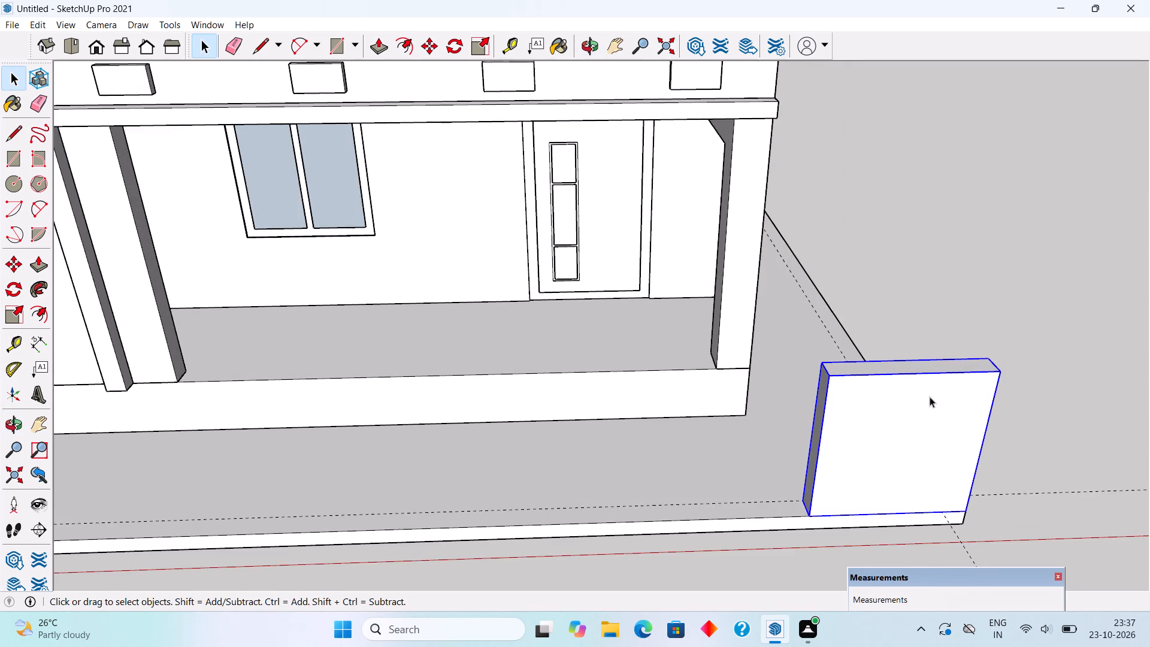
pyautogui.press('p')
pyautogui.click(942, 363)
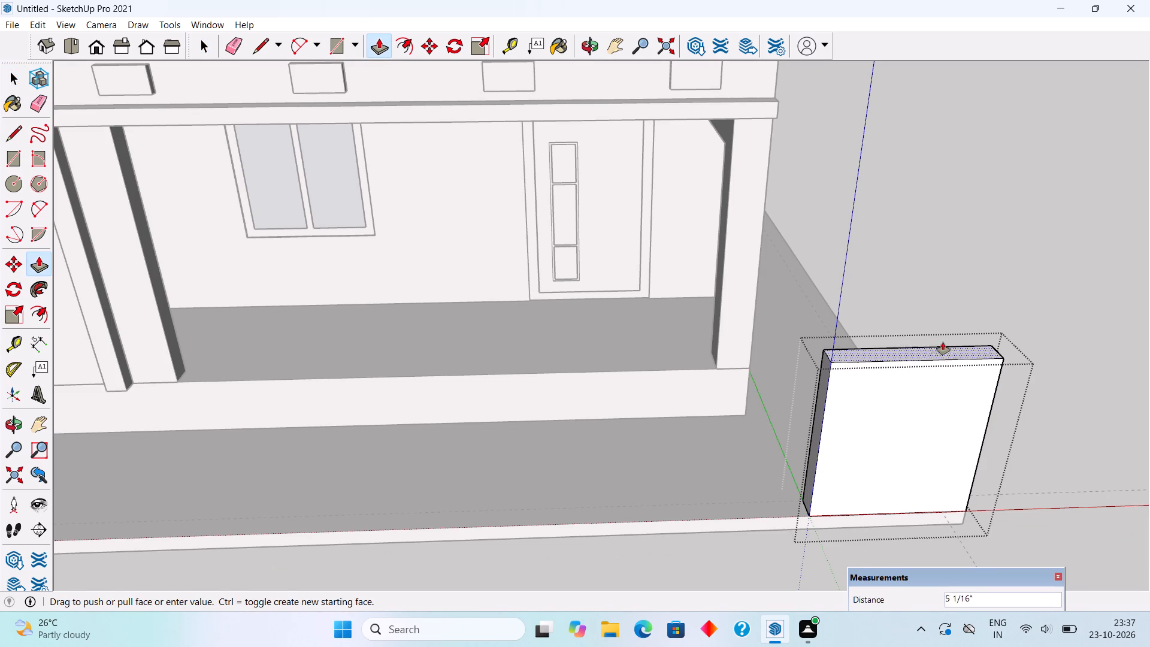
pyautogui.write("2'")
pyautogui.press('Return')
pyautogui.press('space')
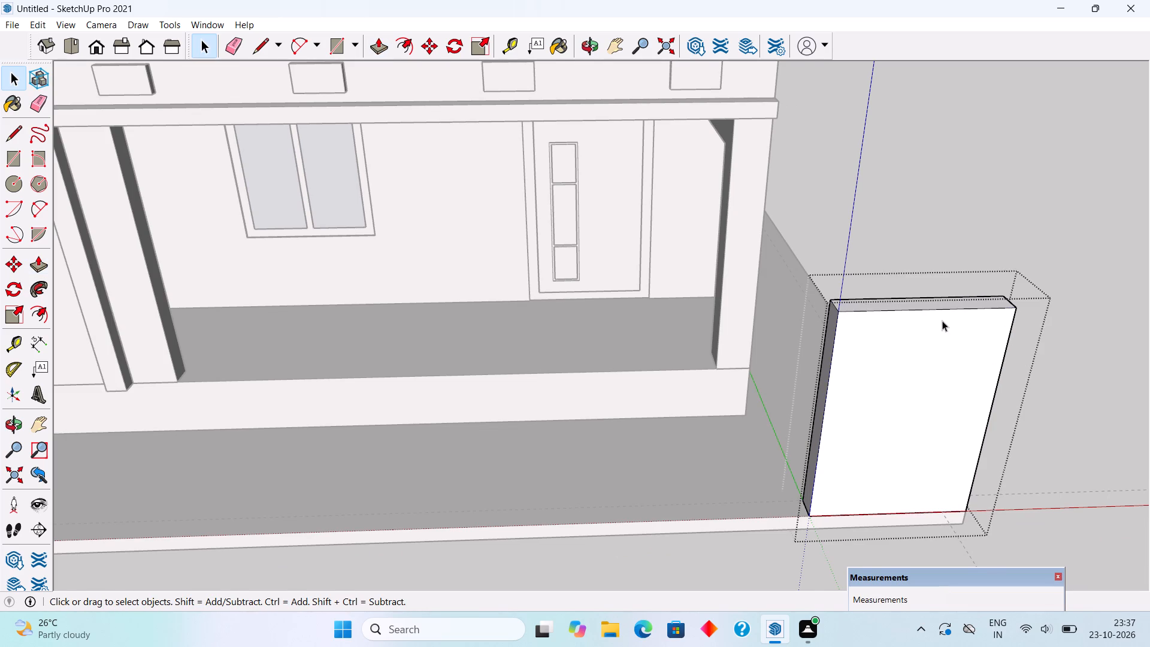
pyautogui.scroll(-2, 942, 323)
pyautogui.click(995, 214)
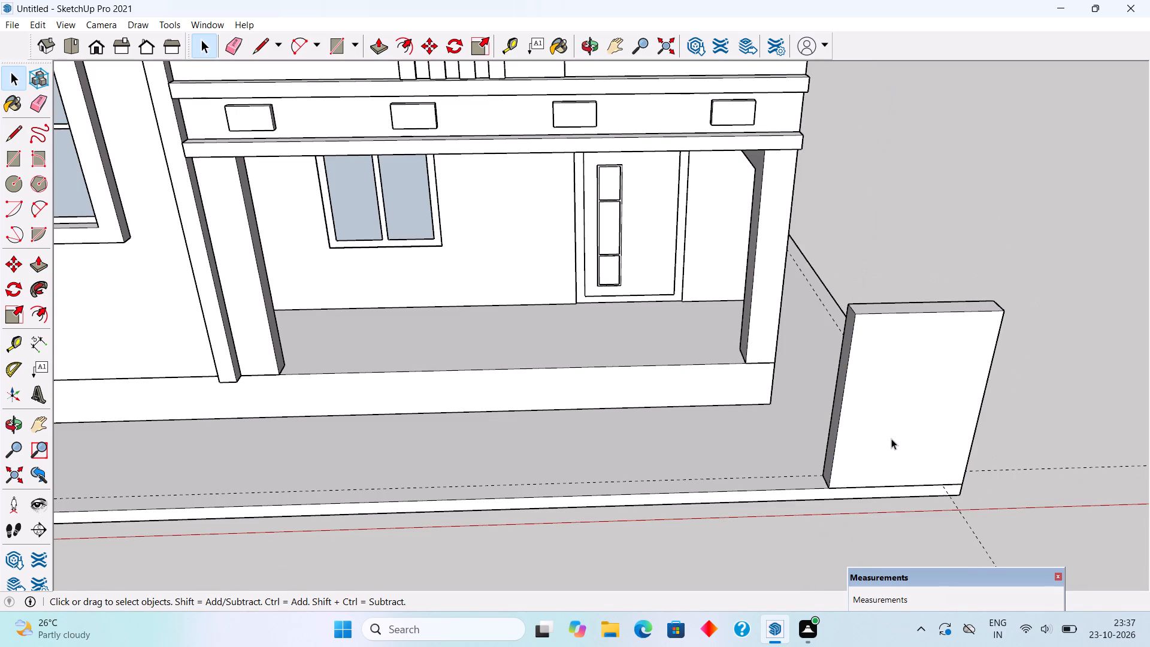
# Draw a rectangle about 7'9" by 9" along the slab's front edge, adjoining the corner wall block.
pyautogui.moveTo(750, 512); pyautogui.dragTo(779, 578, button='middle')
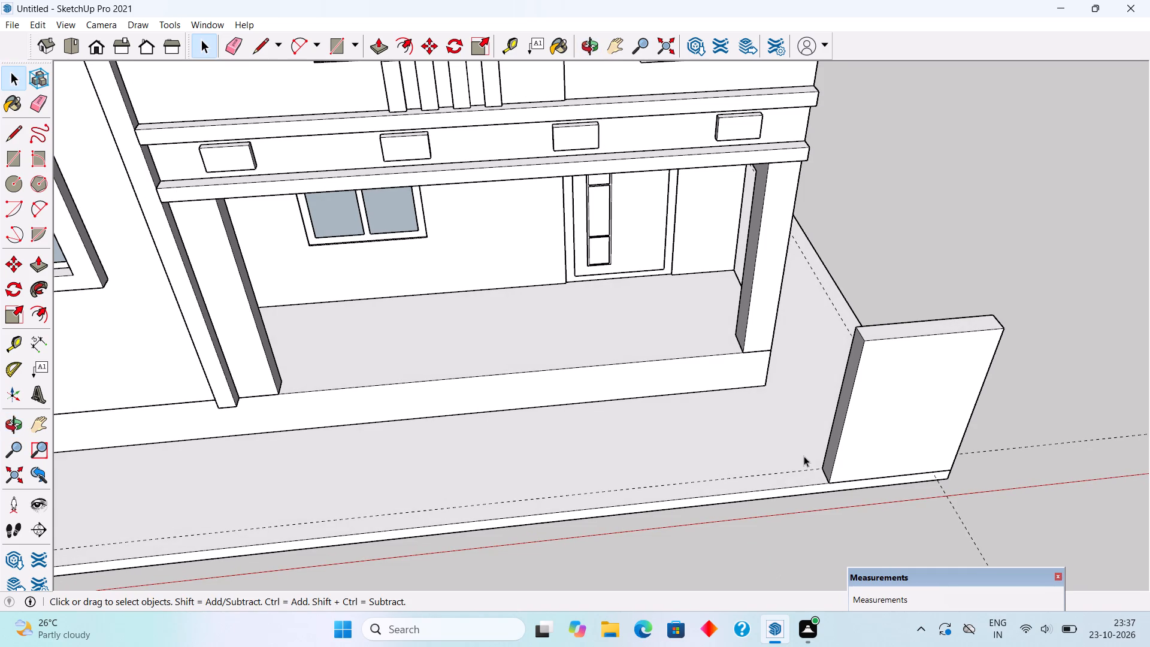
pyautogui.press('r')
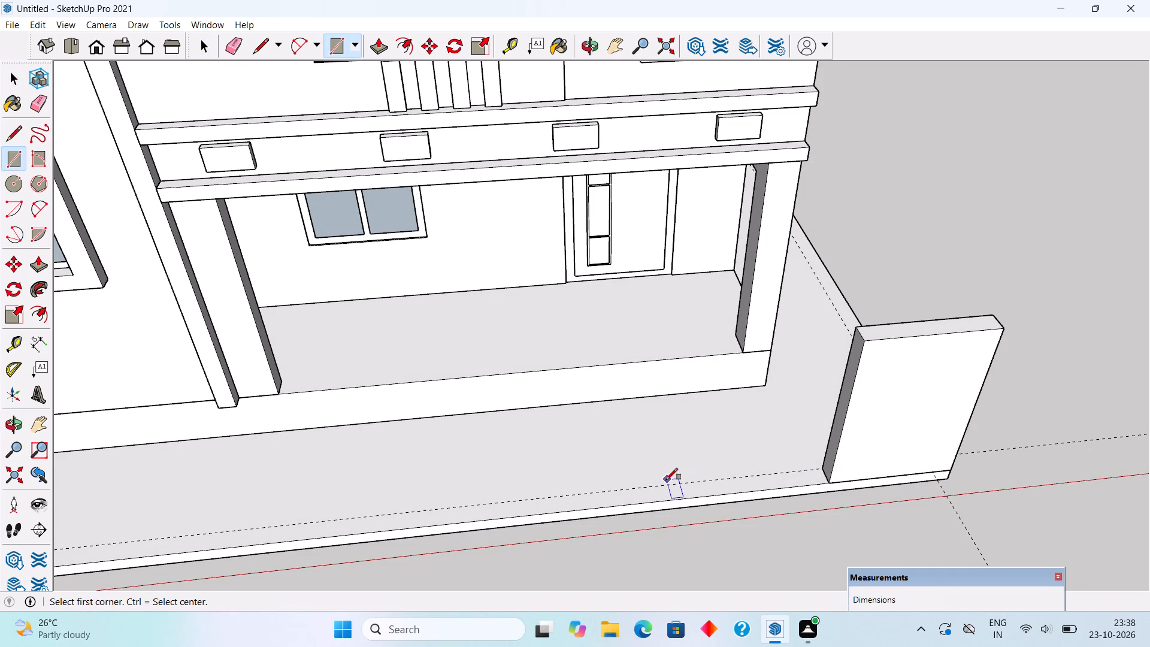
pyautogui.click(625, 489)
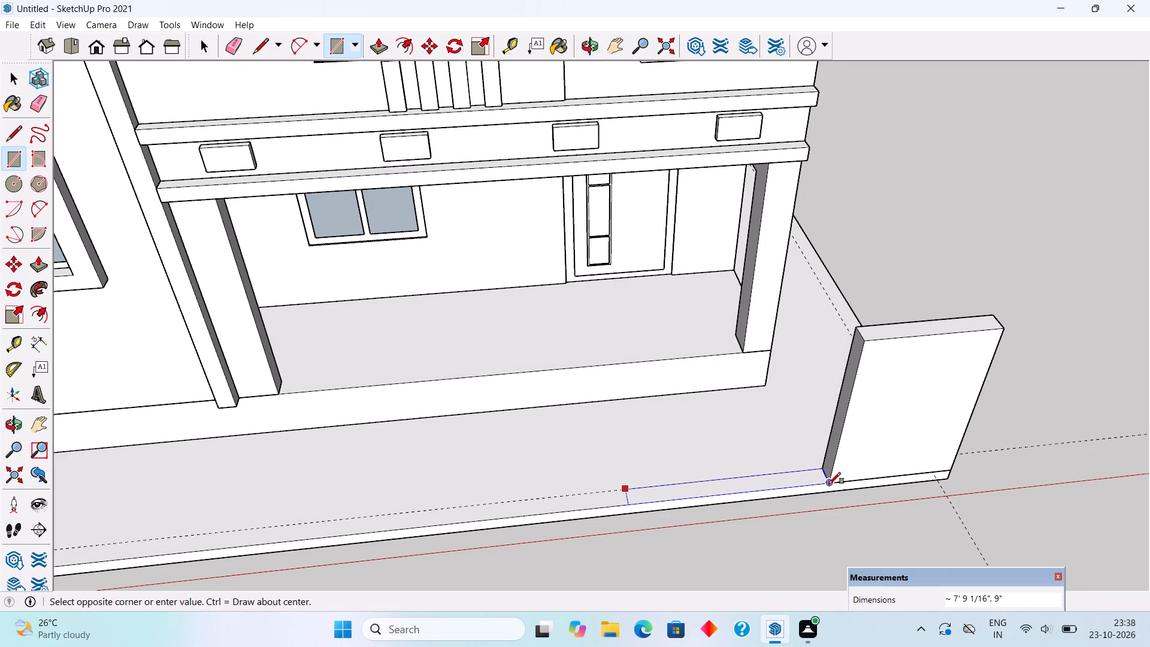
pyautogui.click(829, 484)
# Push/Pull the adjoining rectangle up level with the corner block's top and make the new wall a group.
pyautogui.press('p')
pyautogui.click(807, 471)
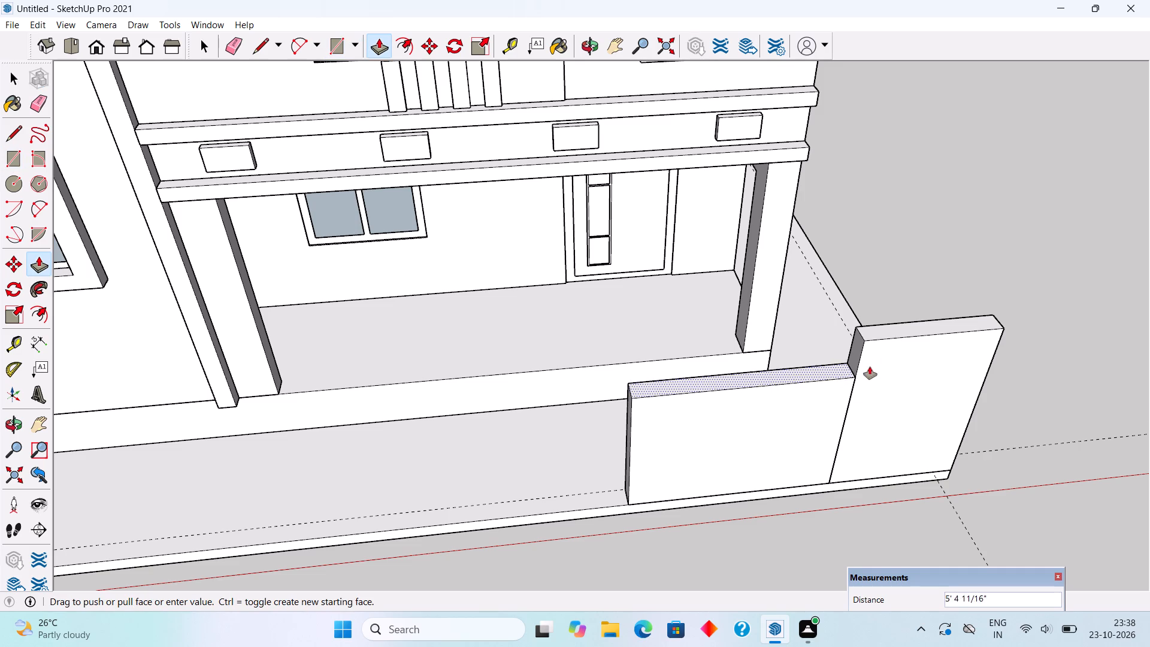
pyautogui.click(885, 332)
pyautogui.press('space')
pyautogui.doubleClick(707, 438)
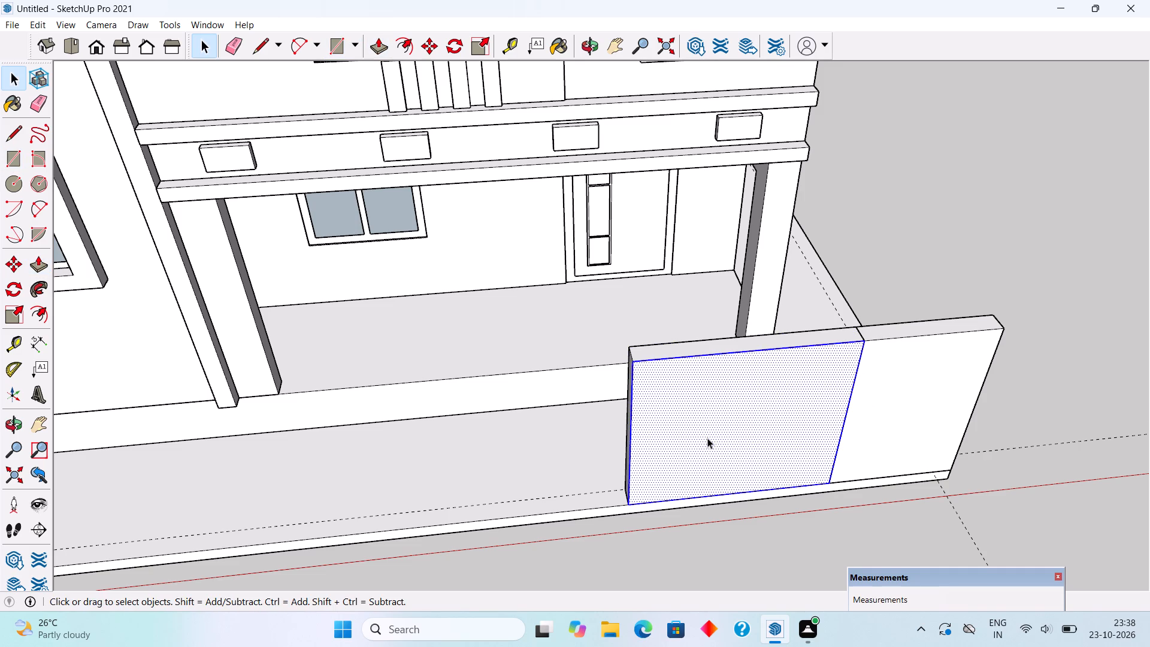
pyautogui.click(707, 438)
pyautogui.rightClick(707, 438)
pyautogui.click(782, 336)
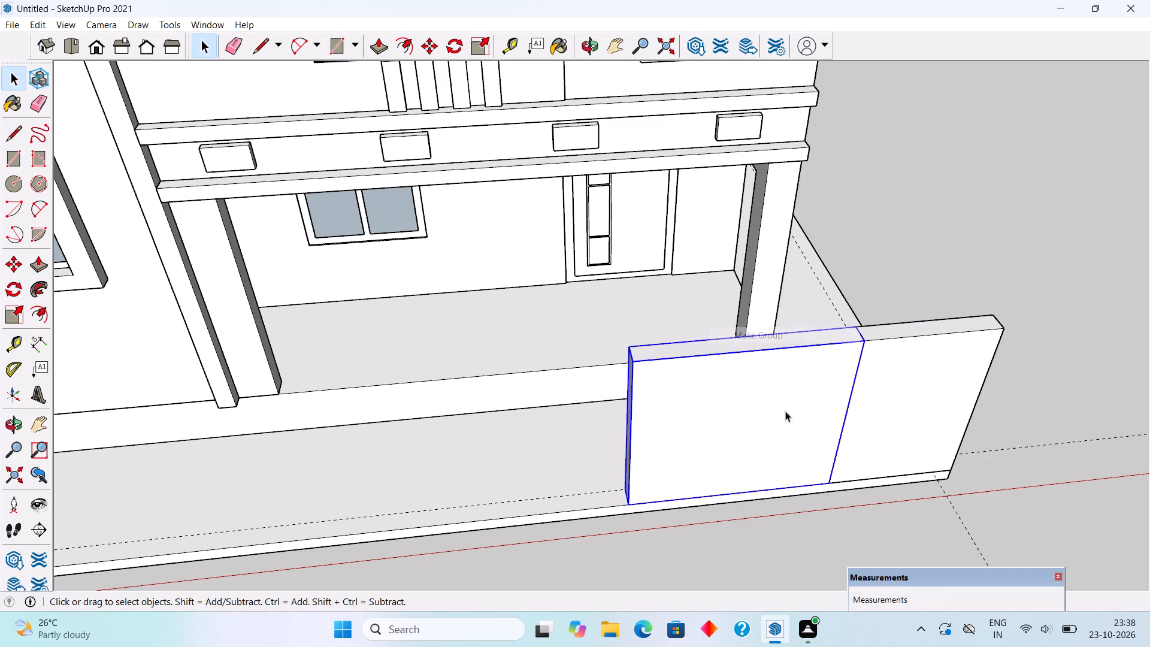
# Open the new wall's group and draw a rectangle about 5'8" wide and 4'2" high at its front face's lower free-end corner.
pyautogui.moveTo(786, 392); pyautogui.dragTo(762, 252, button='middle')
pyautogui.tripleClick(763, 354)
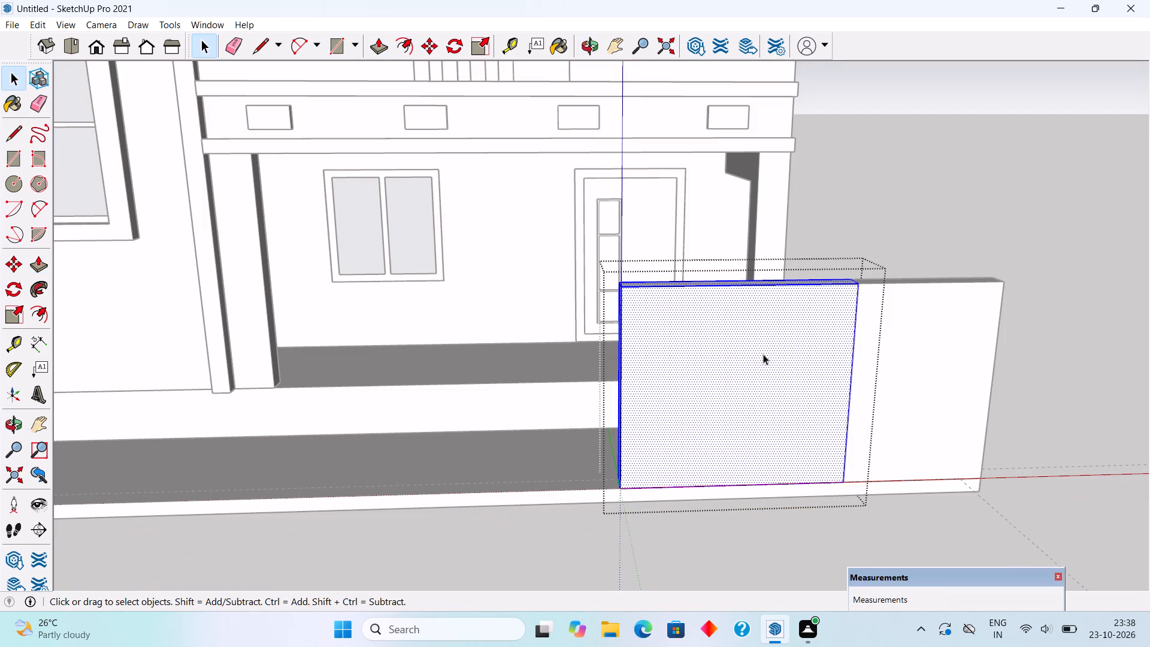
pyautogui.press('r')
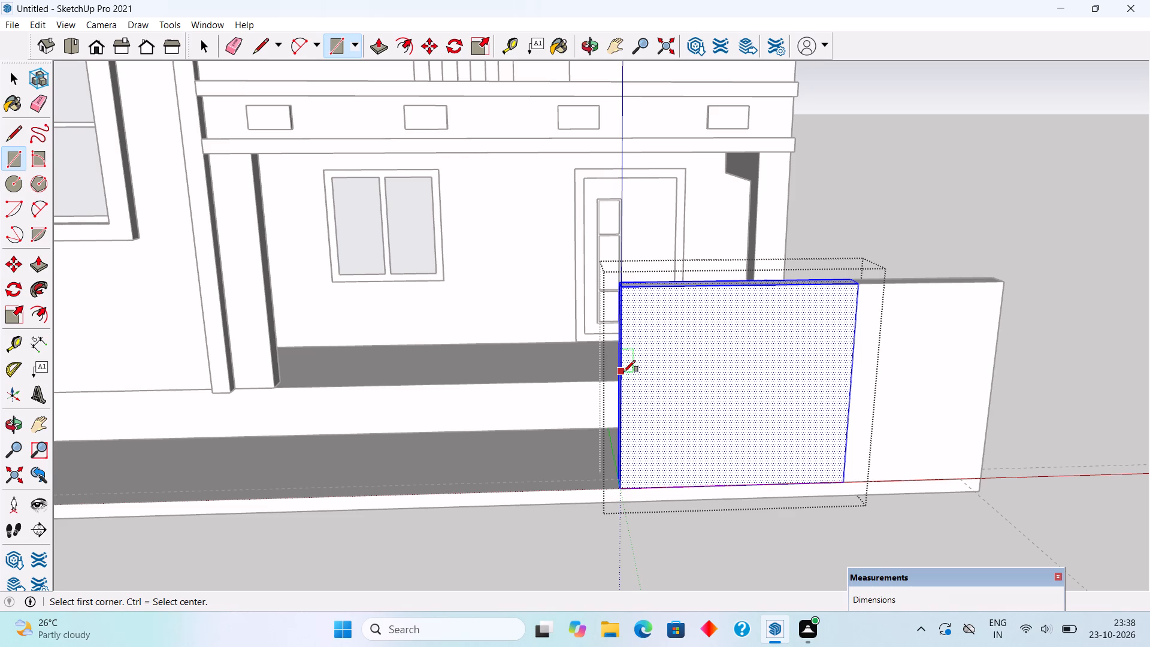
pyautogui.click(624, 372)
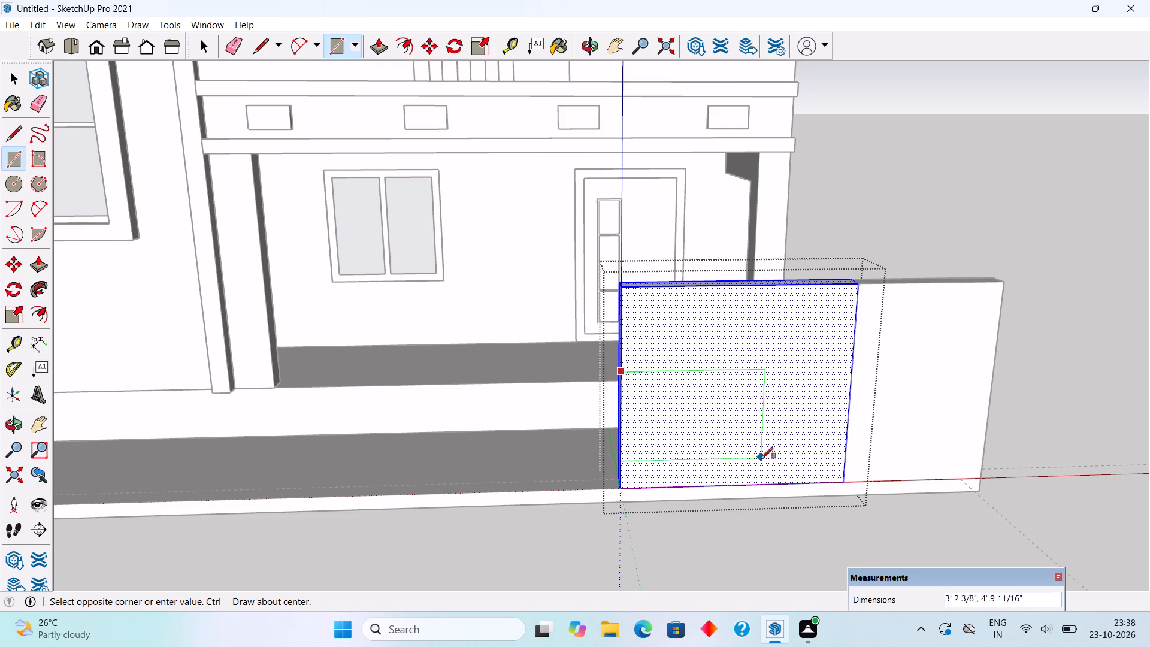
pyautogui.click(783, 482)
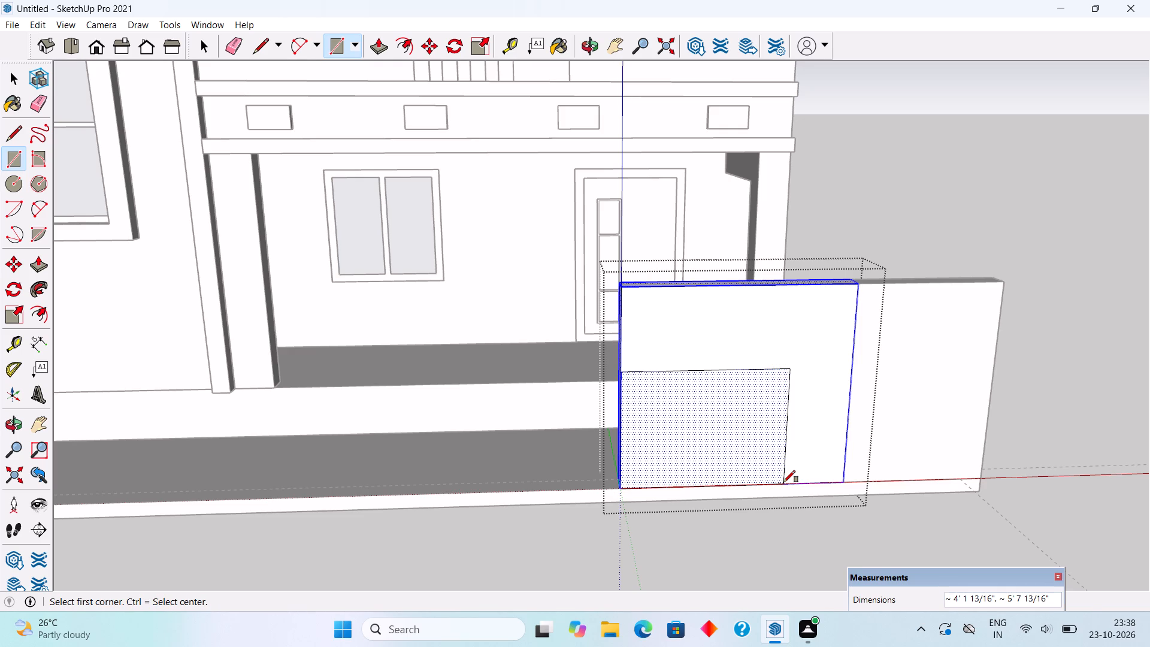
# Push/Pull the rectangle 4" into the wall as a recess and close the group.
pyautogui.press('p')
pyautogui.click(759, 459)
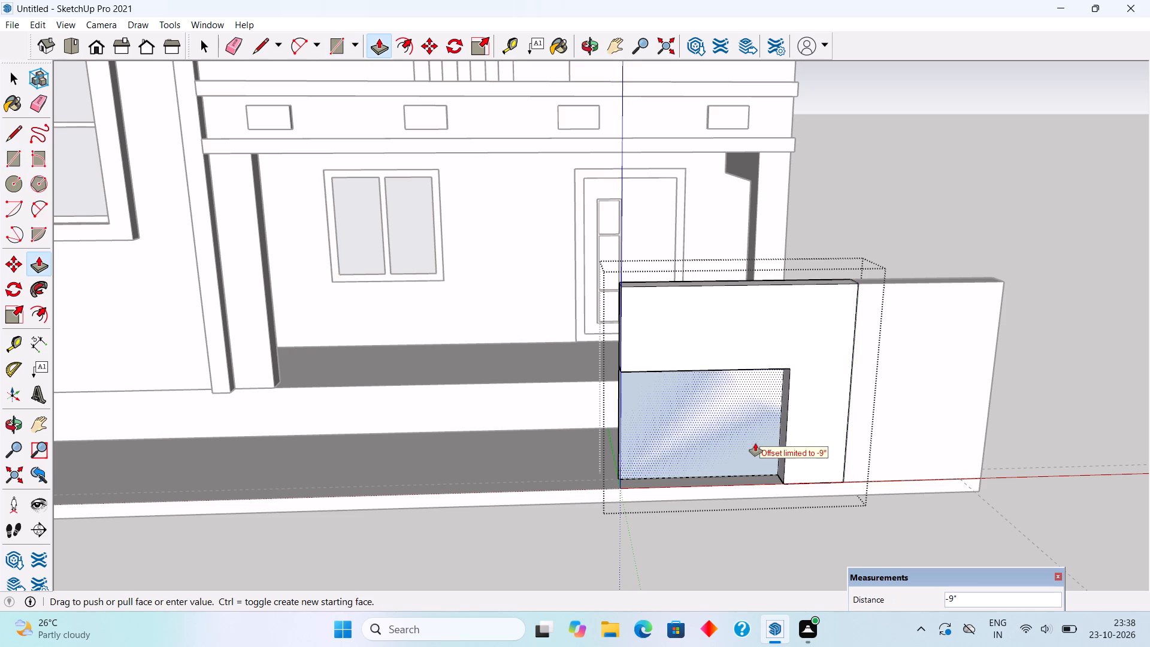
pyautogui.press('4')
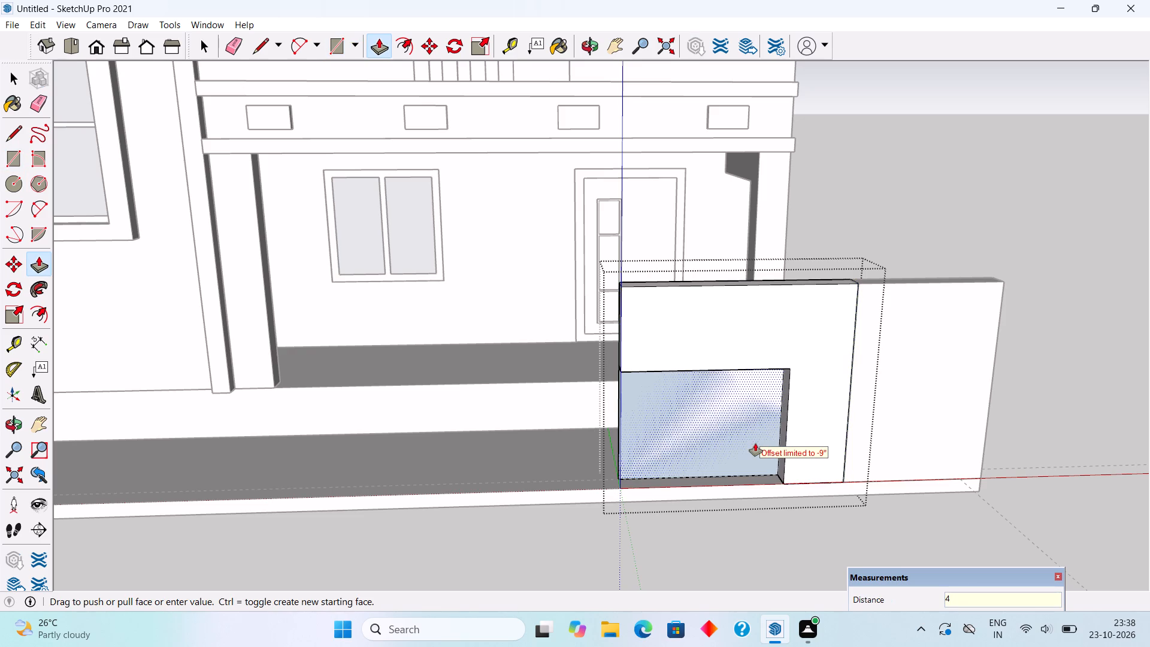
pyautogui.hotkey('shift', '"')
pyautogui.press('Return')
pyautogui.press('space')
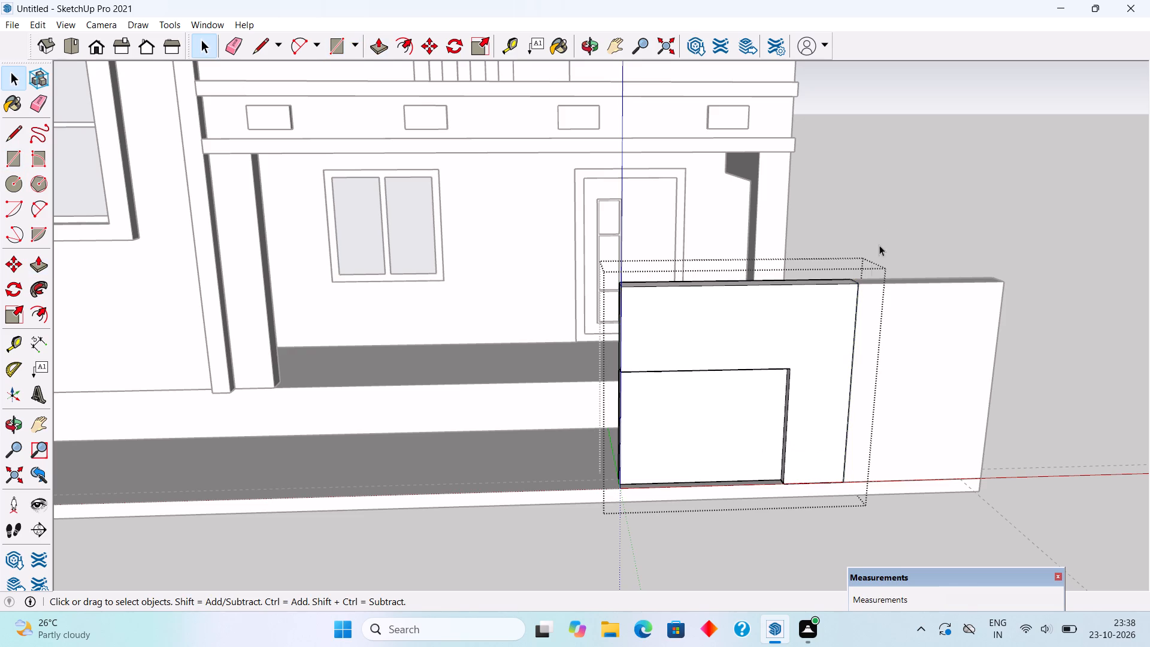
pyautogui.click(892, 205)
# Draw a separate rectangle covering the recess's back face, about 5'8" by 4'2", outside the wall group.
pyautogui.moveTo(808, 492); pyautogui.dragTo(831, 477, button='middle')
pyautogui.scroll(5, 822, 483)
pyautogui.moveTo(791, 472); pyautogui.dragTo(787, 411, button='middle')
pyautogui.scroll(7, 787, 411)
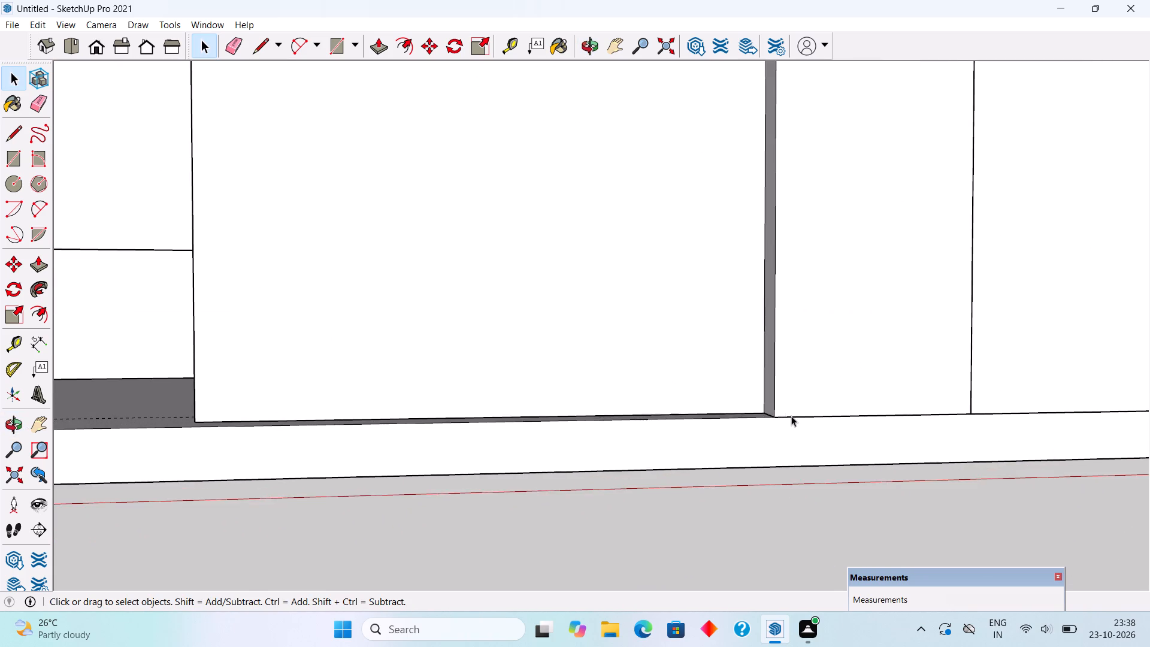
pyautogui.scroll(-4, 791, 416)
pyautogui.press('r')
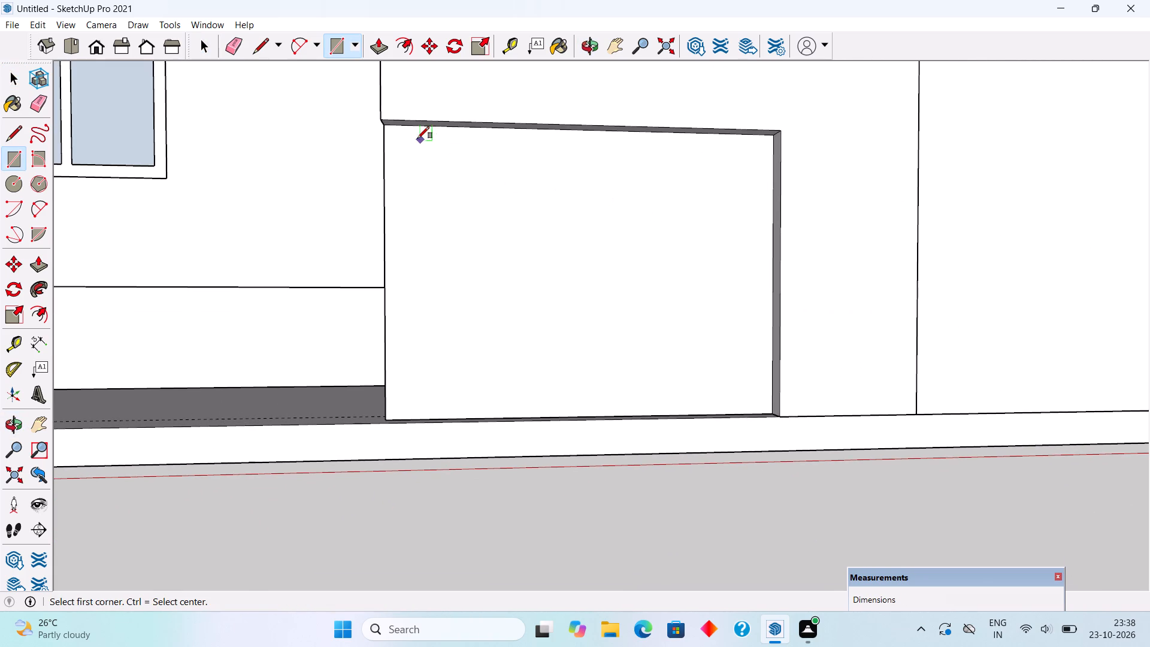
pyautogui.scroll(8, 382, 124)
pyautogui.click(385, 125)
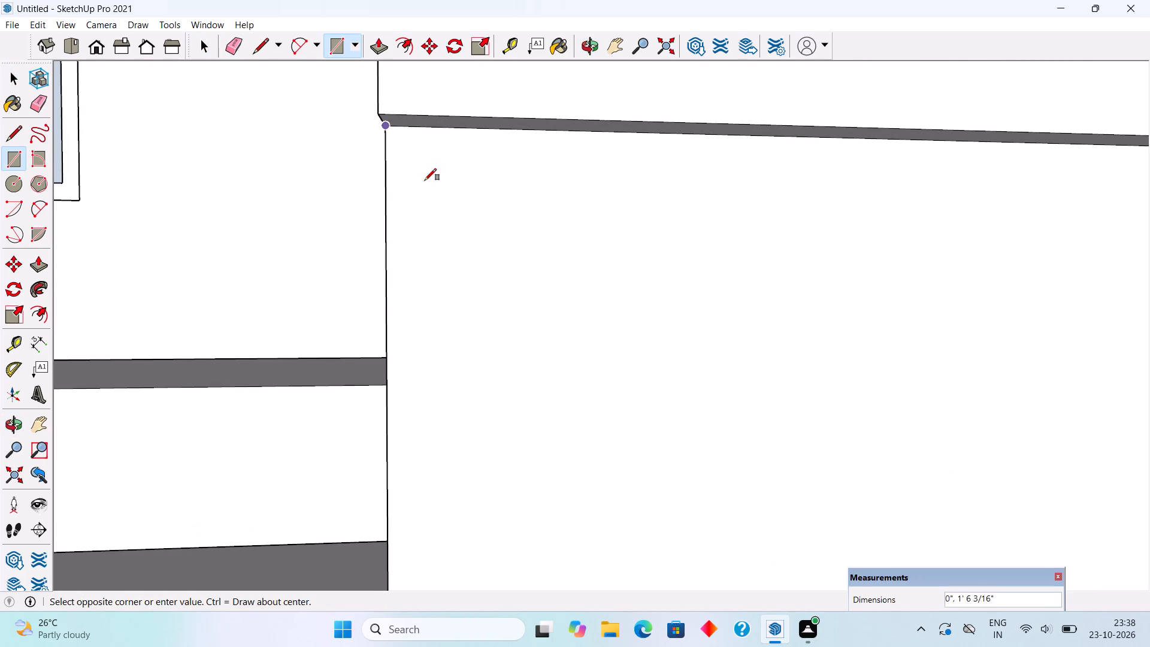
pyautogui.scroll(-9, 430, 186)
pyautogui.moveTo(704, 410); pyautogui.dragTo(753, 518, button='middle')
pyautogui.scroll(-4, 776, 421)
pyautogui.scroll(3, 822, 521)
pyautogui.click(827, 531)
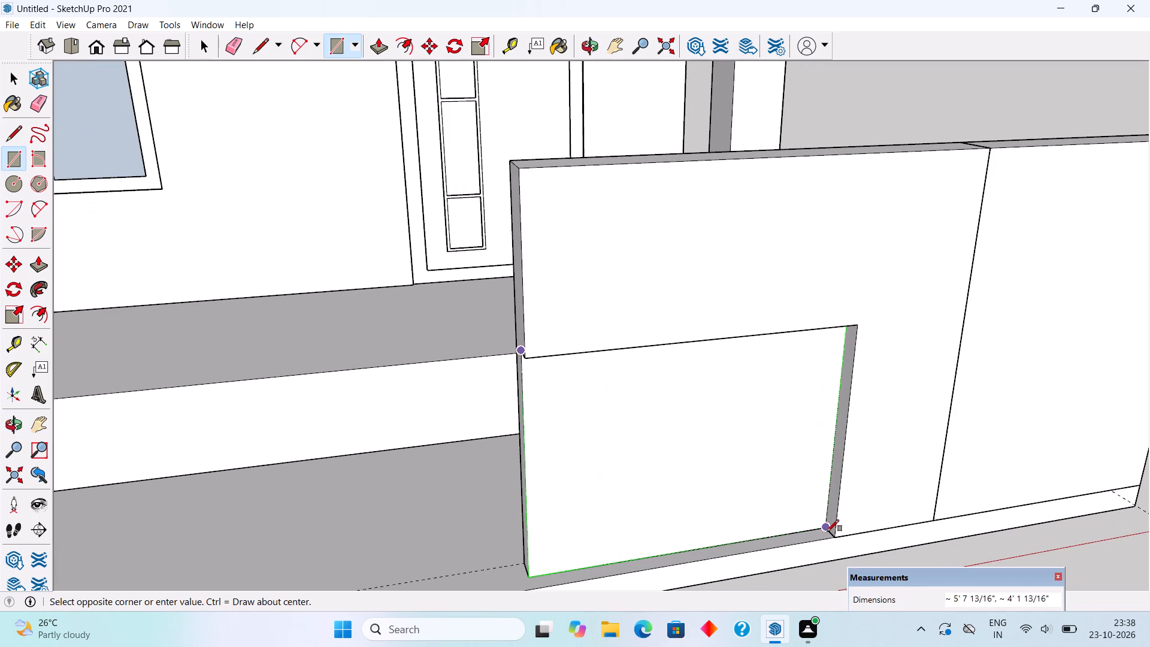
# Push/Pull the rectangle in the wall recess 1" and make the resulting panel a group.
pyautogui.press('p')
pyautogui.click(807, 492)
pyautogui.write('1"')
pyautogui.press('Return')
pyautogui.press('space')
pyautogui.tripleClick(806, 495)
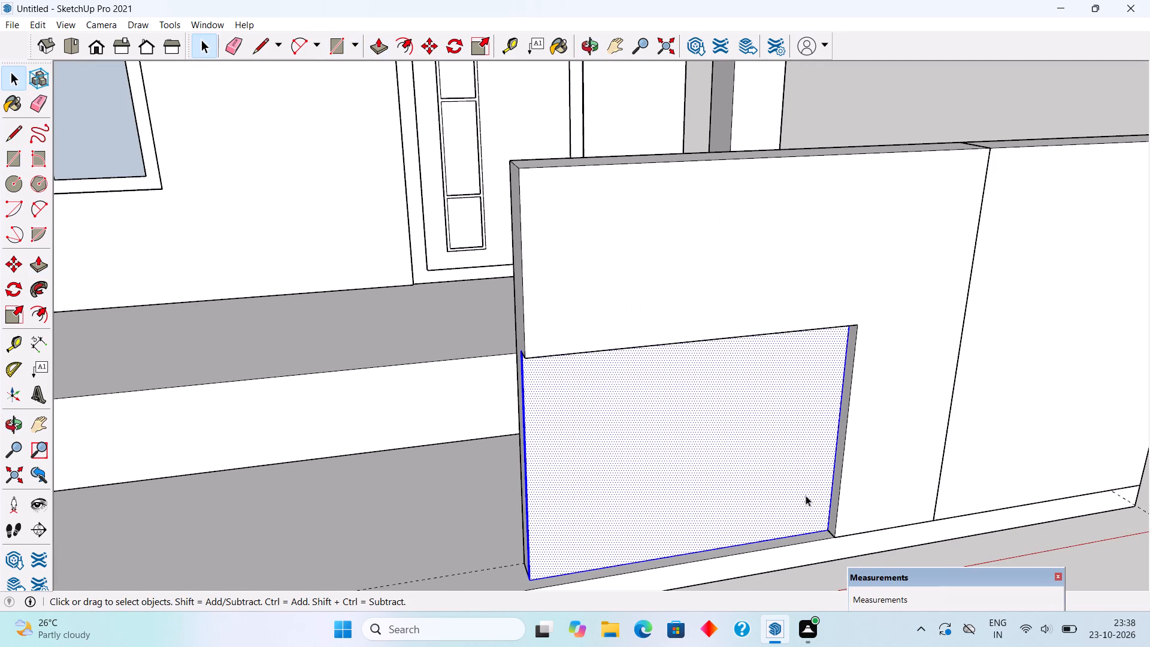
pyautogui.rightClick(806, 495)
pyautogui.click(846, 392)
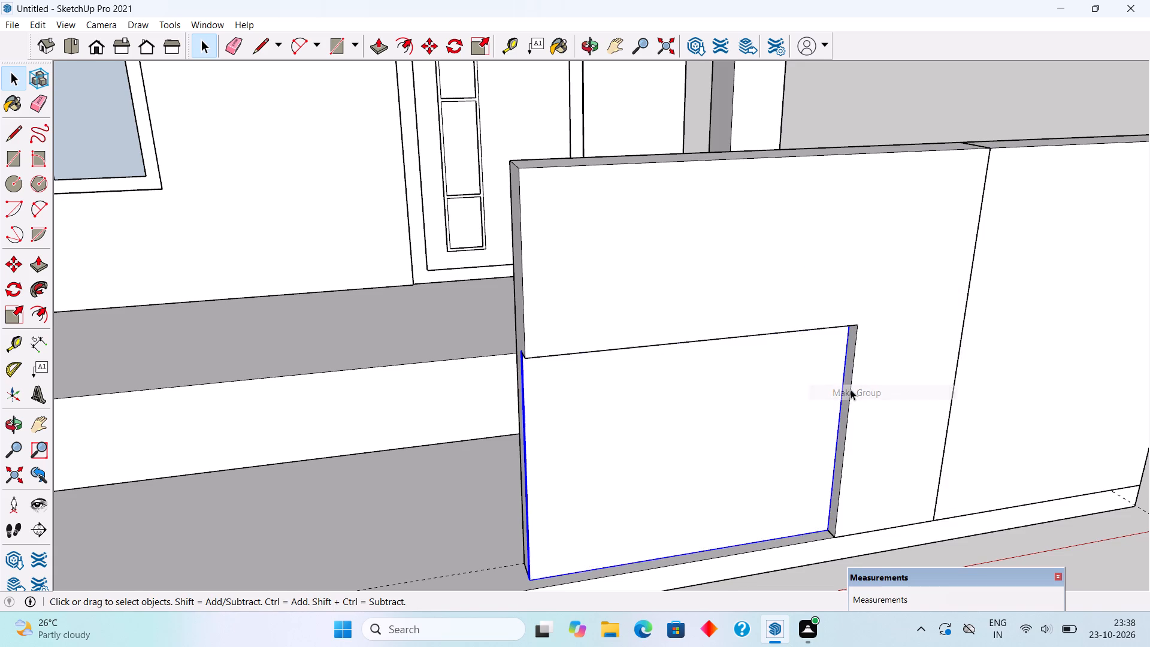
pyautogui.scroll(-9, 851, 389)
pyautogui.click(875, 230)
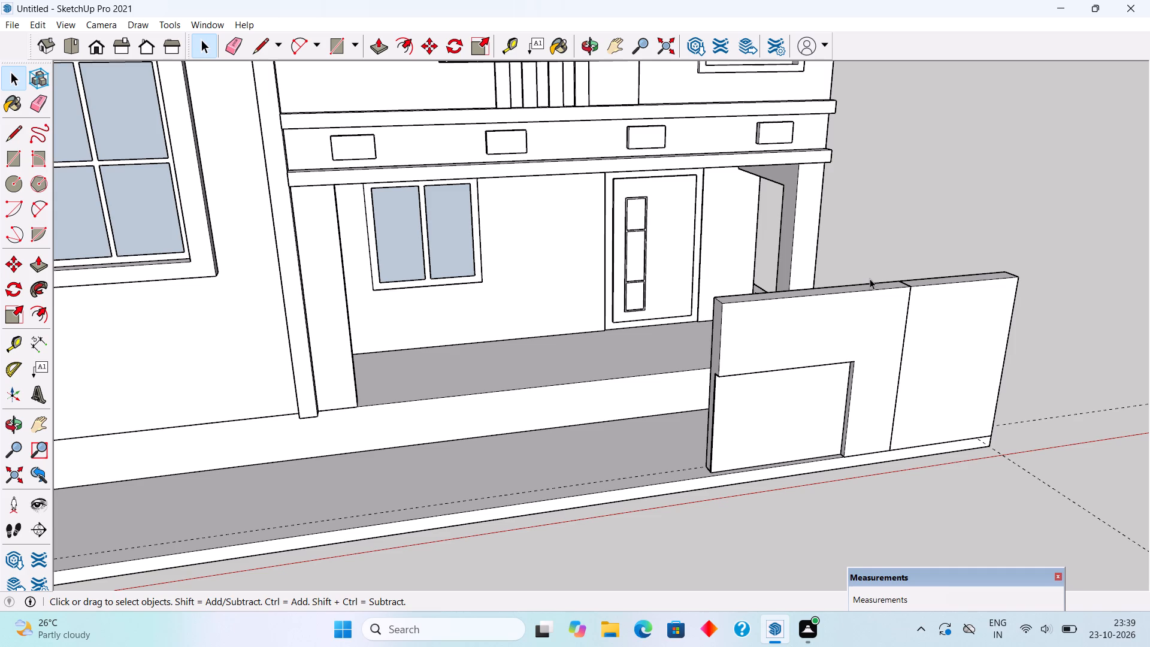
# Draw a rectangle 9" deep and about 10'10" long along the ground slab's front edge, starting at its opposite front corner.
pyautogui.scroll(-4, 875, 286)
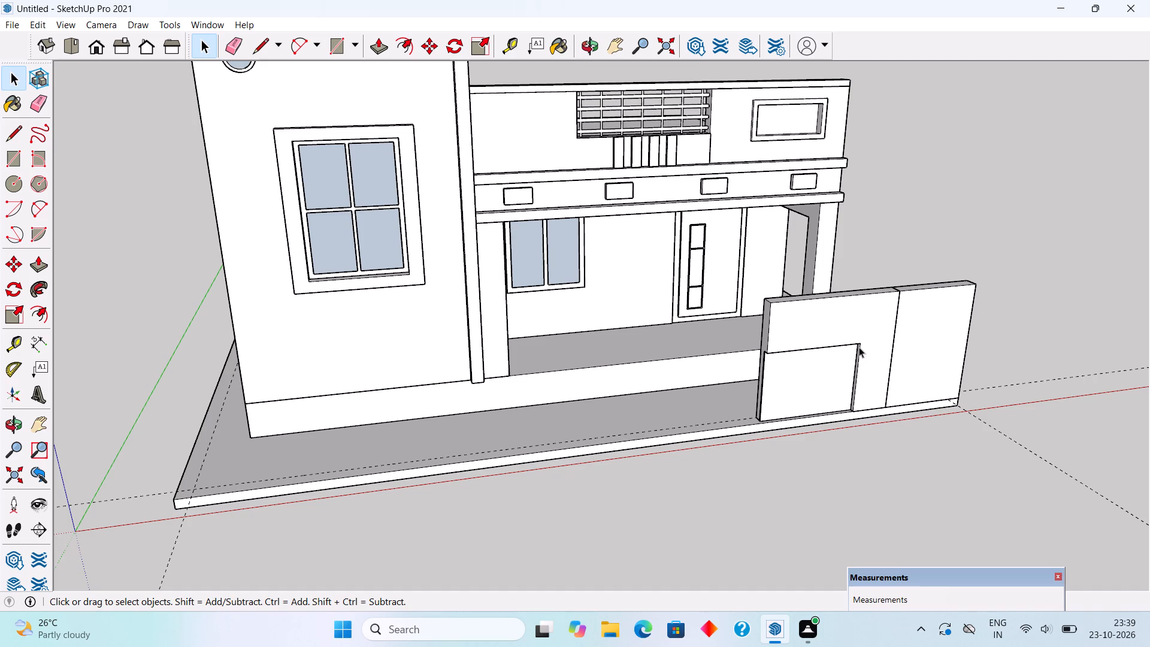
pyautogui.scroll(-4, 859, 347)
pyautogui.scroll(-5, 682, 393)
pyautogui.moveTo(541, 415); pyautogui.dragTo(517, 503, button='middle')
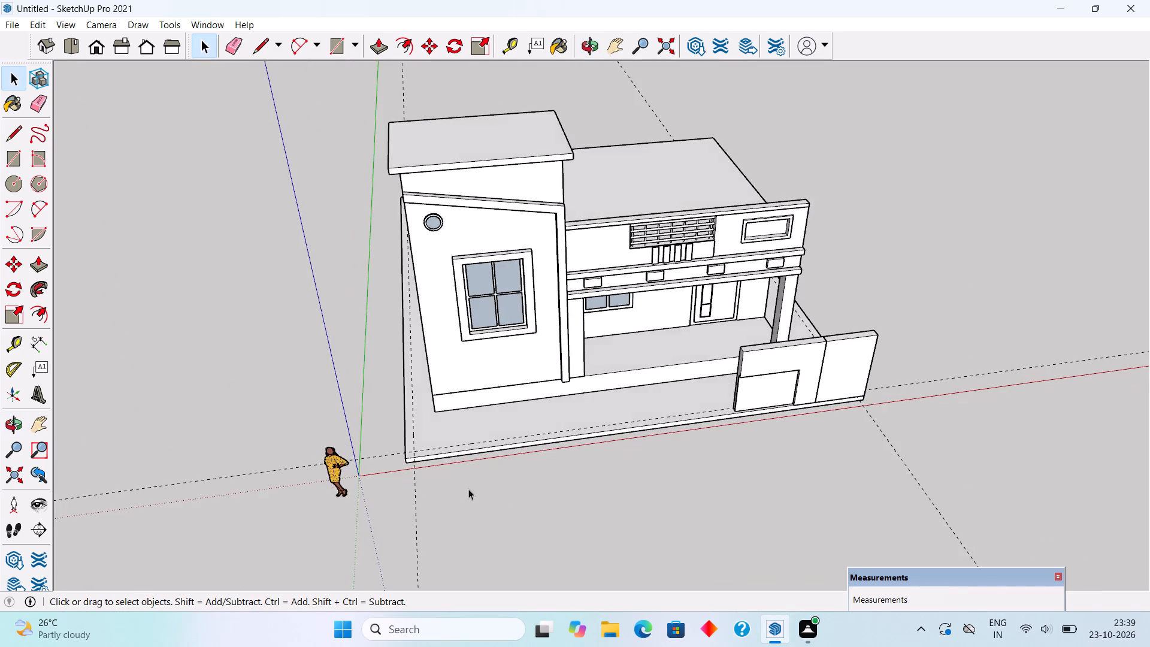
pyautogui.scroll(-1, 459, 487)
pyautogui.scroll(9, 447, 468)
pyautogui.scroll(1, 392, 470)
pyautogui.press('r')
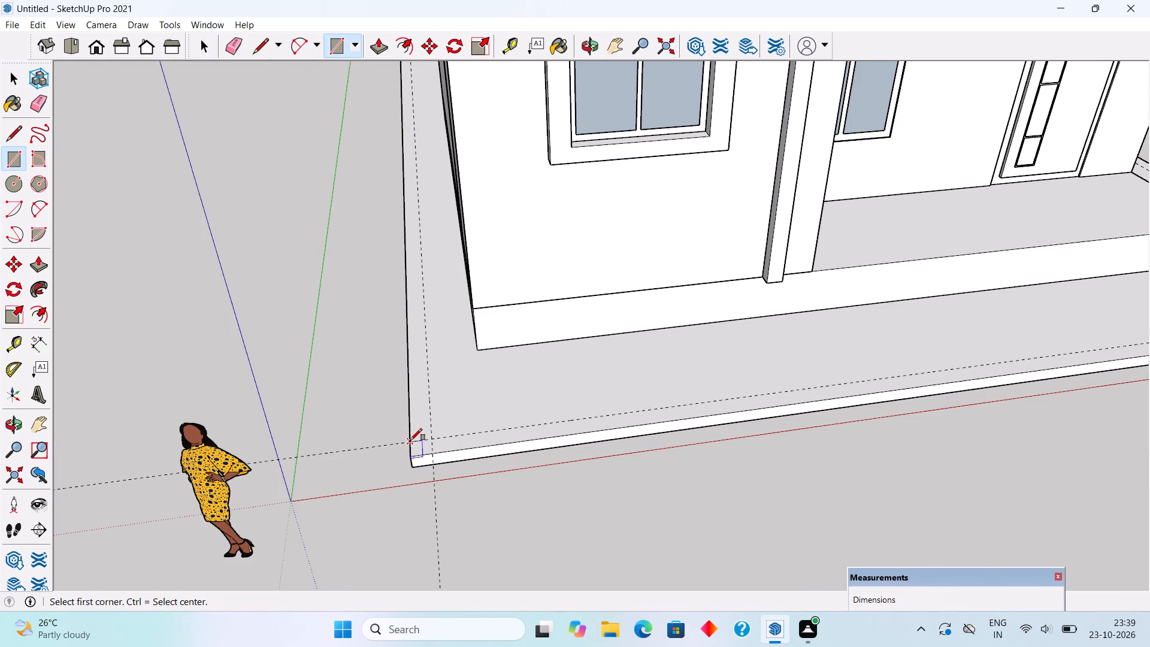
pyautogui.click(410, 440)
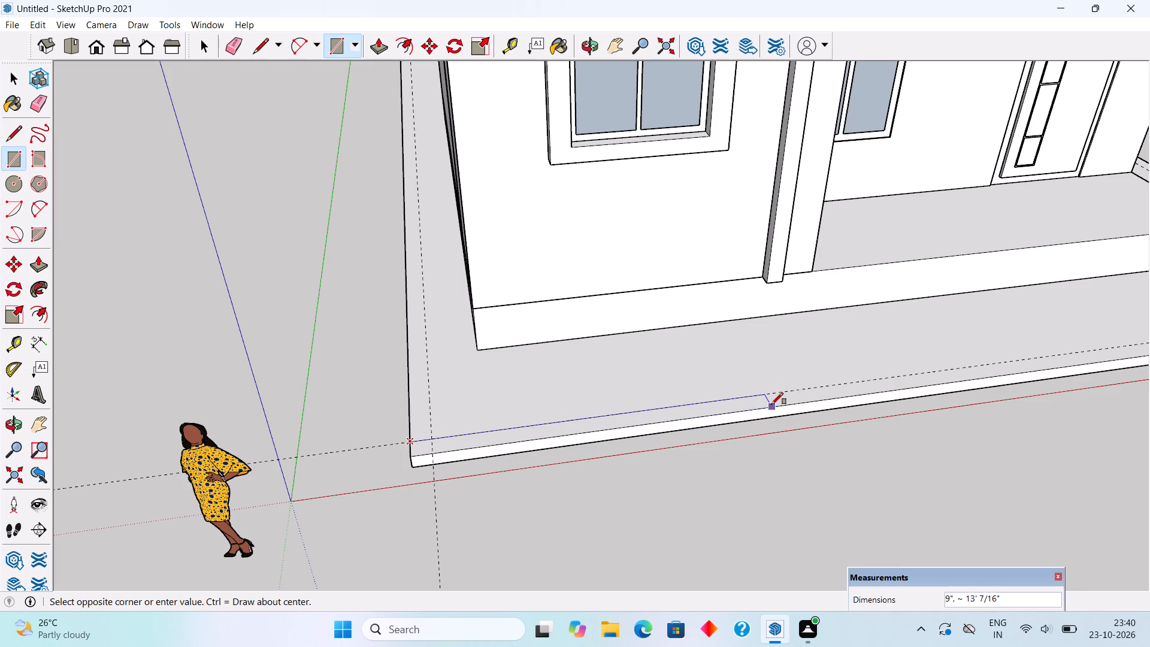
pyautogui.click(714, 418)
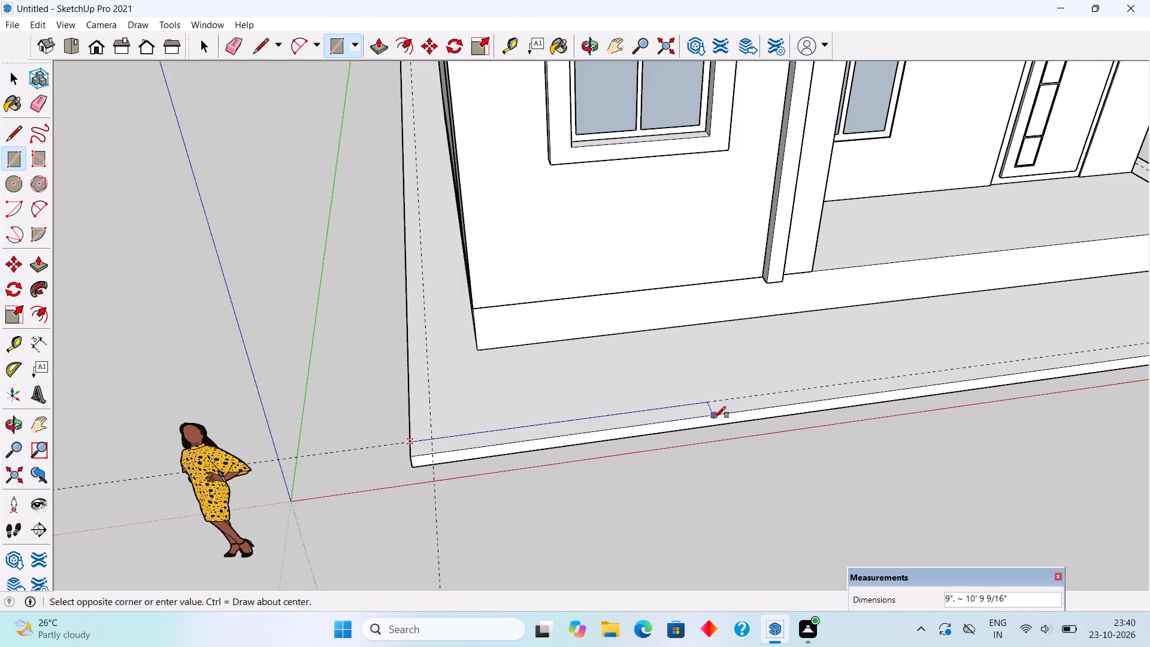
# Push/Pull the new 9" strip up 7' and make the resulting wall a group.
pyautogui.press('p')
pyautogui.moveTo(709, 461); pyautogui.dragTo(645, 243, button='middle')
pyautogui.scroll(-4, 646, 241)
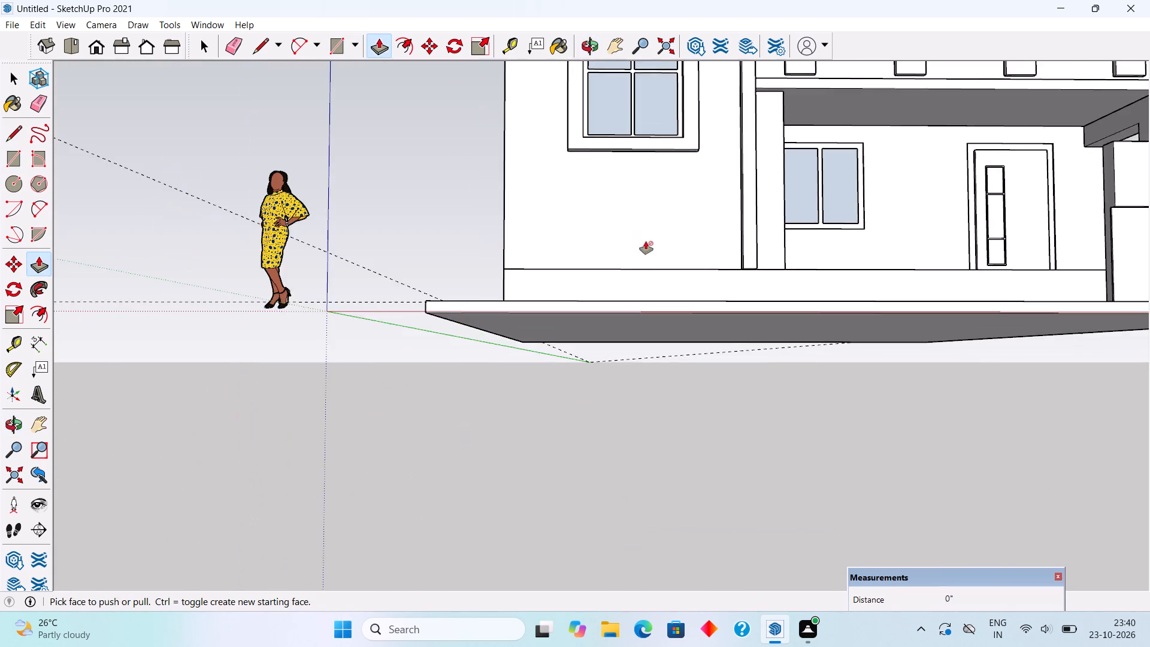
pyautogui.moveTo(654, 309); pyautogui.dragTo(685, 477, button='middle')
pyautogui.scroll(4, 648, 412)
pyautogui.click(656, 368)
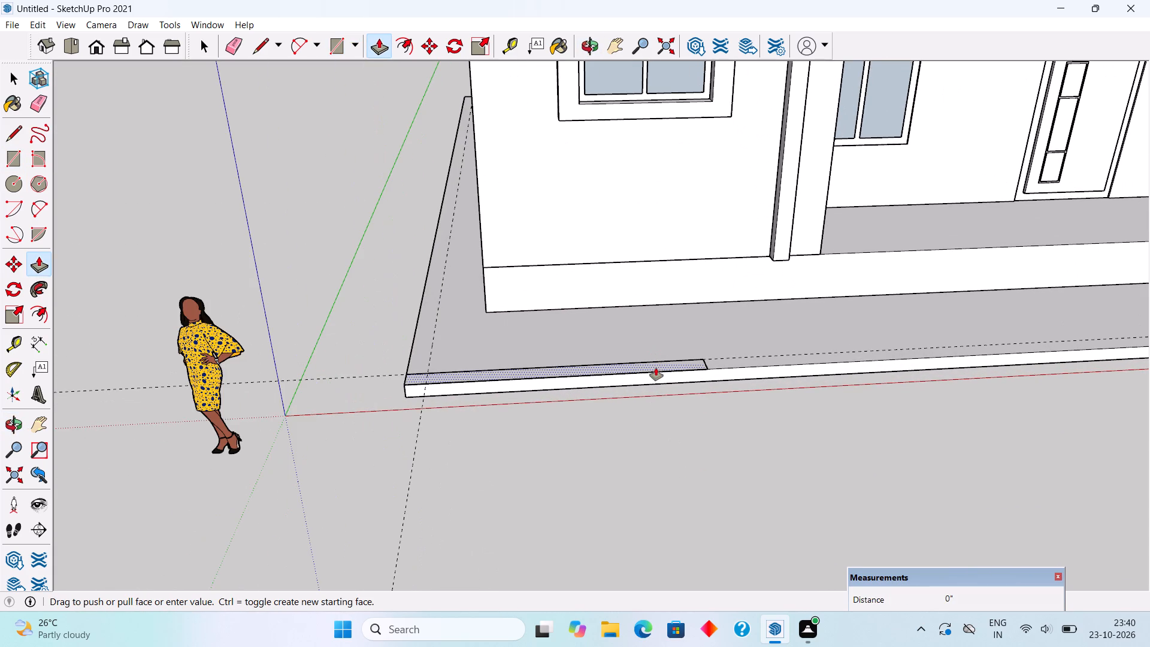
pyautogui.write("7'")
pyautogui.press('Return')
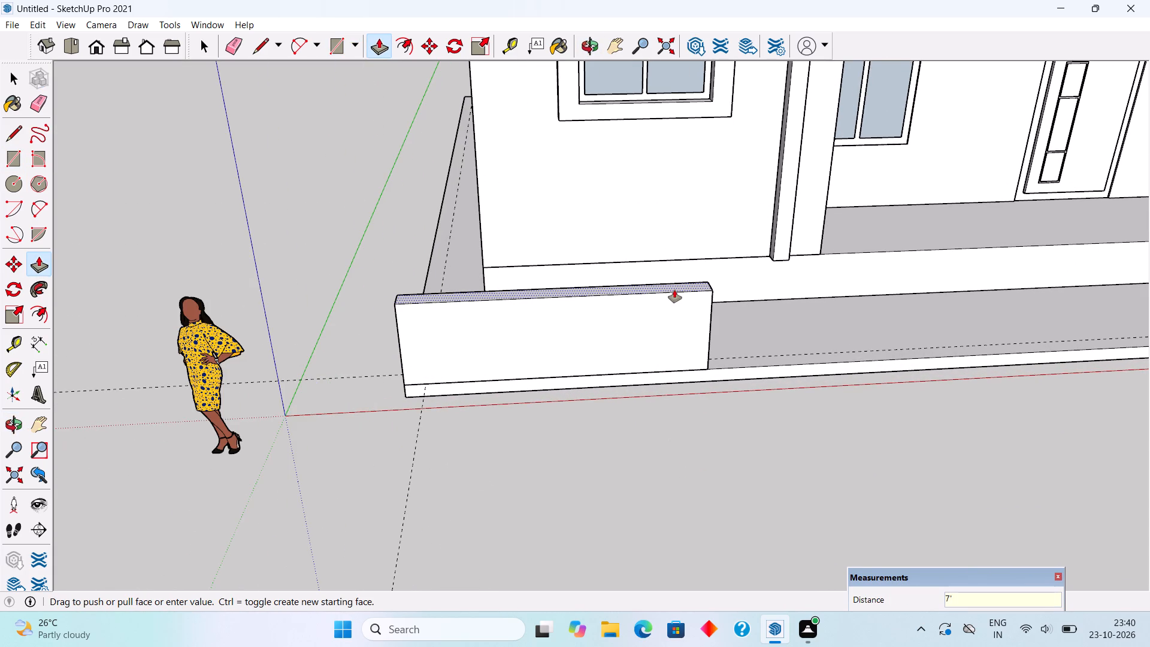
pyautogui.press('space')
pyautogui.tripleClick(674, 290)
pyautogui.rightClick(674, 290)
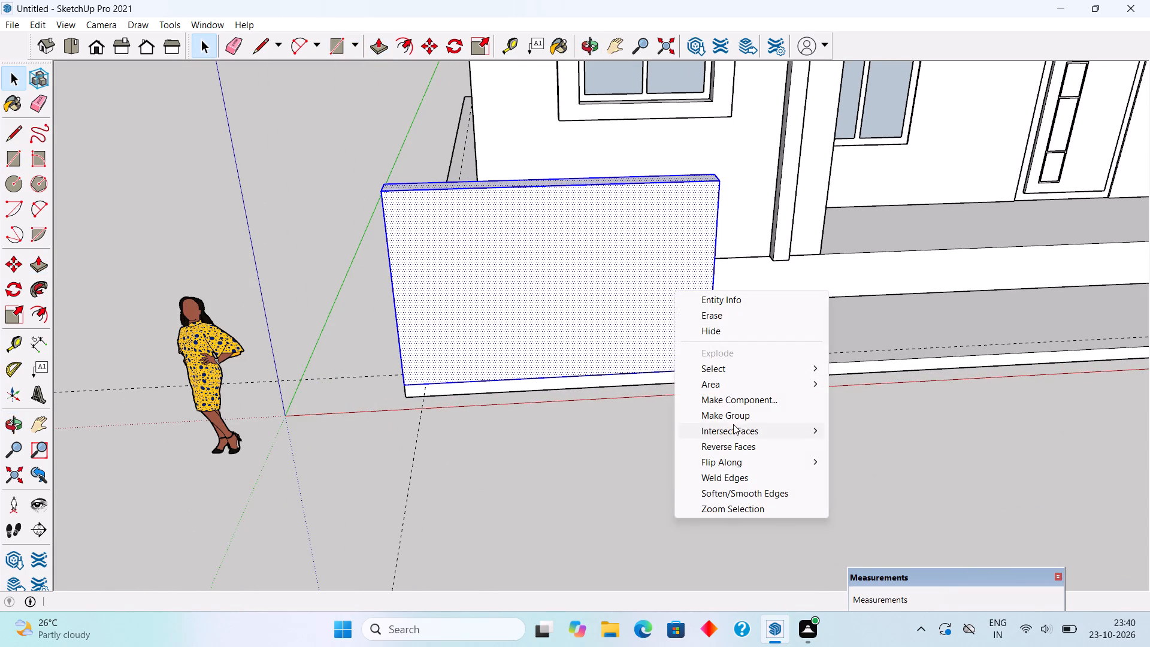
pyautogui.click(733, 415)
# Open the new wall's group and draw a rectangle about 4'10" by 1'9" on its front face, near the upper inner end.
pyautogui.scroll(-4, 728, 451)
pyautogui.moveTo(728, 462); pyautogui.dragTo(682, 280, button='middle')
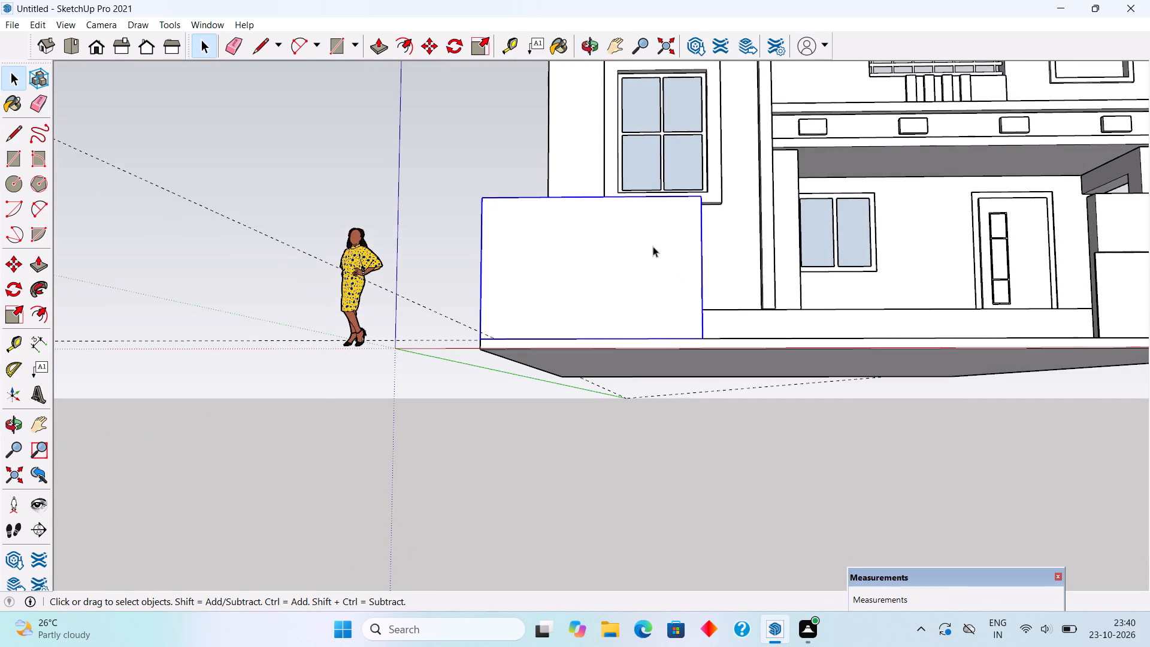
pyautogui.scroll(2, 680, 282)
pyautogui.moveTo(694, 343); pyautogui.dragTo(768, 374, button='middle')
pyautogui.scroll(4, 673, 250)
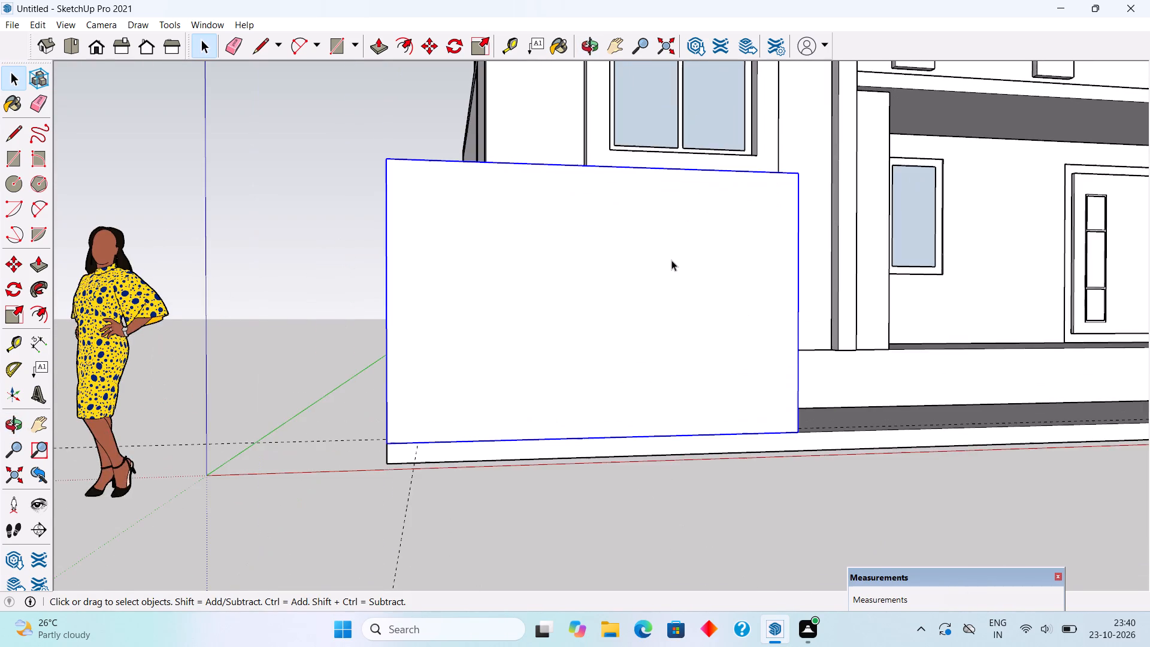
pyautogui.tripleClick(671, 260)
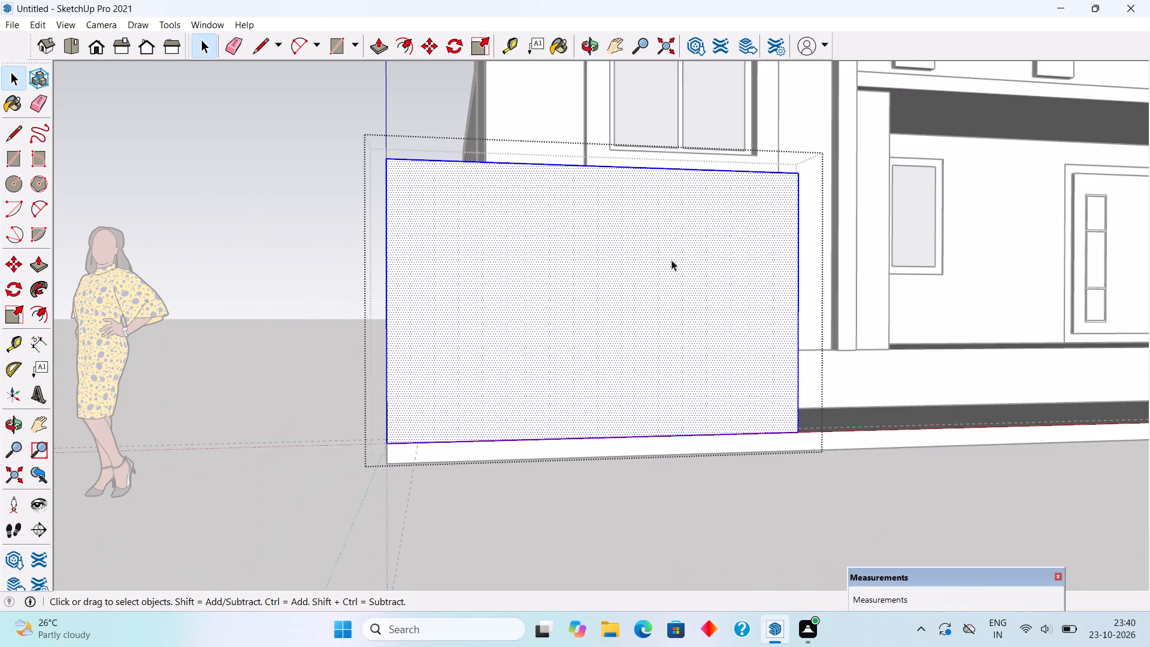
pyautogui.press('r')
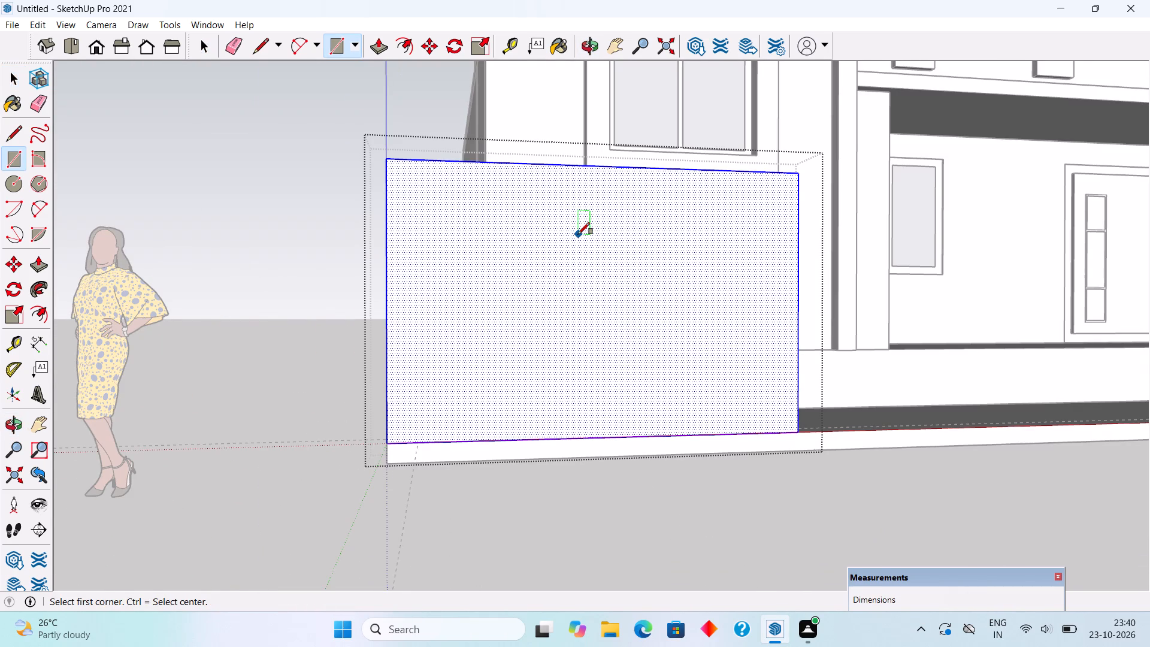
pyautogui.click(578, 234)
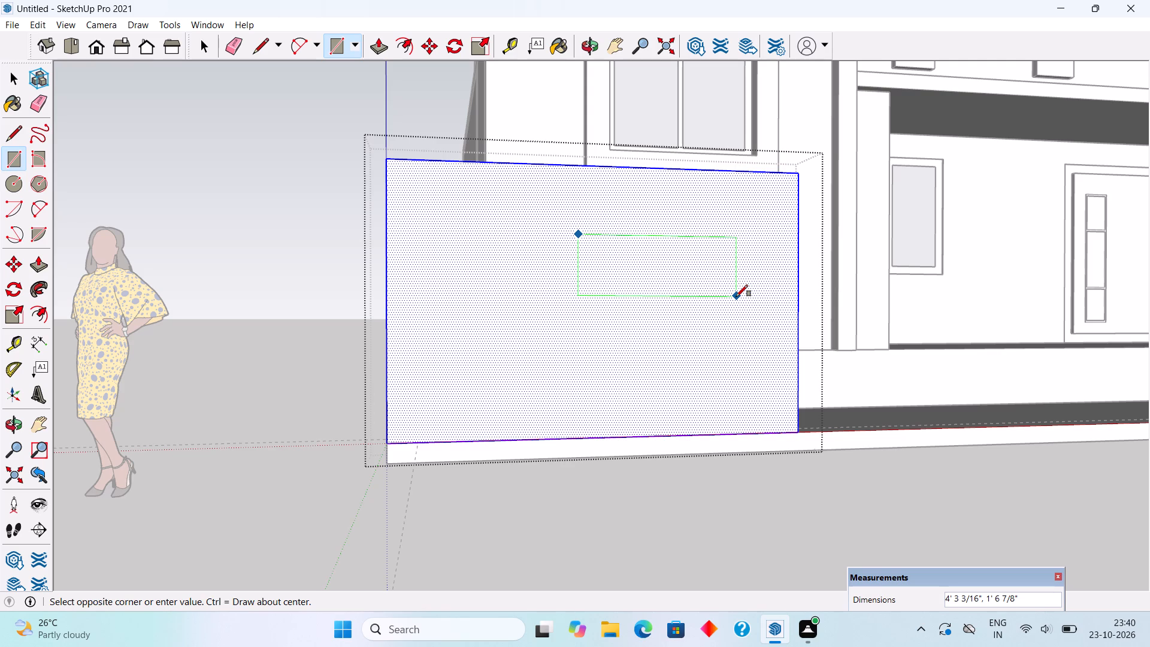
pyautogui.press('r')
pyautogui.click(580, 211)
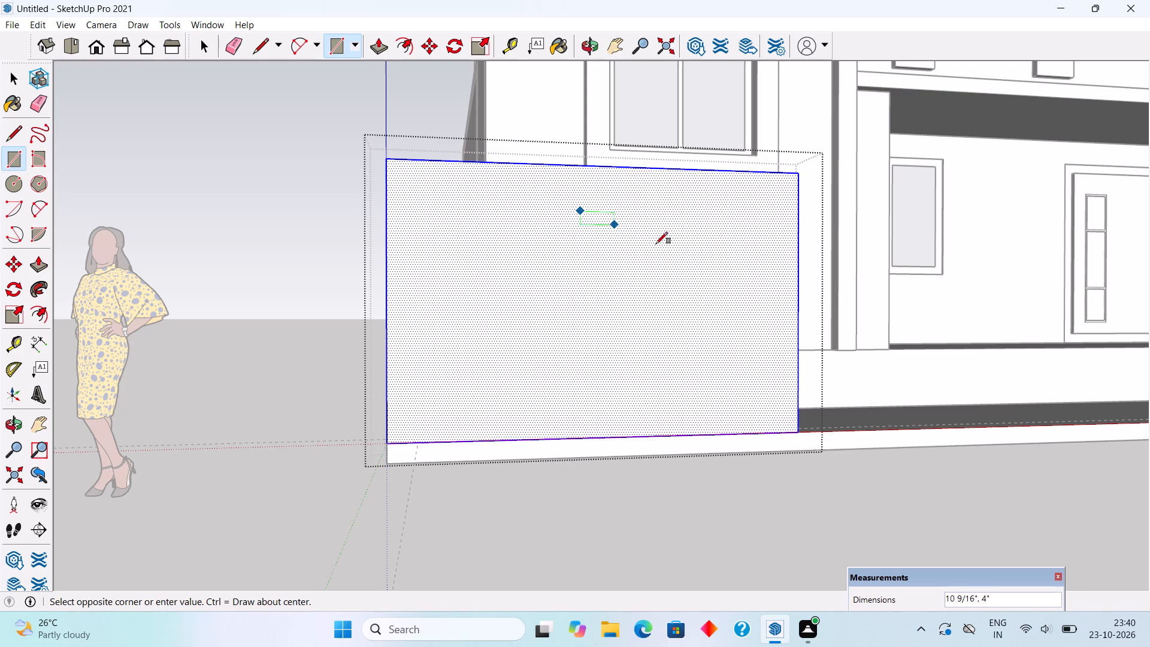
pyautogui.click(758, 280)
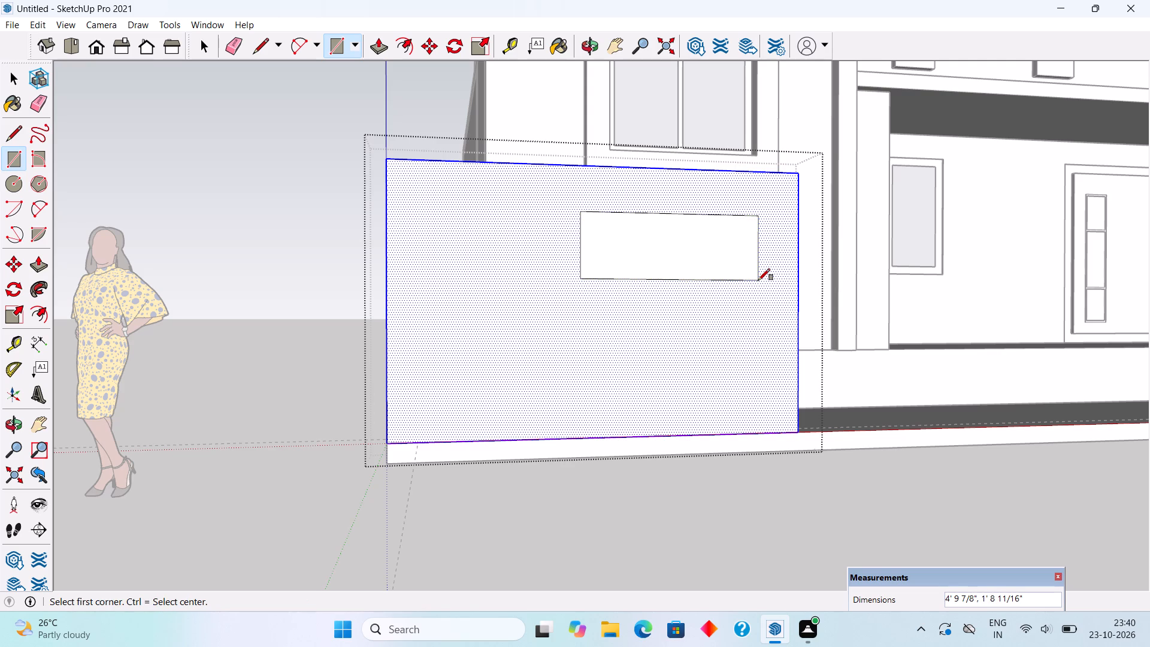
# Push/Pull the rectangle 9" through the wall to cut an opening and close the group.
pyautogui.press('p')
pyautogui.moveTo(738, 265); pyautogui.dragTo(671, 238)
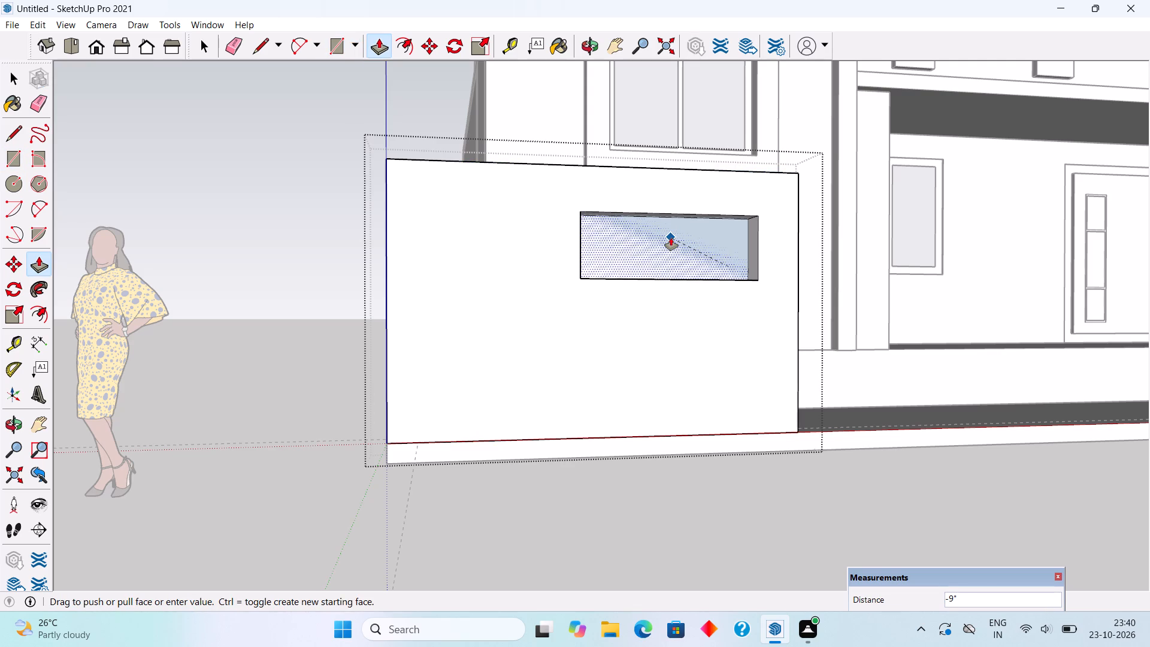
pyautogui.press('space')
pyautogui.click(742, 537)
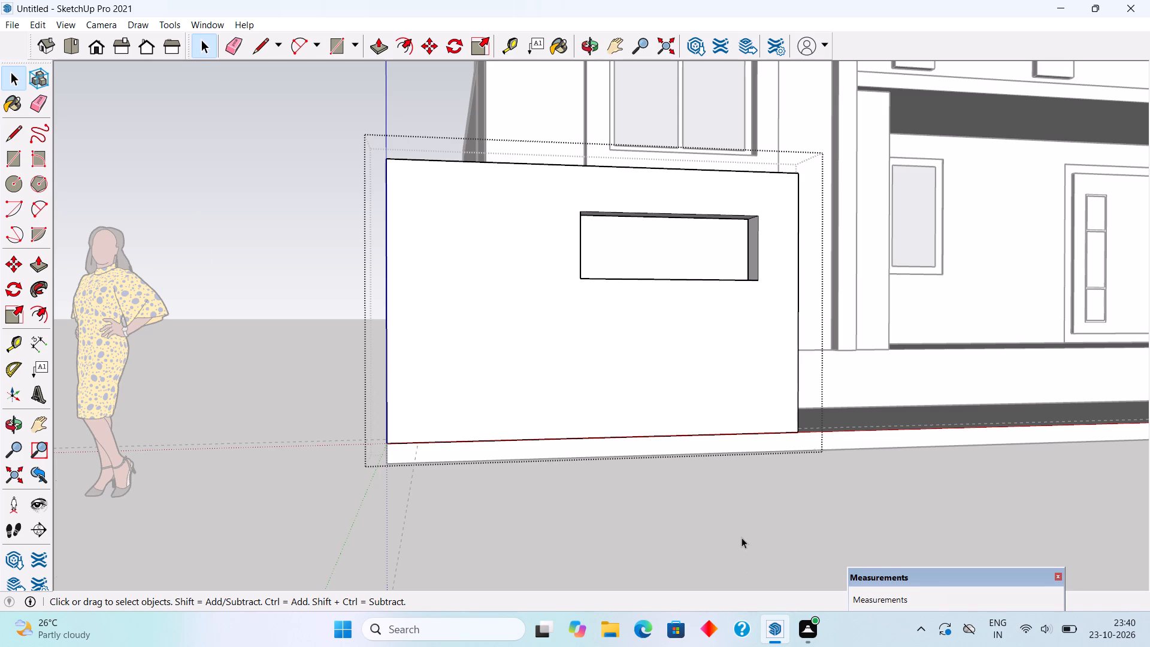
# Draw a circle of 1" radius near the top of the opening's outer side face, outside the wall group.
pyautogui.moveTo(724, 389); pyautogui.dragTo(598, 425, button='middle')
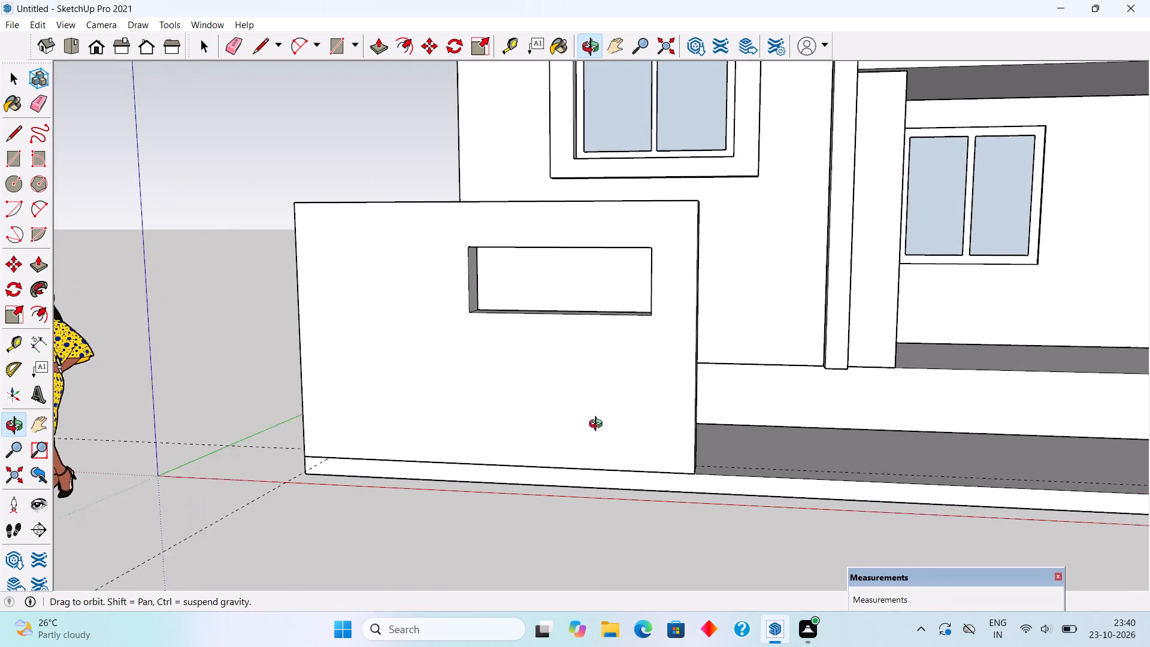
pyautogui.moveTo(598, 425); pyautogui.dragTo(430, 427, button='middle')
pyautogui.scroll(5, 382, 272)
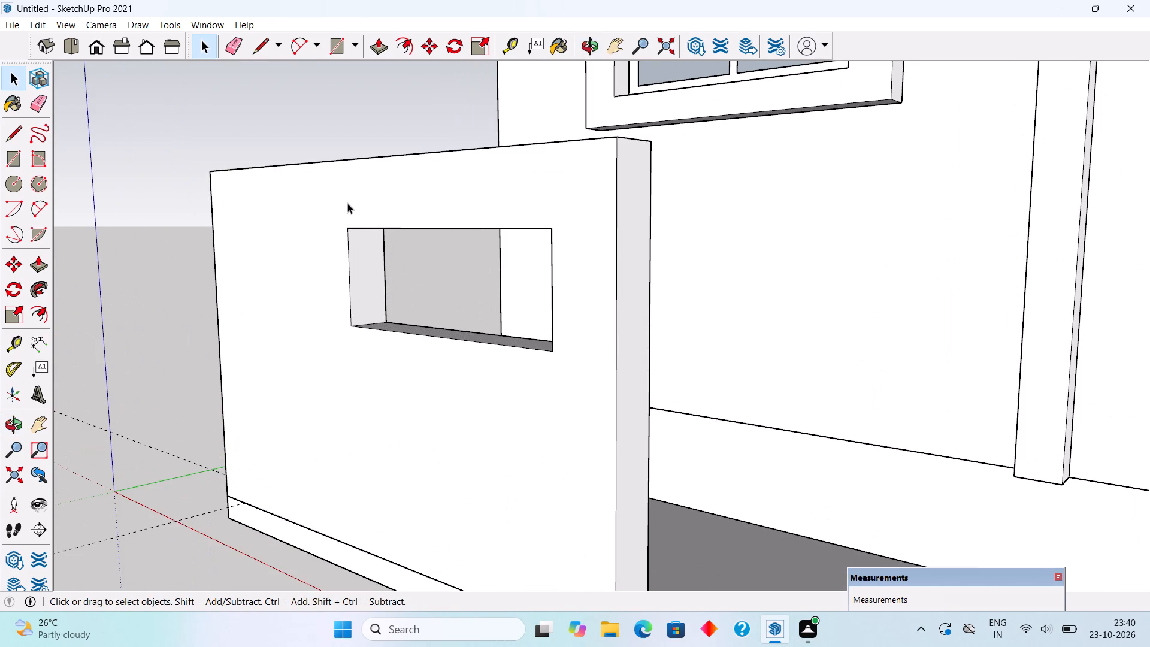
pyautogui.moveTo(395, 265); pyautogui.dragTo(361, 186, button='middle')
pyautogui.scroll(3, 362, 226)
pyautogui.moveTo(371, 254); pyautogui.dragTo(372, 294, button='middle')
pyautogui.scroll(2, 372, 294)
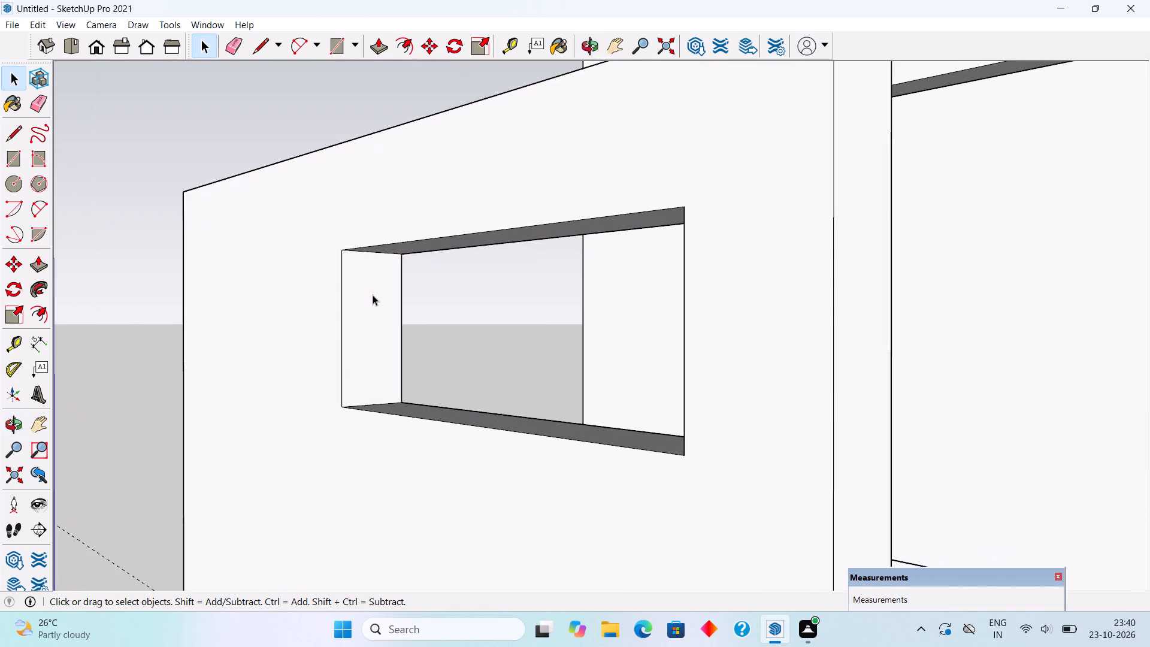
pyautogui.scroll(2, 373, 295)
pyautogui.press('c')
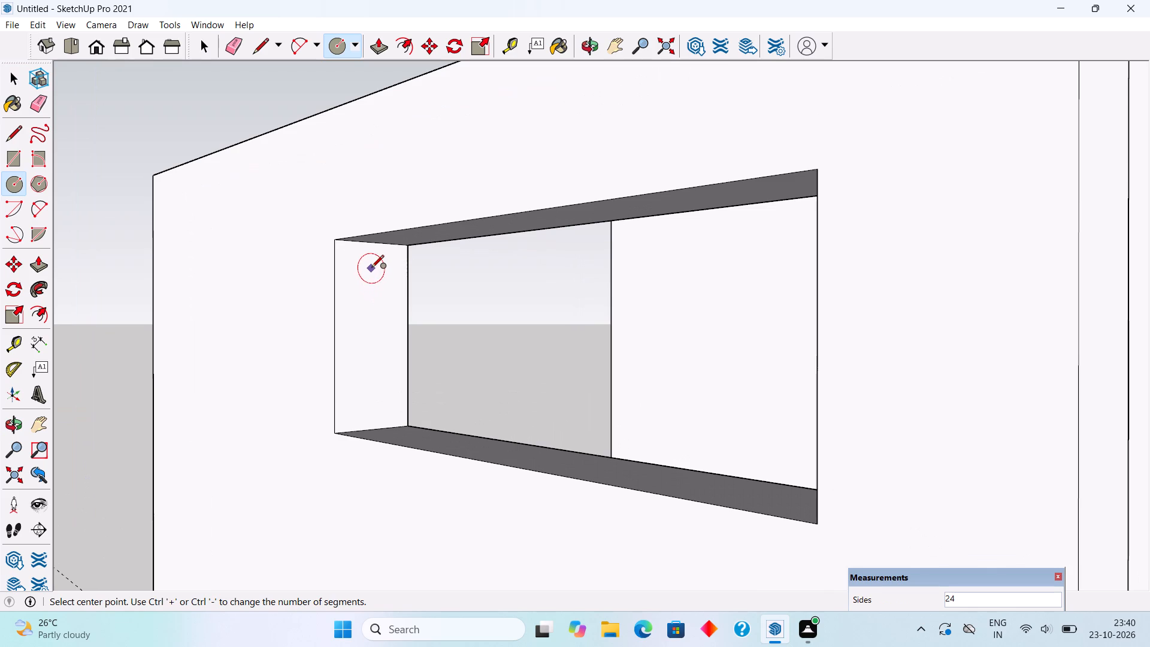
pyautogui.click(374, 262)
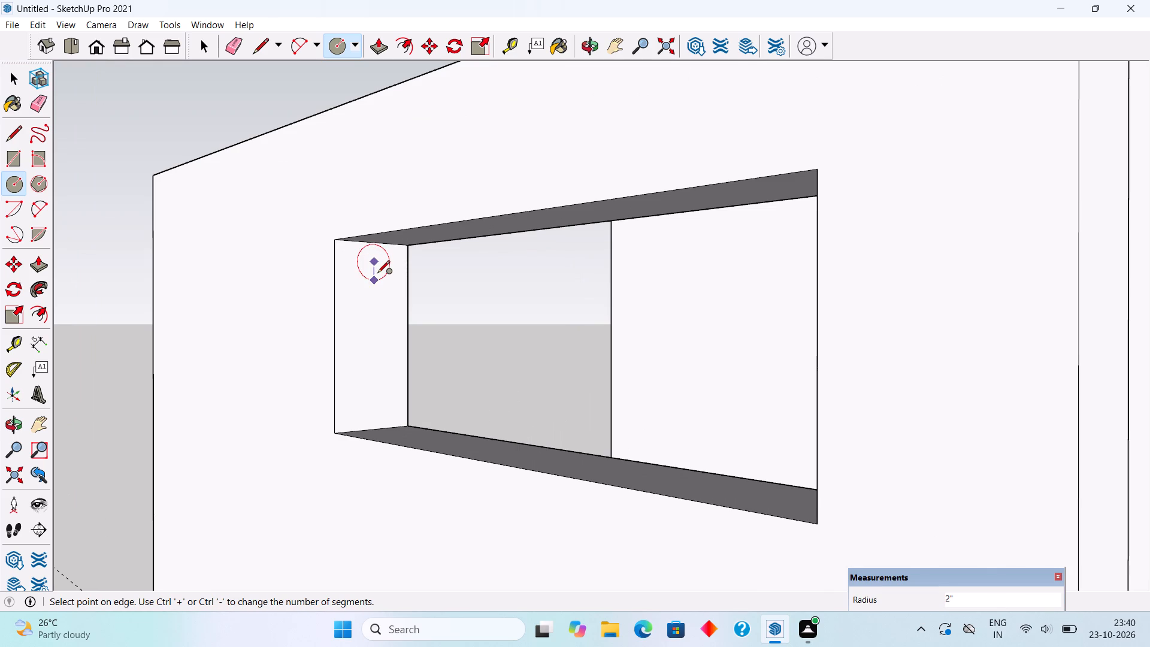
pyautogui.scroll(3, 379, 270)
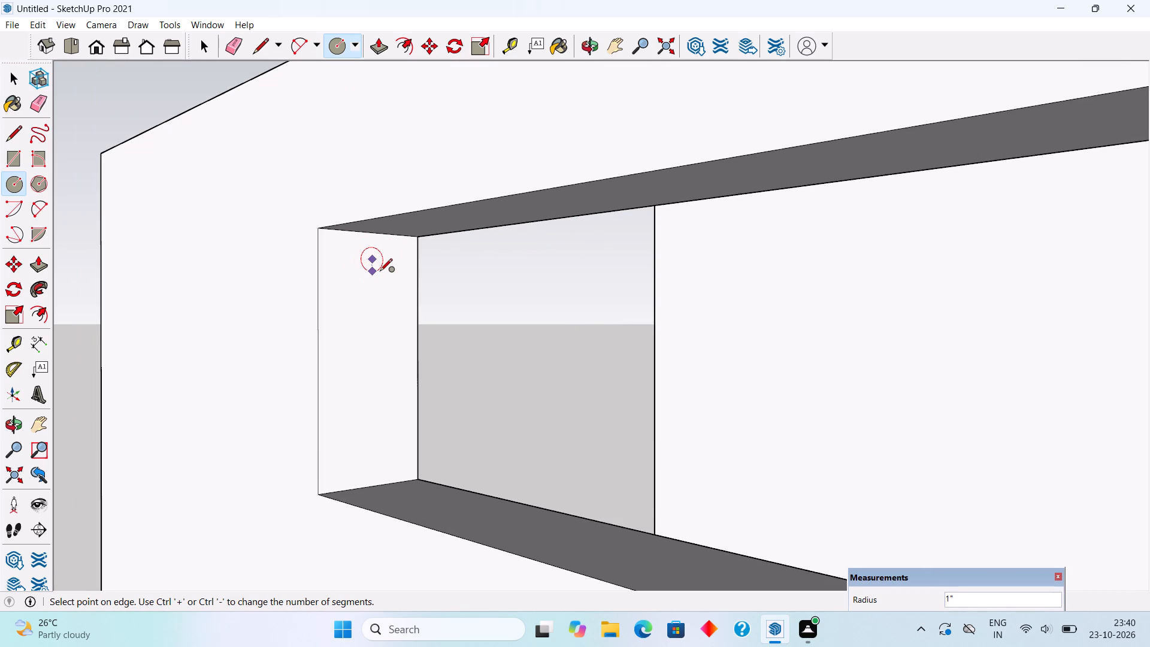
pyautogui.click(380, 272)
# Push/Pull the circle across to the opening's opposite side, about 4'10", and make the rod a group.
pyautogui.press('p')
pyautogui.click(370, 261)
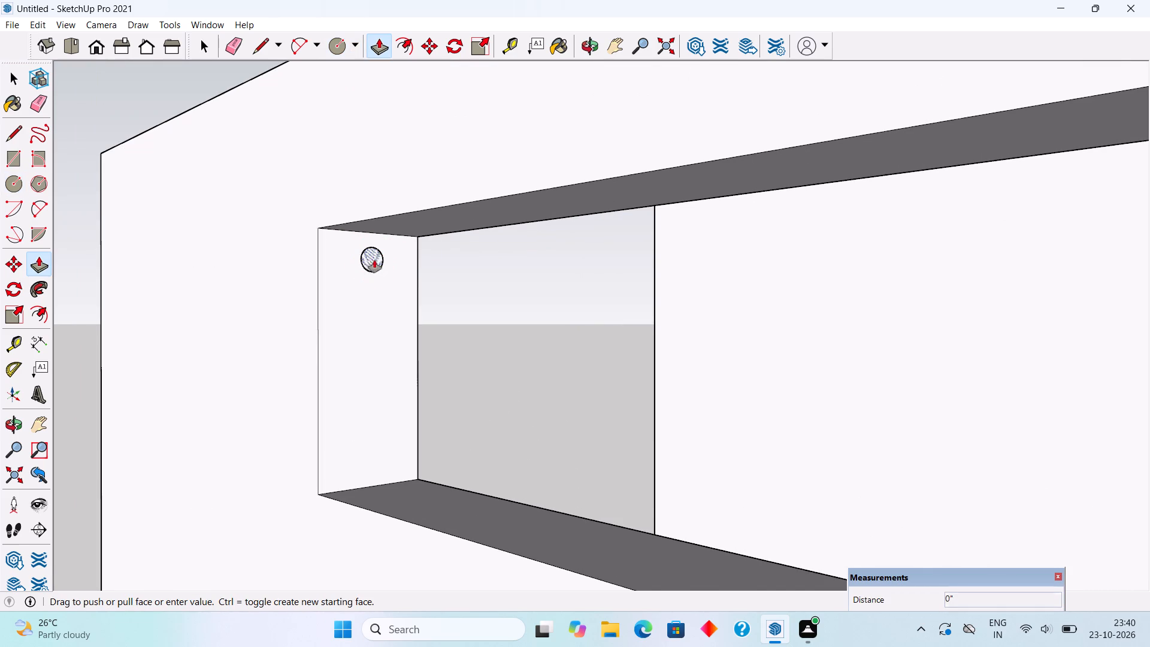
pyautogui.scroll(-6, 456, 261)
pyautogui.click(630, 274)
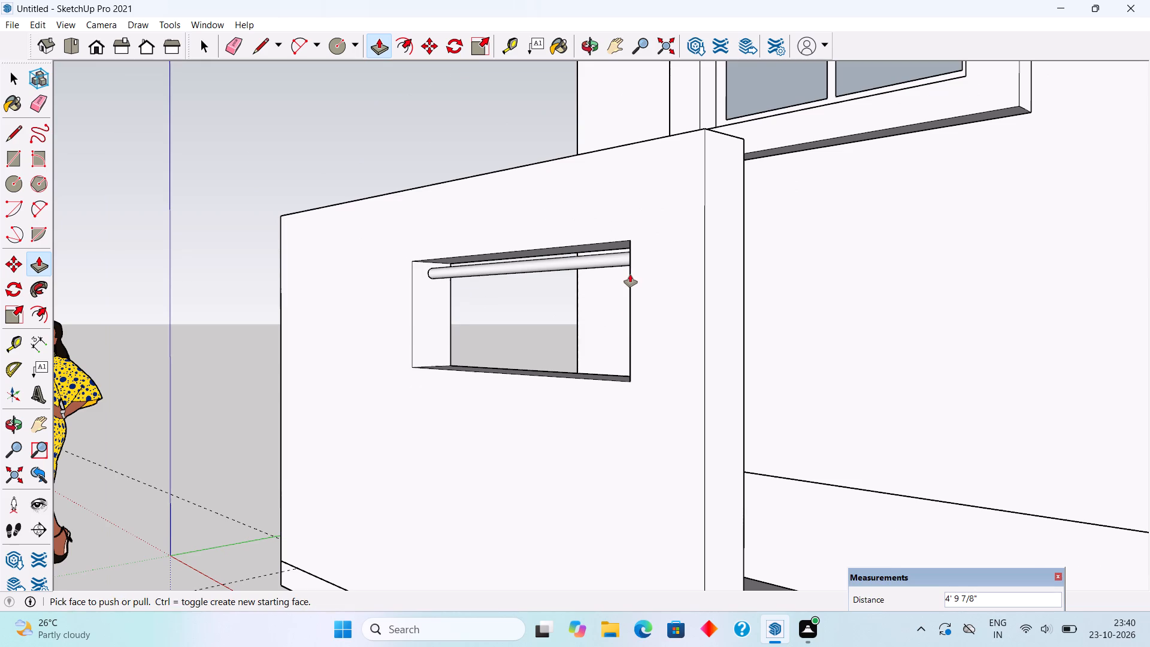
pyautogui.press('space')
pyautogui.tripleClick(585, 261)
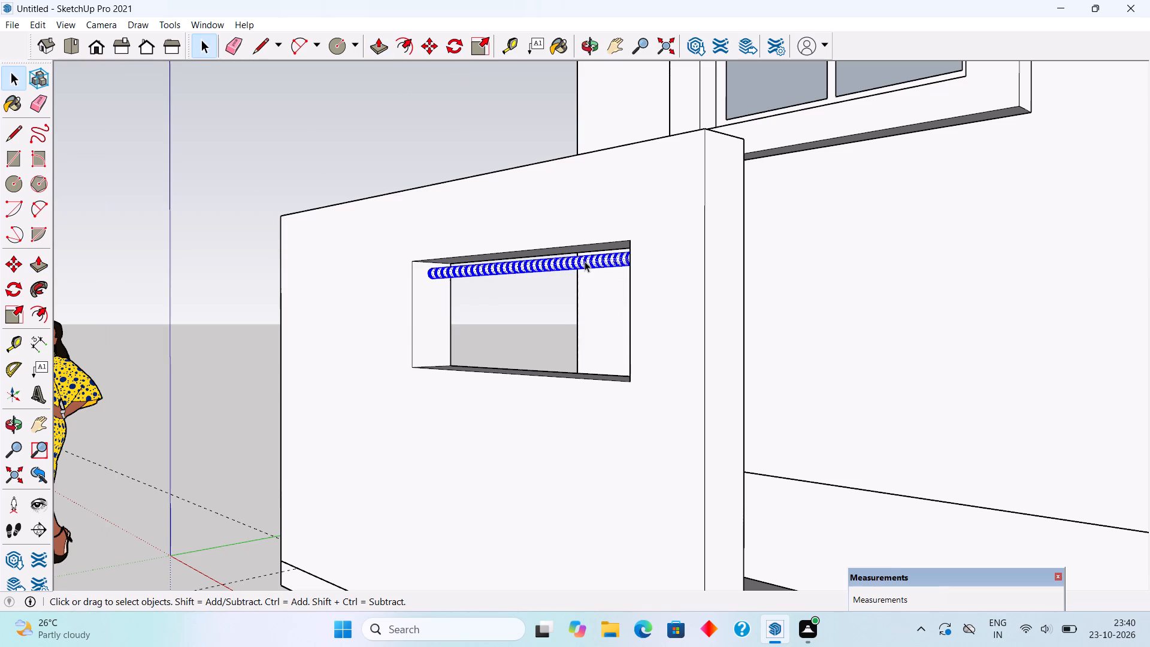
pyautogui.rightClick(585, 261)
pyautogui.click(626, 381)
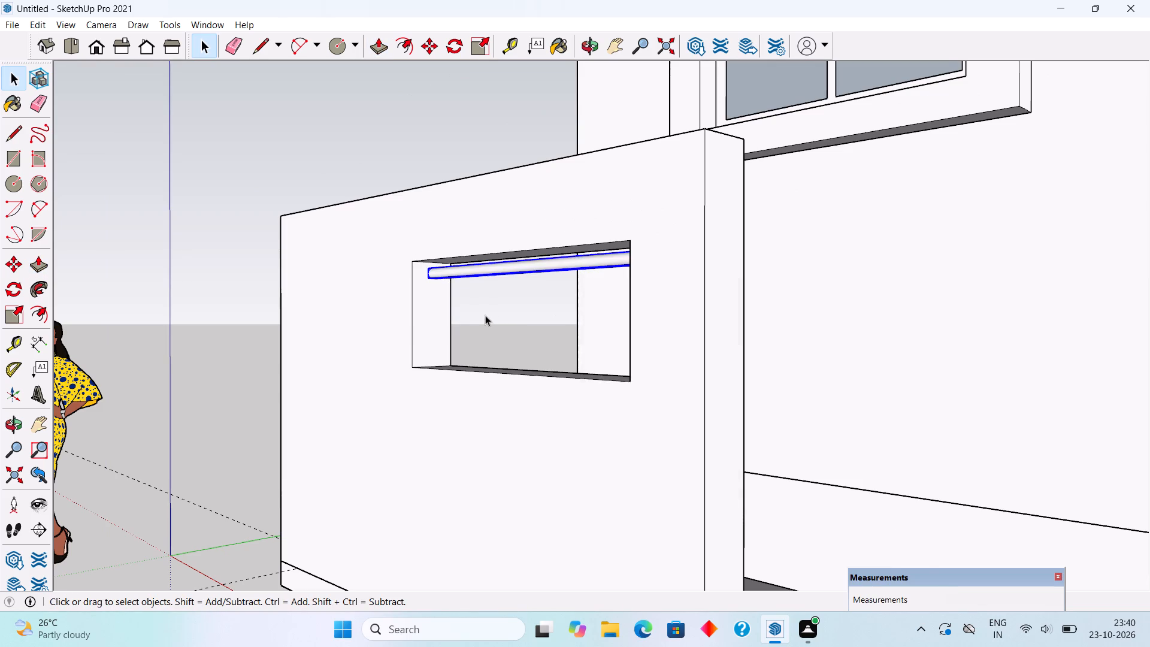
# Copy the rod 1'4" straight down to the opening's bottom and divide the distance by 3 for evenly spaced rods.
pyautogui.scroll(3, 474, 315)
pyautogui.press('m')
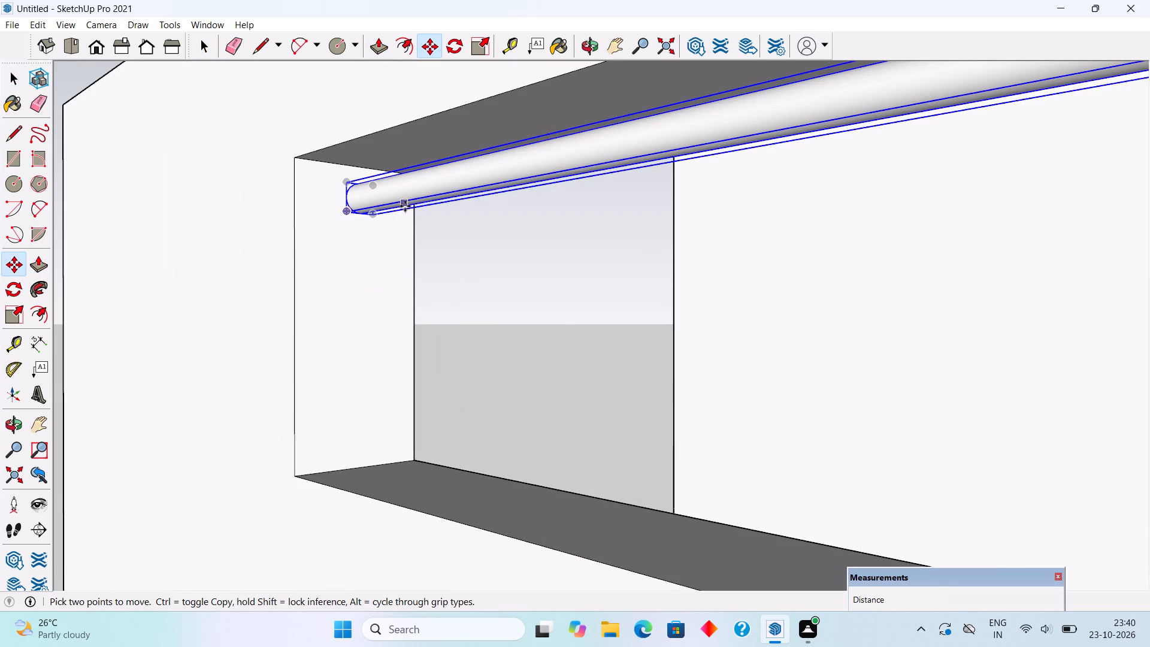
pyautogui.click(405, 206)
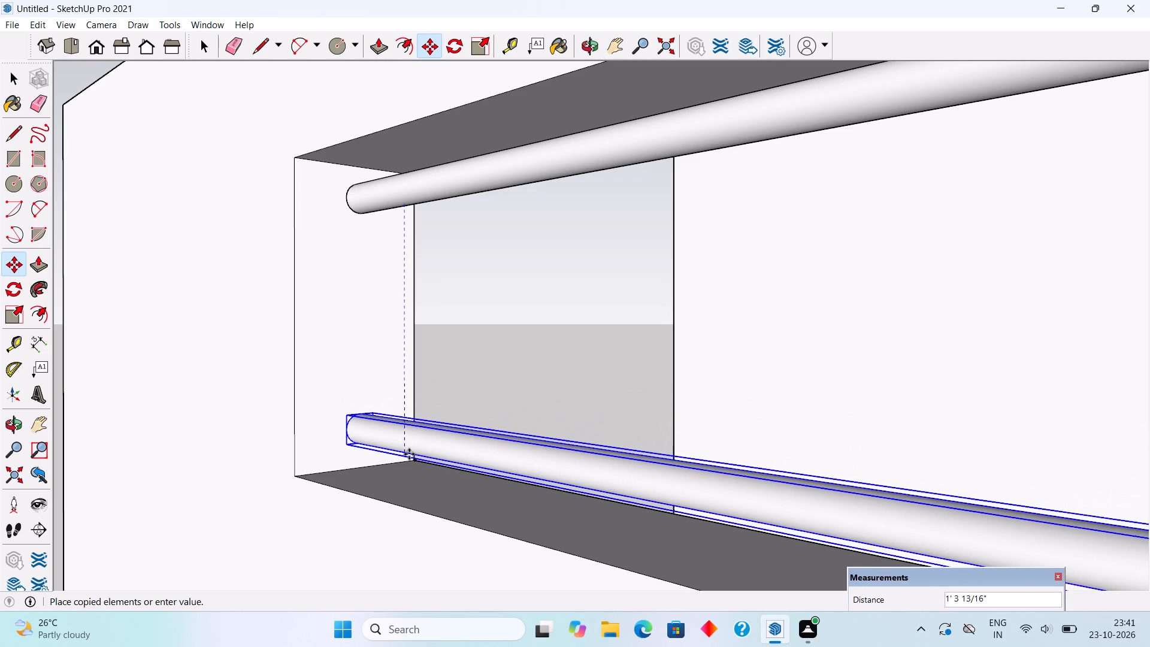
pyautogui.click(410, 455)
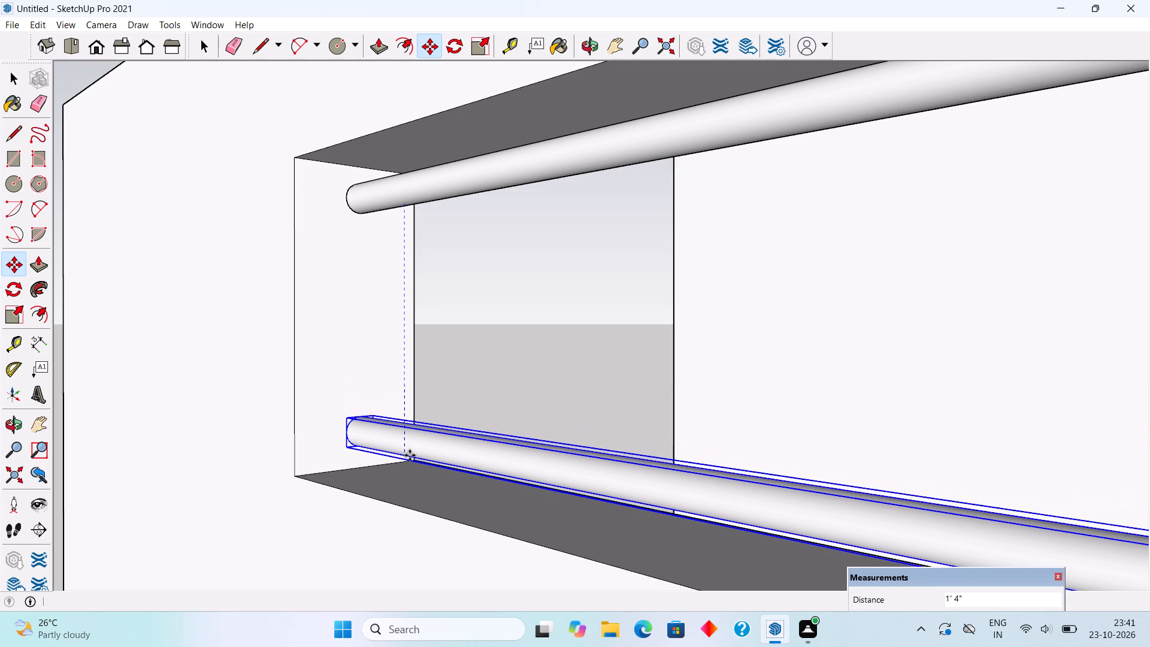
pyautogui.press('x')
pyautogui.press('BackSpace')
pyautogui.press('/')
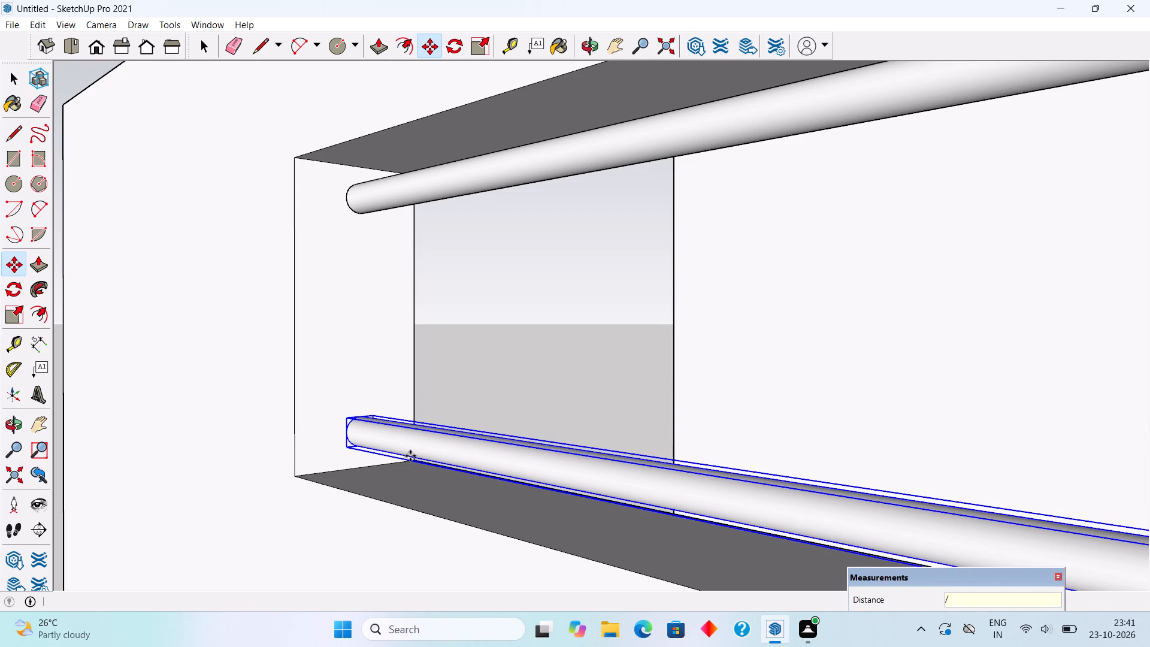
pyautogui.press('3')
pyautogui.press('Return')
pyautogui.press('space')
# Draw a circle of about 5/8" radius on the opening's bottom face, in front of the horizontal rods near mid-span.
pyautogui.scroll(-9, 456, 401)
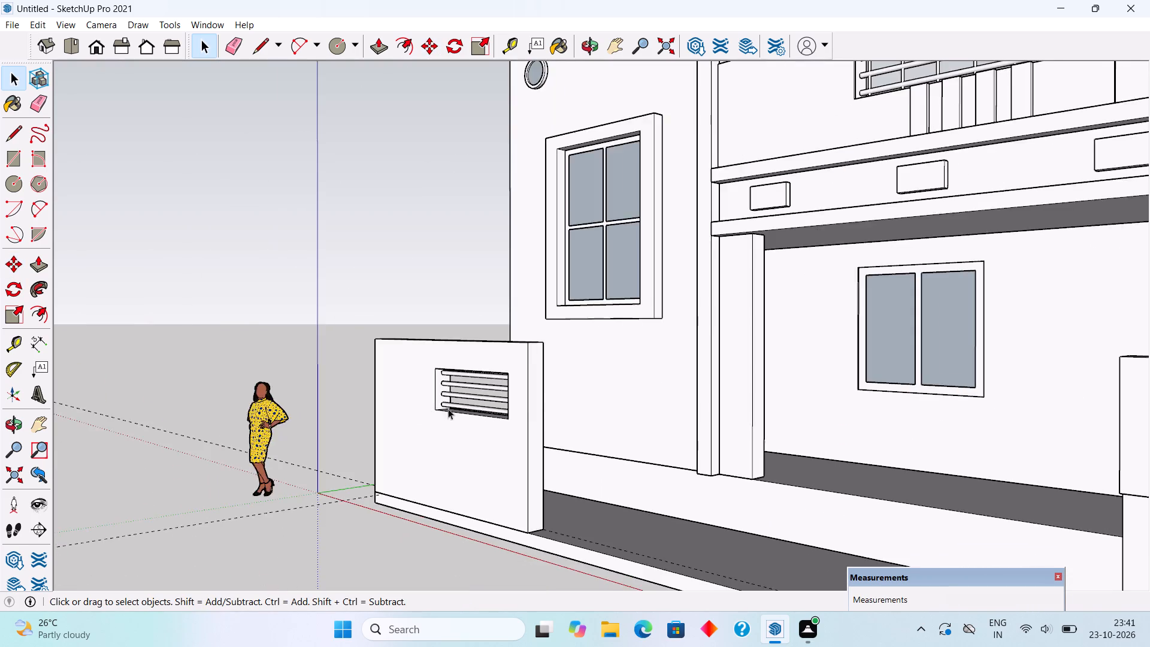
pyautogui.moveTo(444, 416); pyautogui.dragTo(670, 413, button='middle')
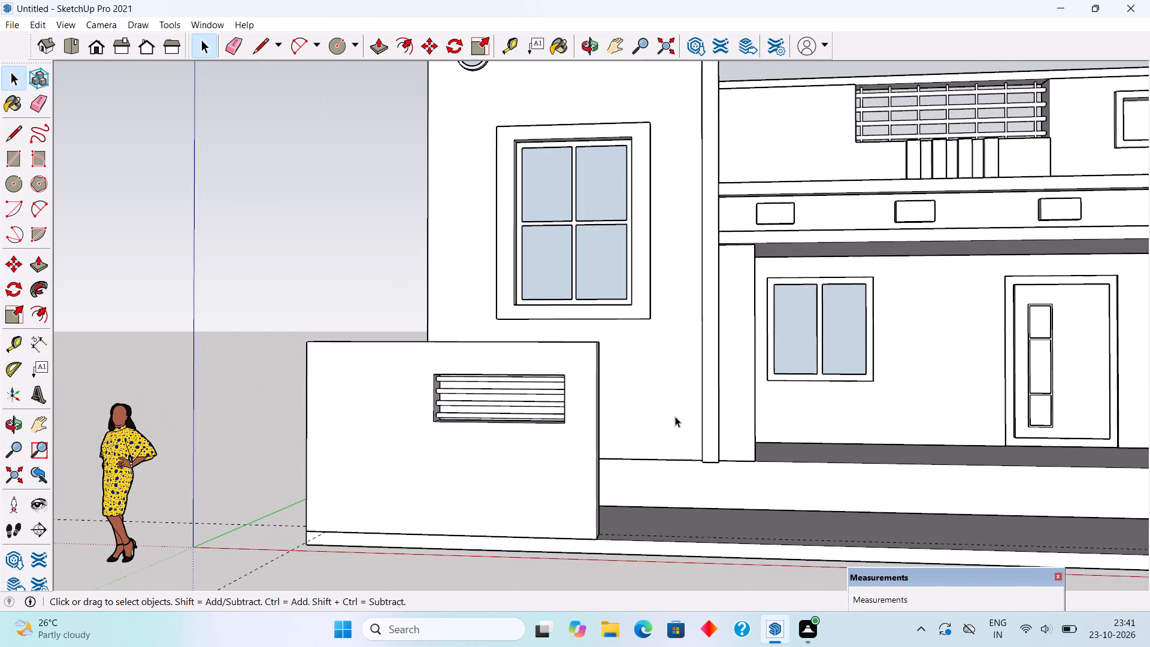
pyautogui.moveTo(616, 385); pyautogui.dragTo(556, 569, button='middle')
pyautogui.scroll(5, 476, 497)
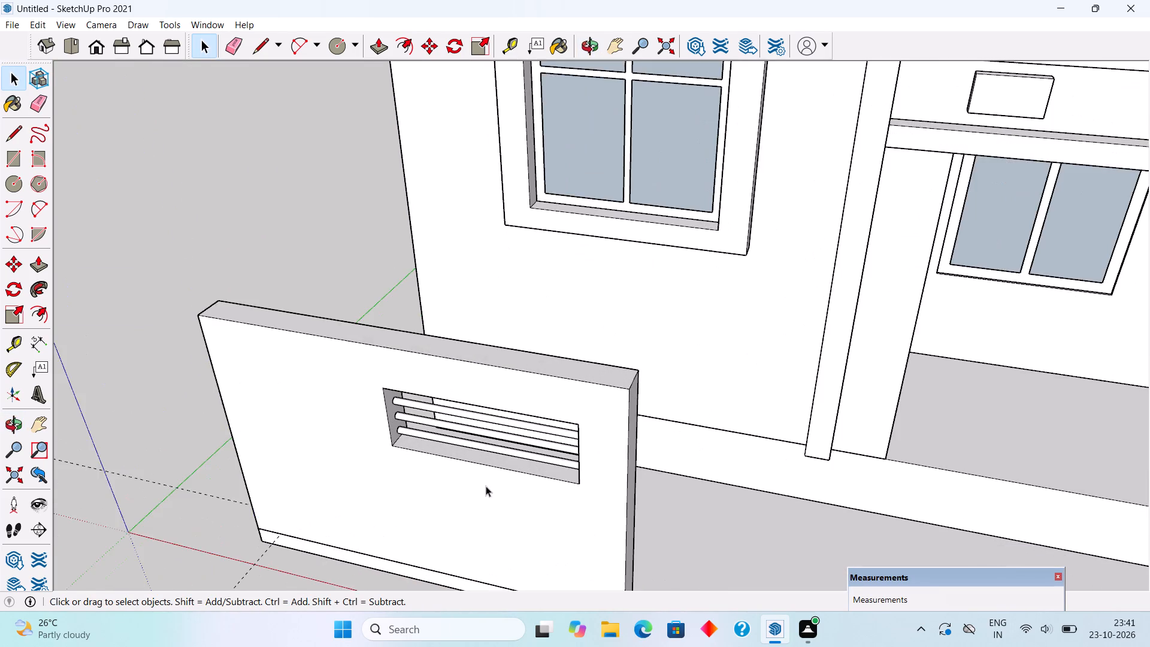
pyautogui.scroll(16, 506, 454)
pyautogui.scroll(2, 411, 445)
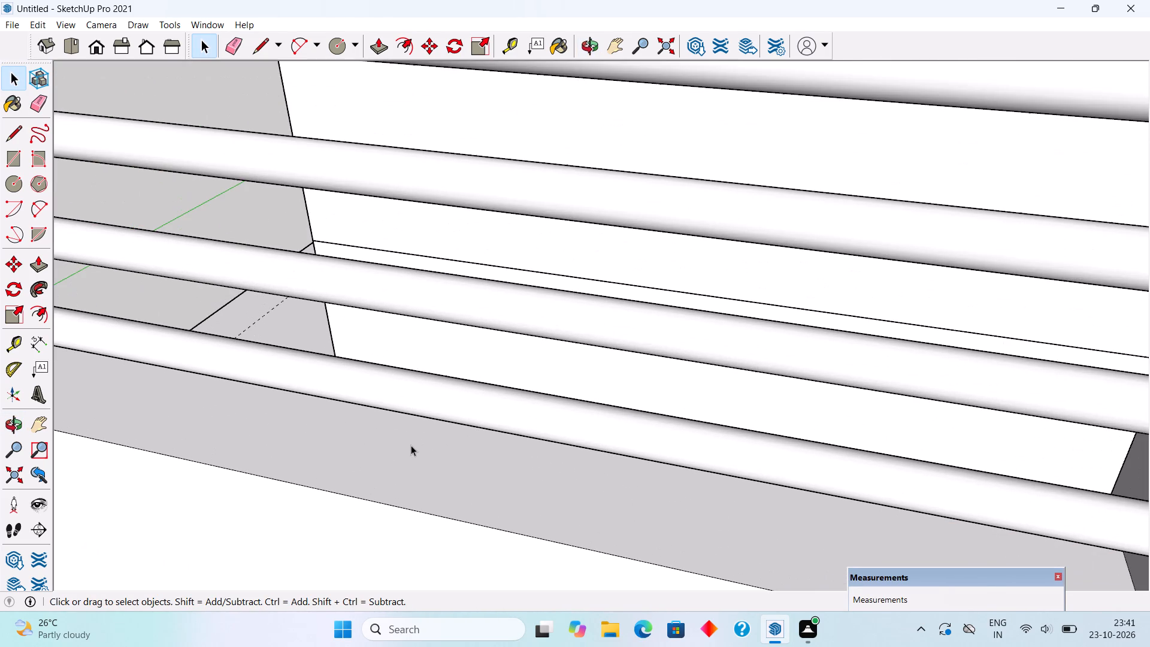
pyautogui.press('c')
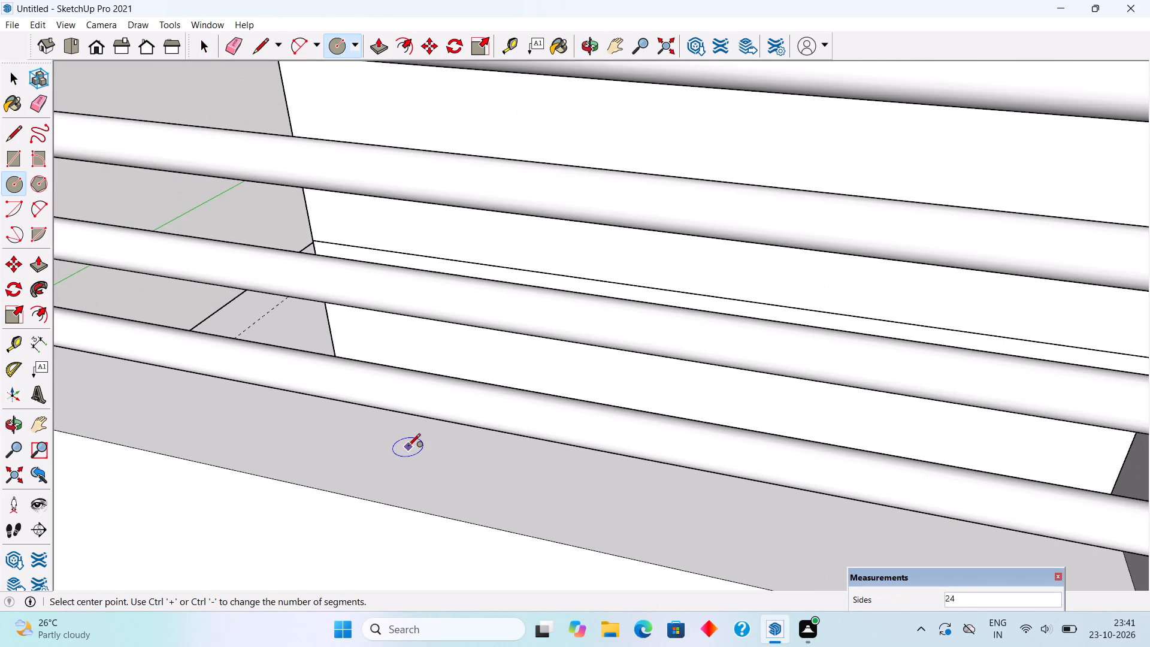
pyautogui.click(408, 447)
pyautogui.click(419, 452)
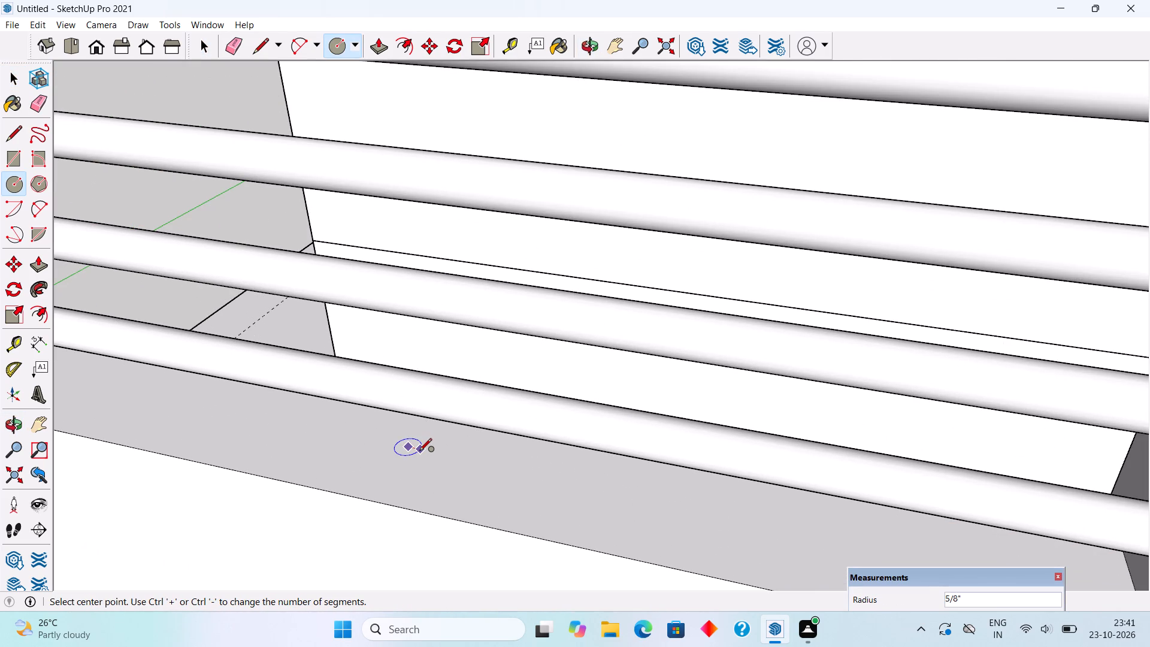
# Push/Pull the circle up about 1'8 11/16" to the opening's top and make the vertical rod a group.
pyautogui.press('p')
pyautogui.click(416, 442)
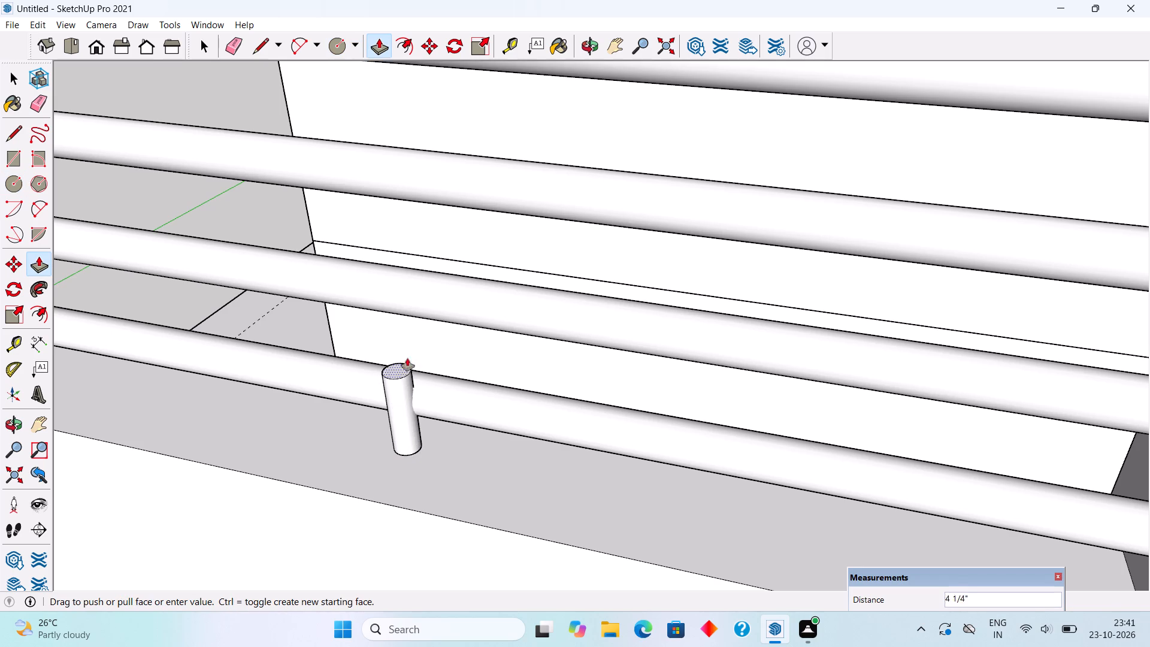
pyautogui.scroll(-6, 411, 344)
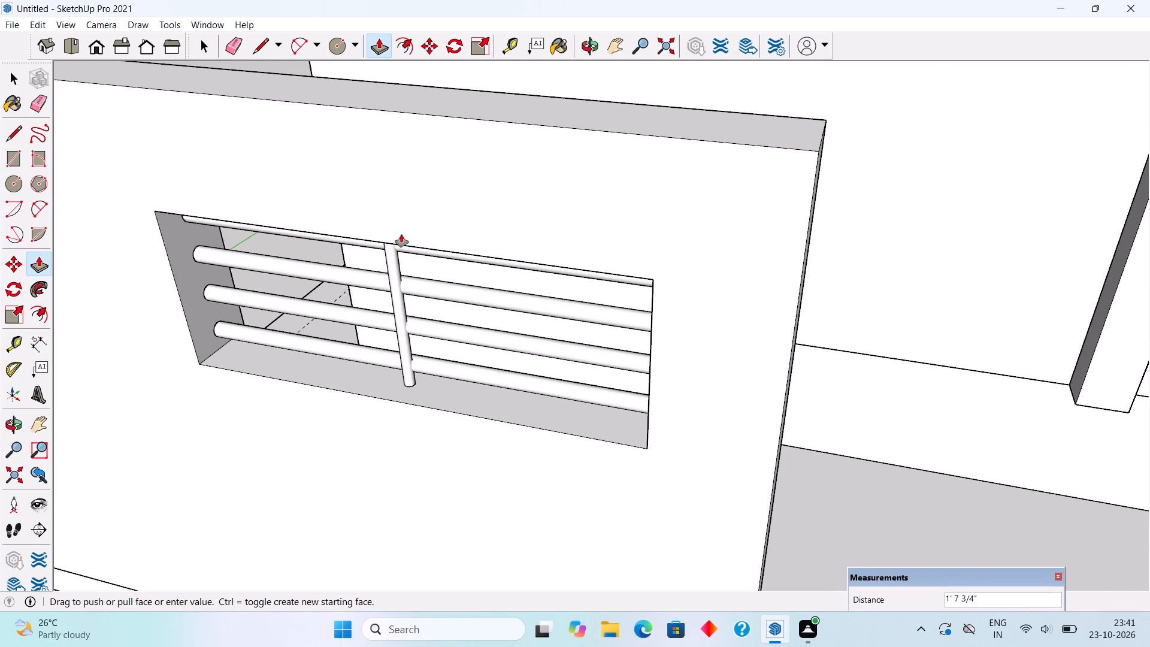
pyautogui.click(404, 240)
pyautogui.moveTo(466, 297); pyautogui.dragTo(571, 93, button='middle')
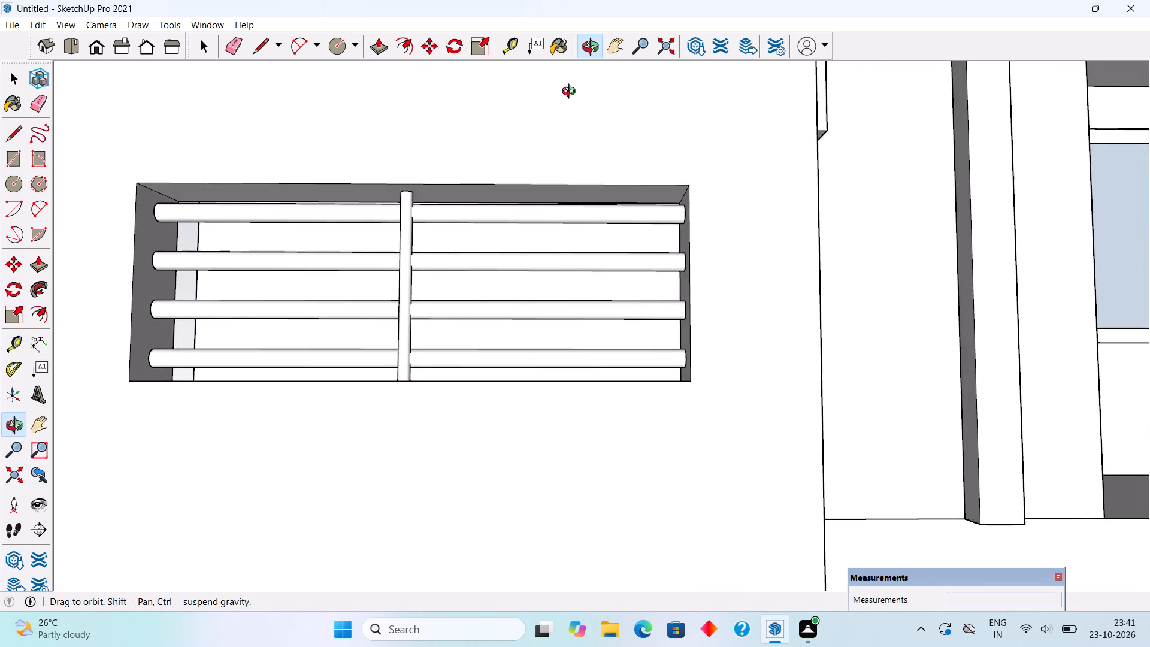
pyautogui.moveTo(571, 93); pyautogui.dragTo(792, 131, button='middle')
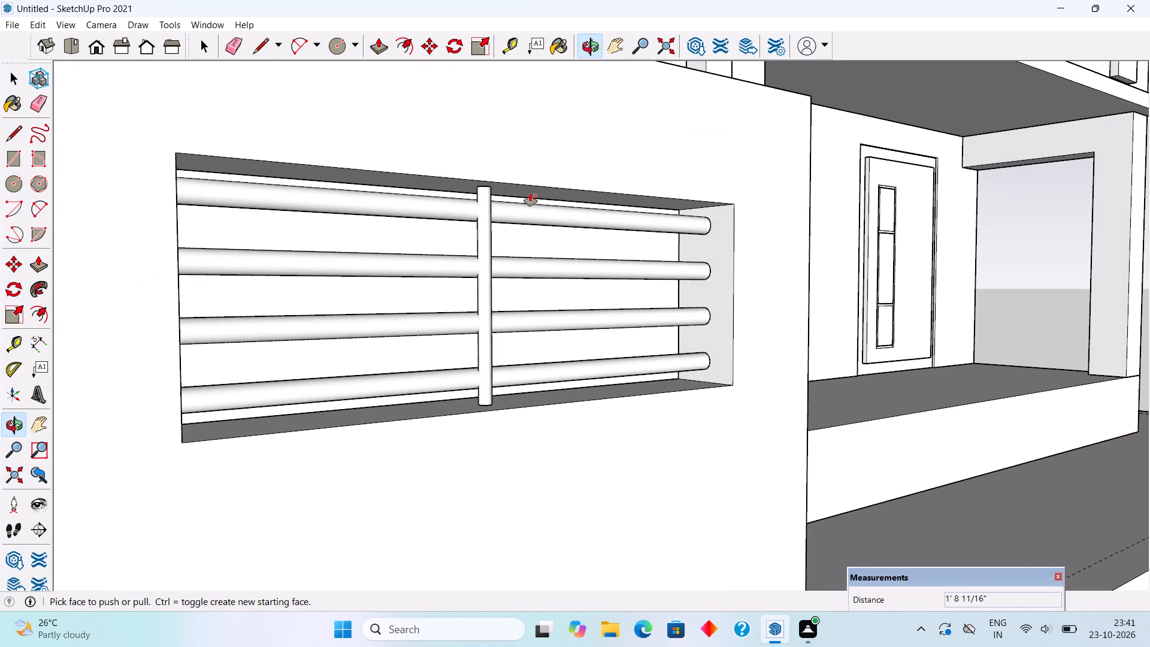
pyautogui.scroll(16, 501, 184)
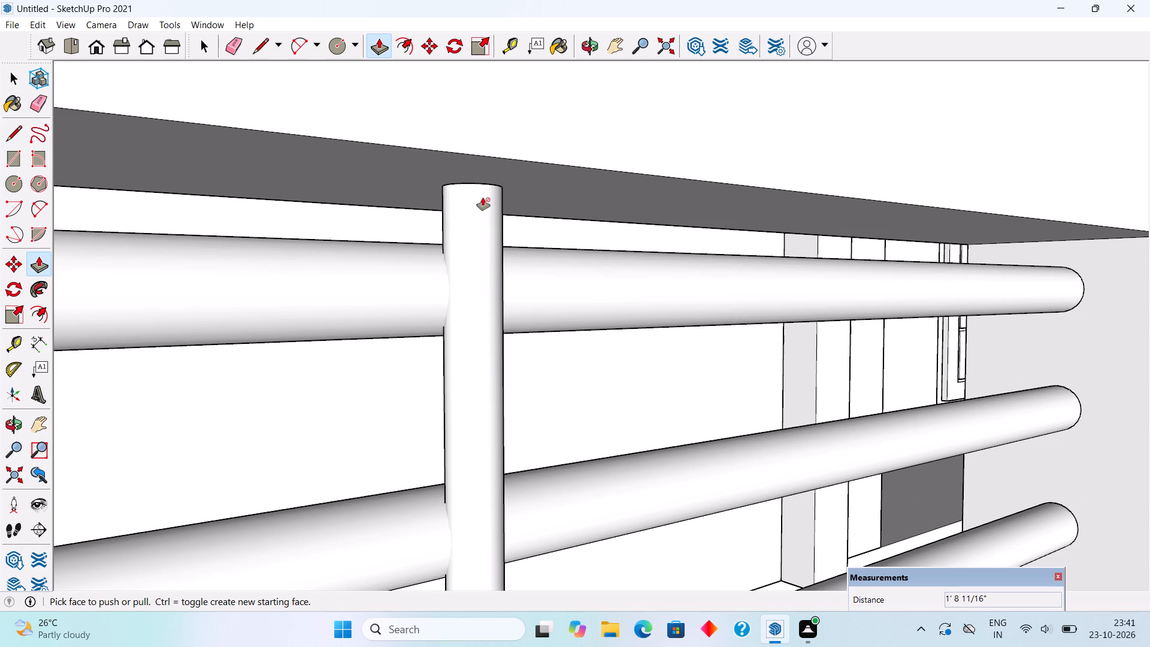
pyautogui.press('space')
pyautogui.tripleClick(491, 215)
pyautogui.rightClick(491, 215)
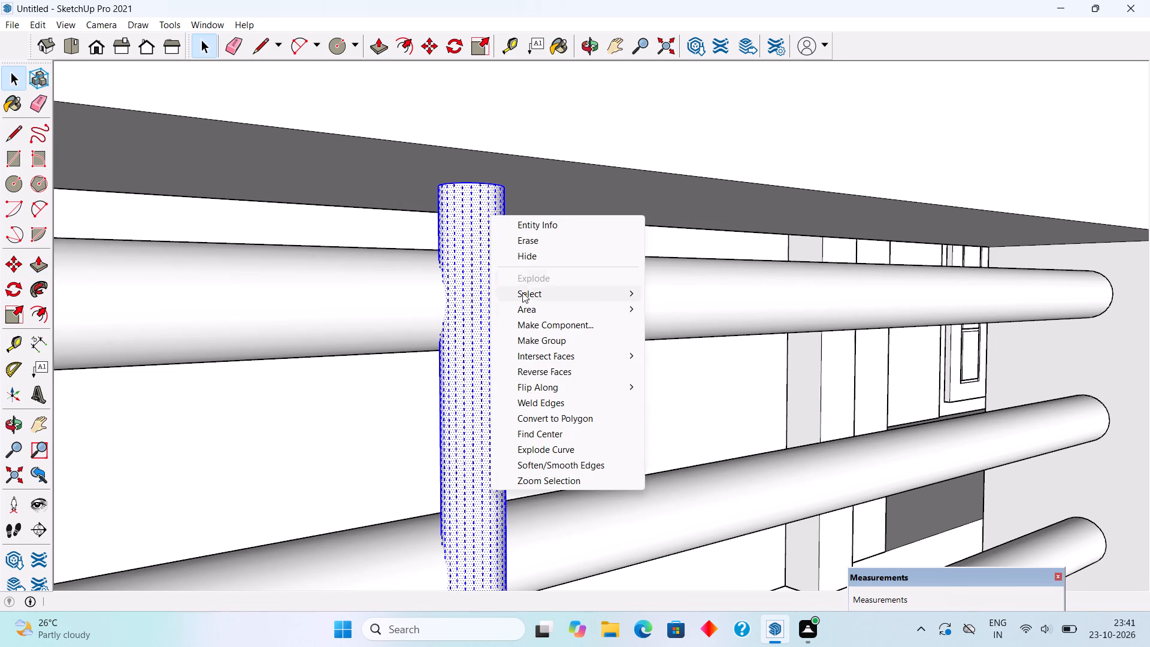
pyautogui.click(531, 338)
pyautogui.scroll(-14, 509, 300)
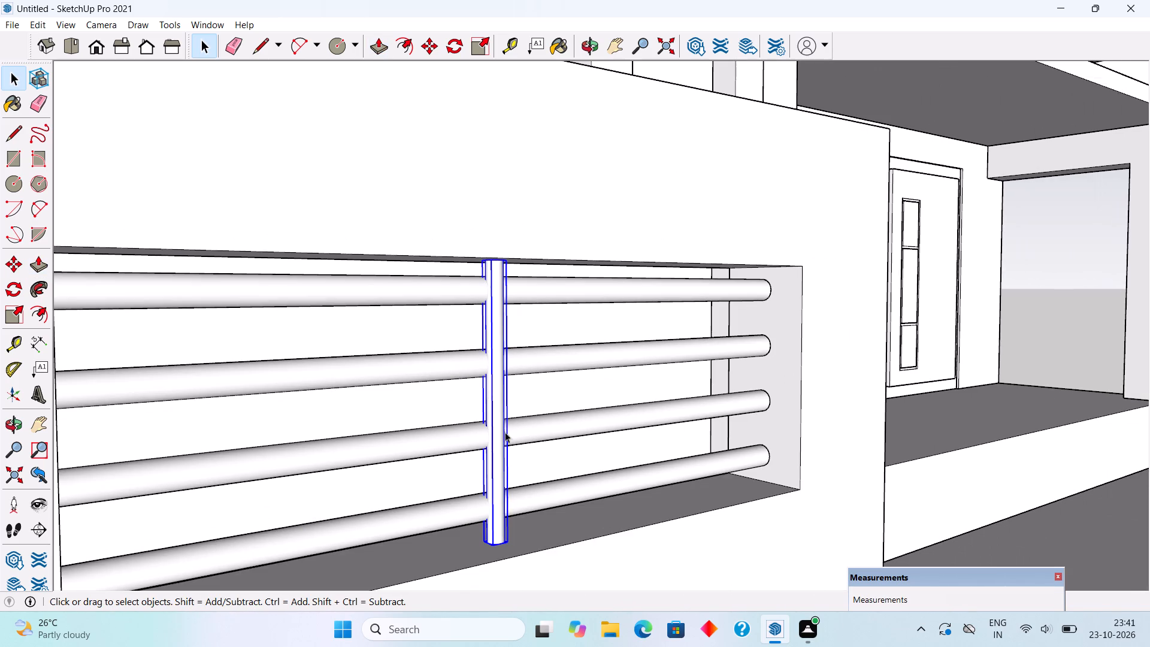
# Move the vertical rod about 1 3/16" back into the horizontal rods and clear the selection.
pyautogui.scroll(7, 489, 546)
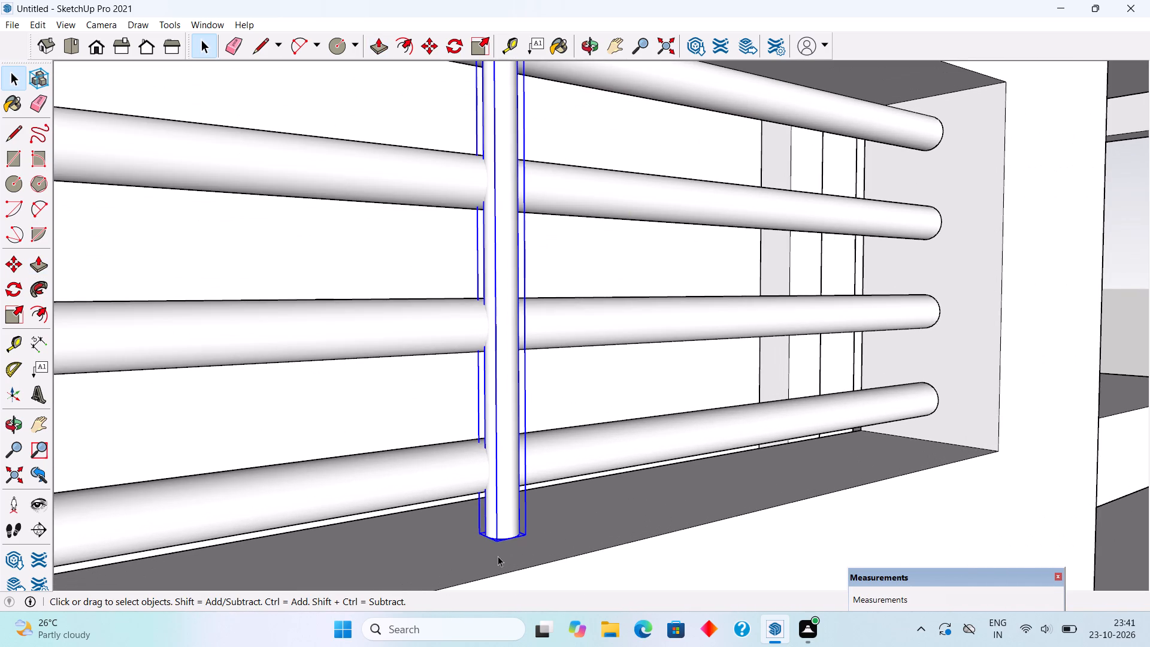
pyautogui.press('m')
pyautogui.click(519, 534)
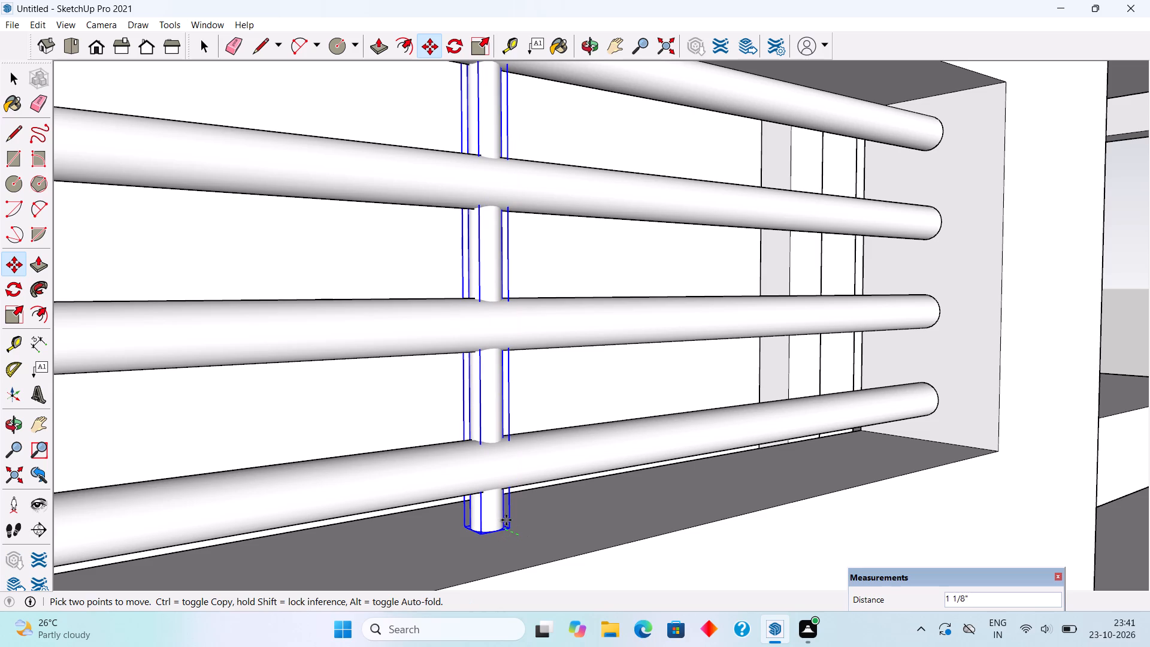
pyautogui.click(506, 520)
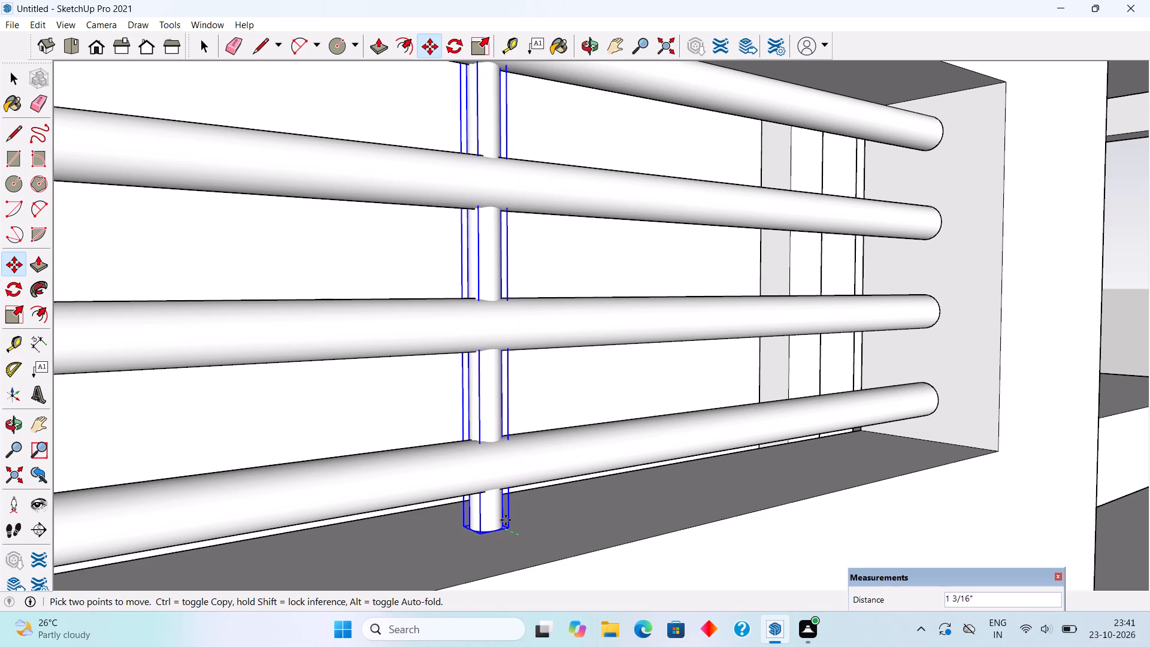
pyautogui.press('space')
pyautogui.scroll(-5, 506, 520)
pyautogui.scroll(-18, 500, 458)
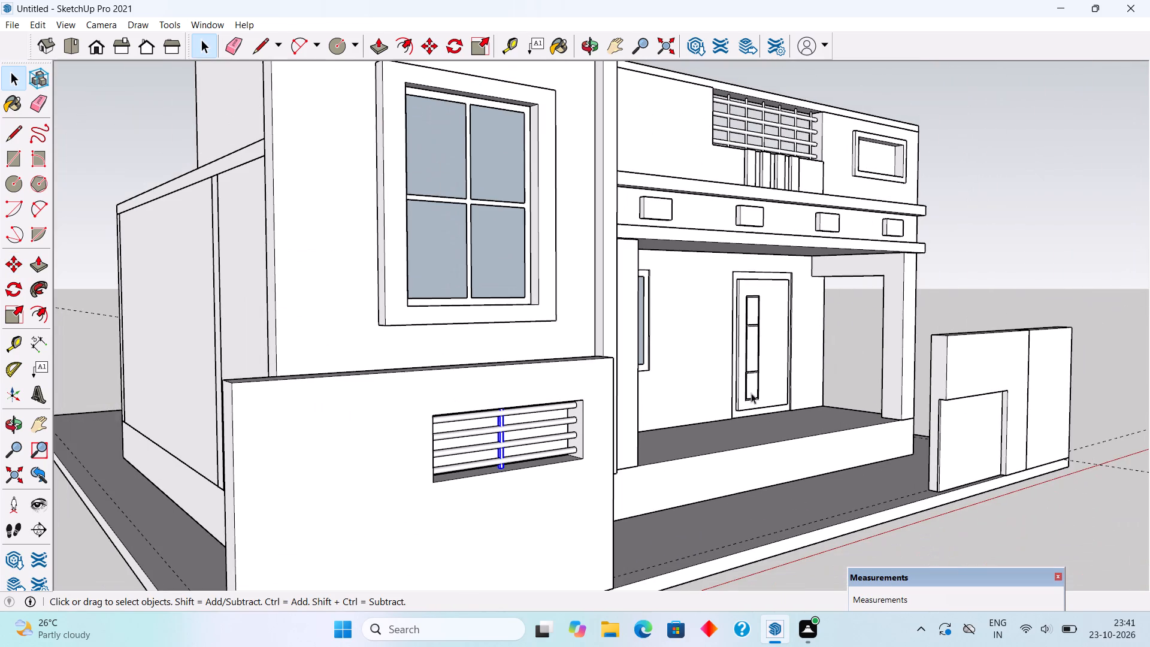
pyautogui.click(982, 252)
# Draw a rectangle about 7'3 1/4" by 9" on the ground in the gate gap, starting at the rodded wall's inner end.
pyautogui.moveTo(781, 370); pyautogui.dragTo(614, 371, button='middle')
pyautogui.scroll(-3, 615, 371)
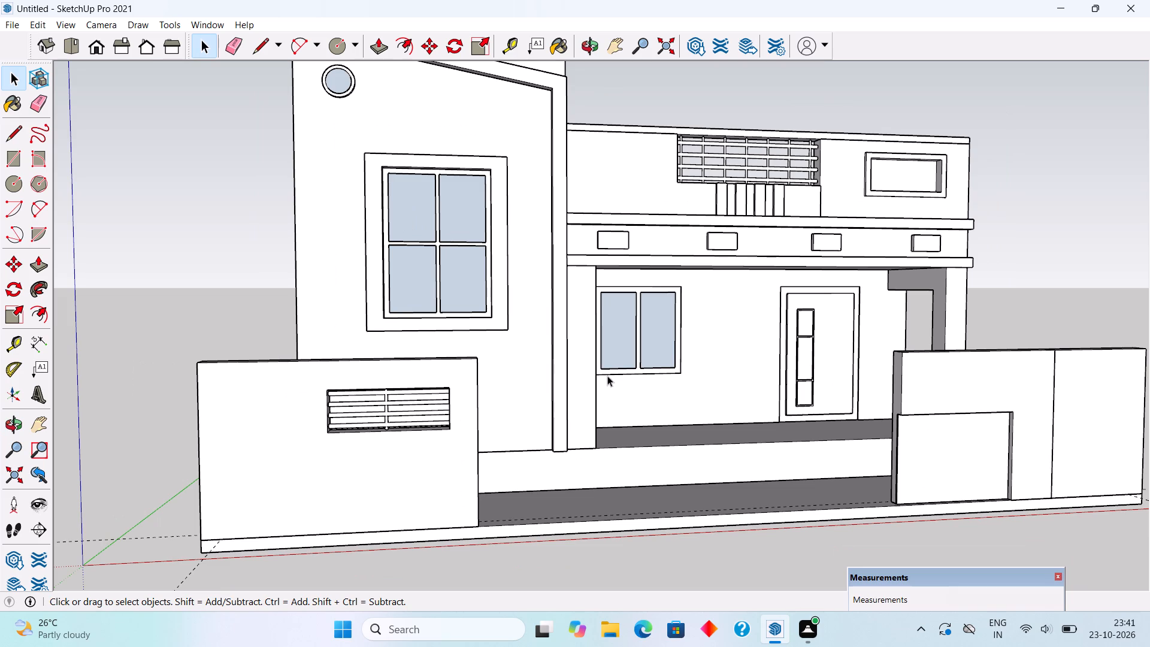
pyautogui.moveTo(607, 376); pyautogui.dragTo(486, 409, button='middle')
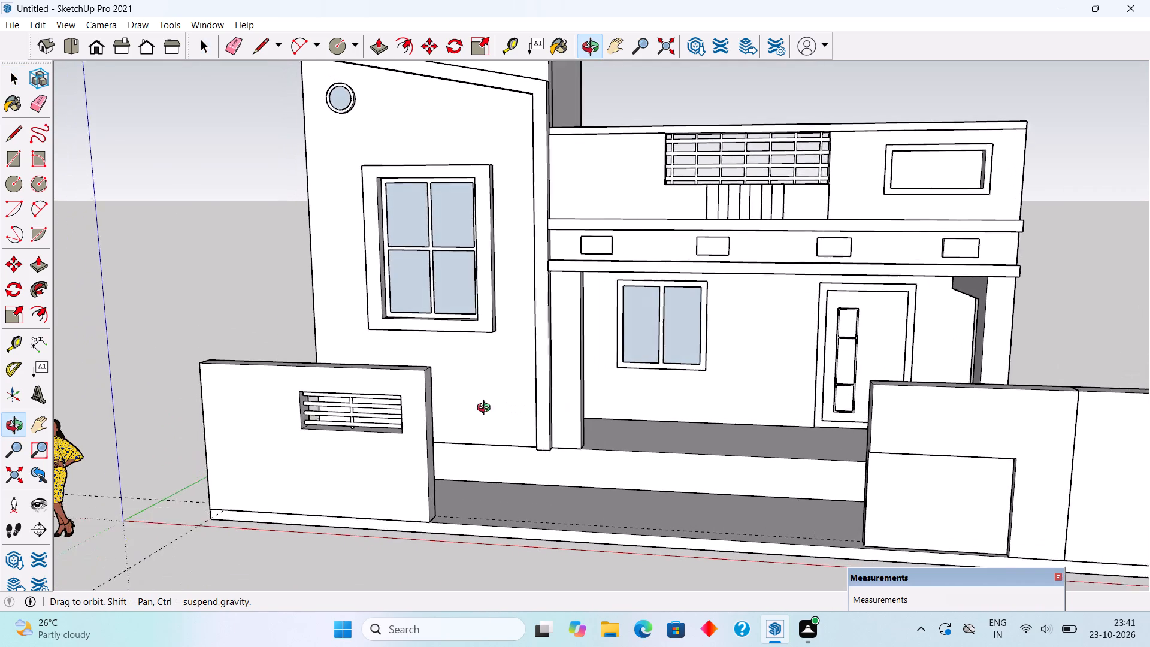
pyautogui.moveTo(486, 409); pyautogui.dragTo(551, 465, button='middle')
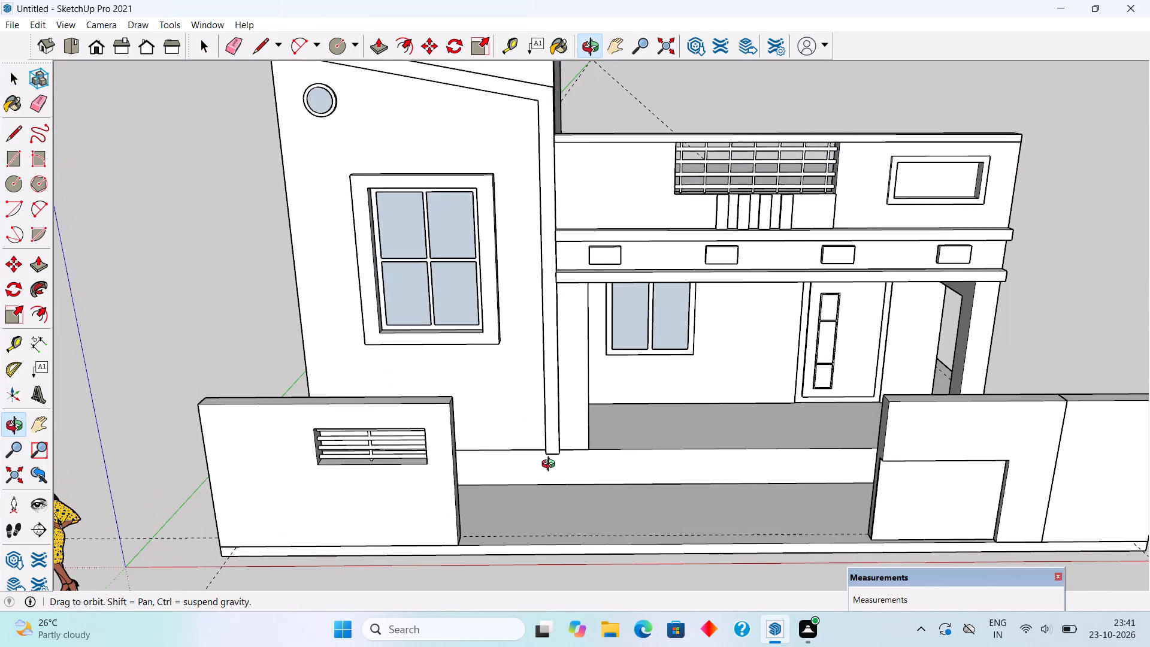
pyautogui.moveTo(551, 465); pyautogui.dragTo(561, 500, button='middle')
pyautogui.scroll(-3, 561, 500)
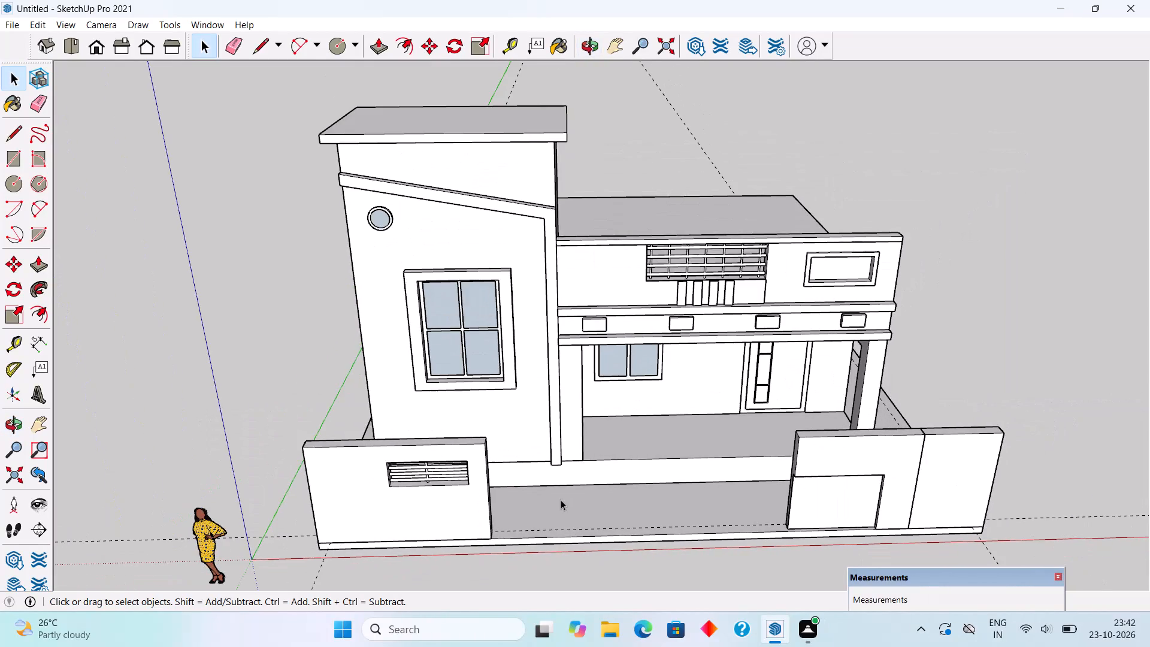
pyautogui.scroll(9, 585, 540)
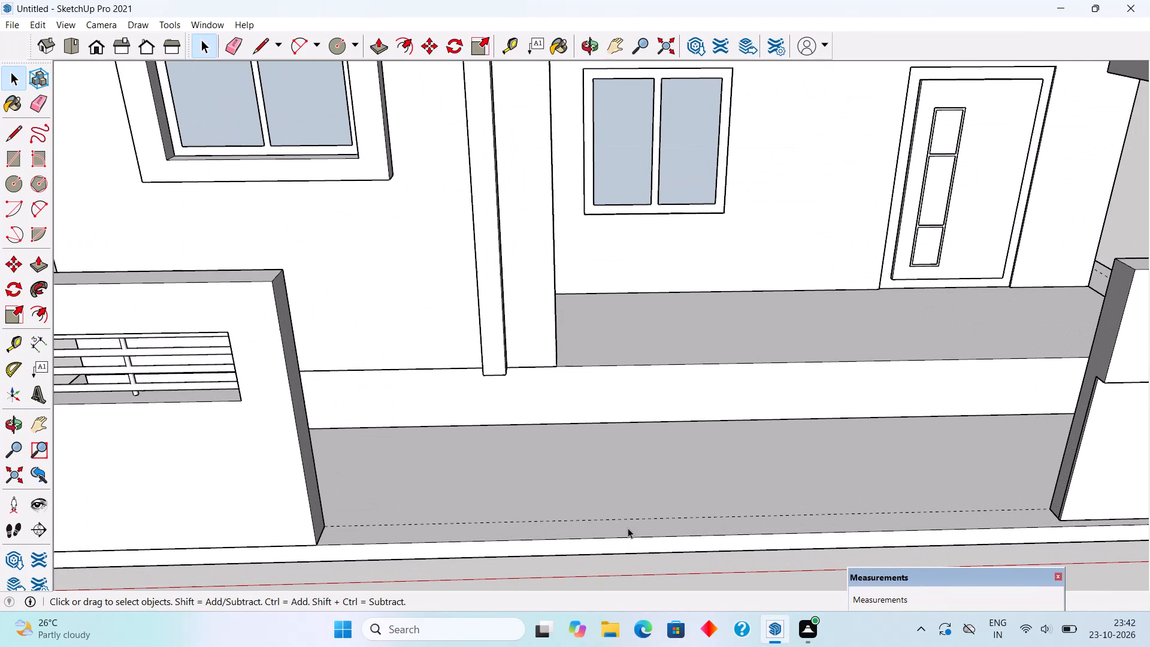
pyautogui.press('r')
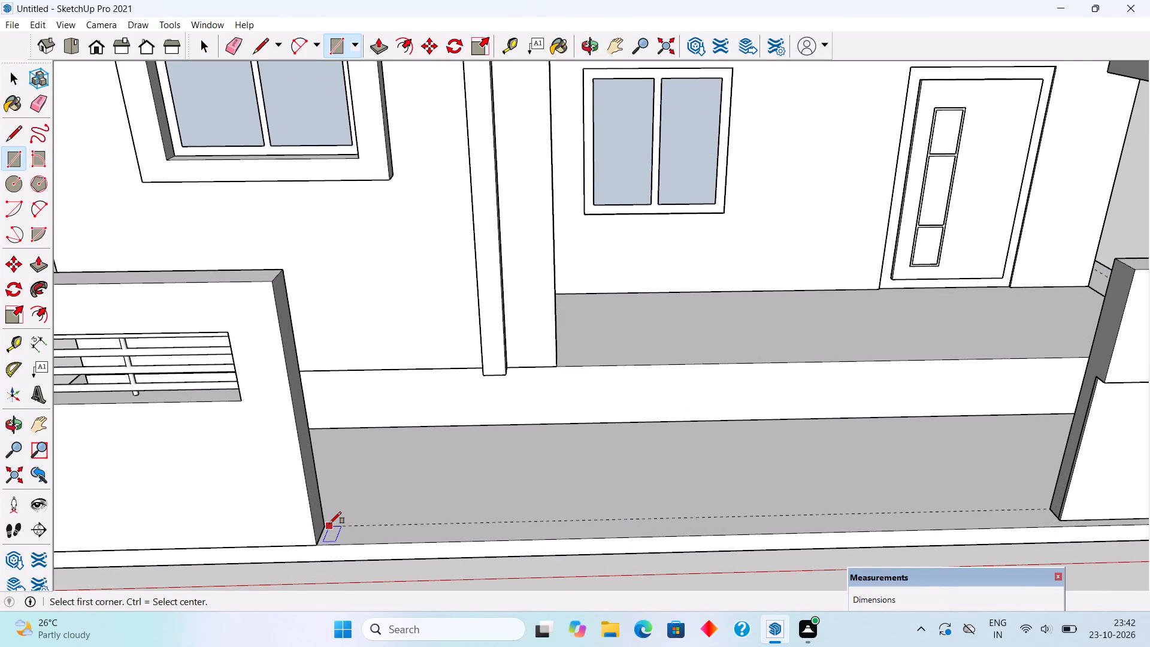
pyautogui.click(328, 525)
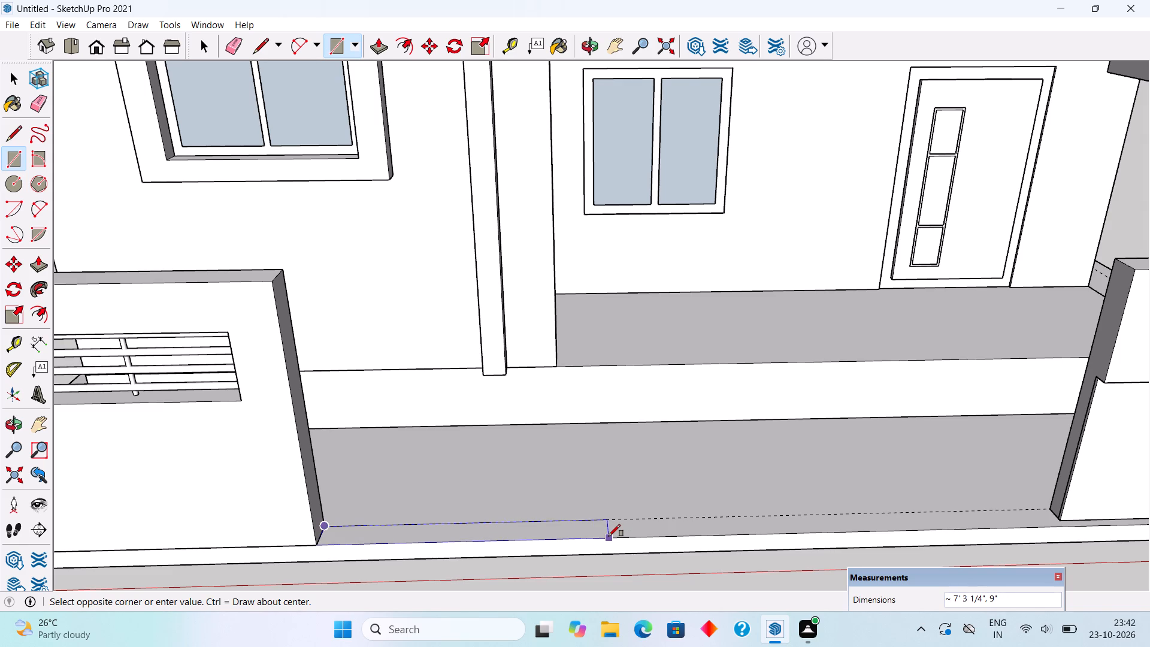
pyautogui.click(609, 536)
# Push/Pull the gate rectangle up about 4'9" and make the solid a group.
pyautogui.press('p')
pyautogui.click(573, 525)
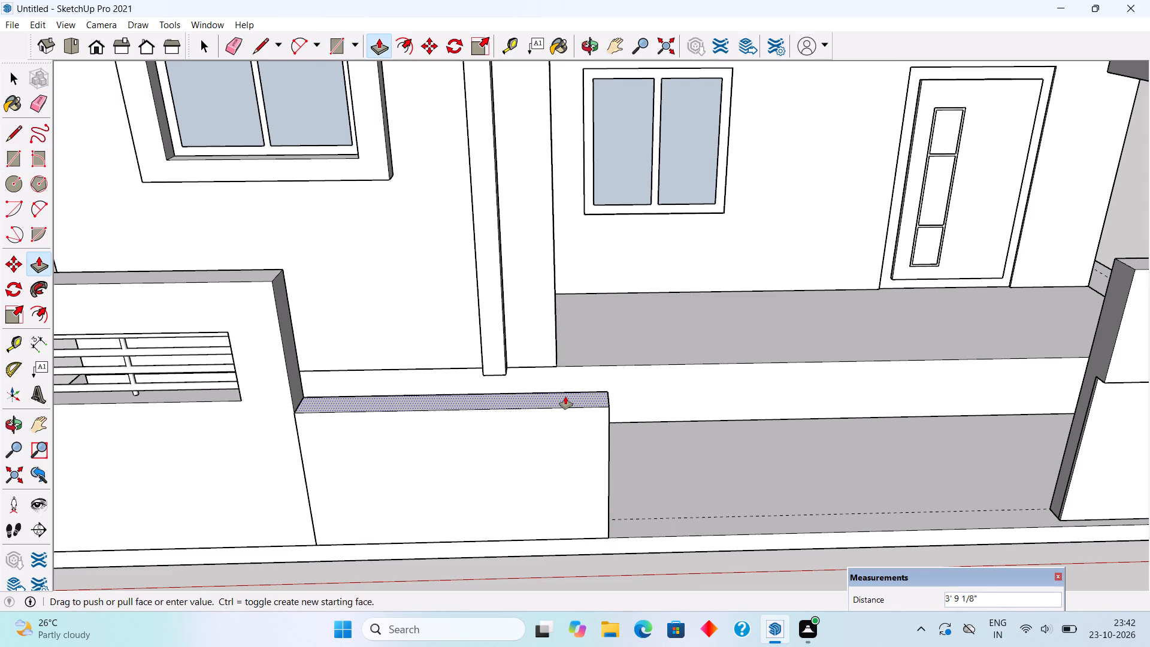
pyautogui.click(229, 371)
pyautogui.press('space')
pyautogui.doubleClick(423, 411)
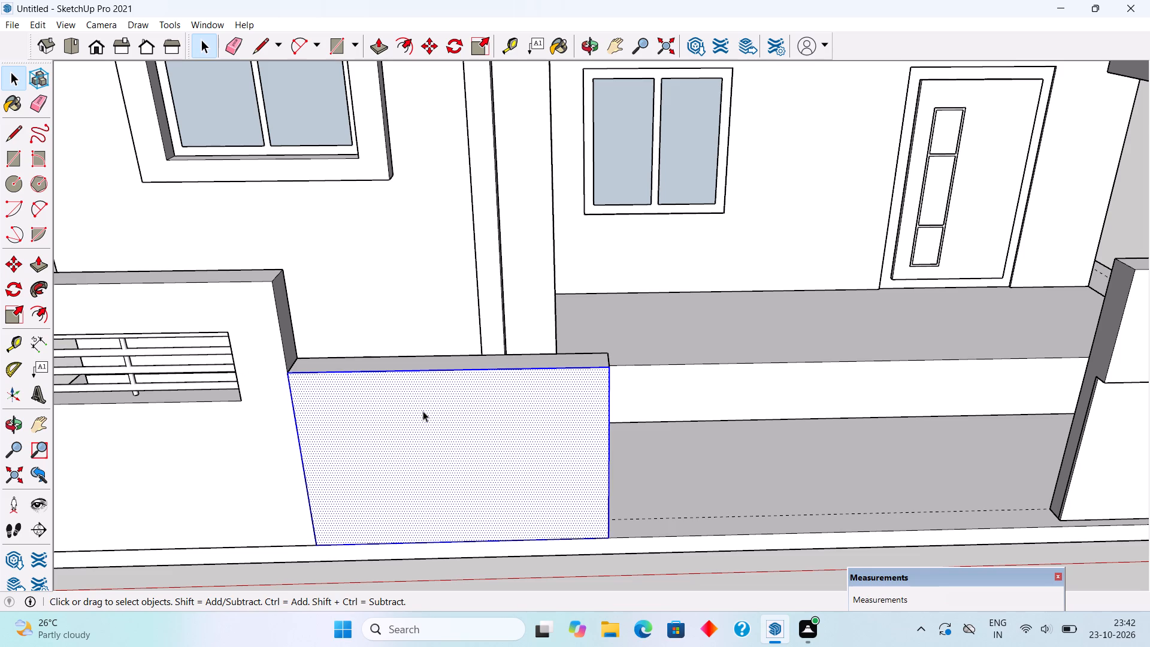
pyautogui.tripleClick(423, 411)
pyautogui.rightClick(423, 411)
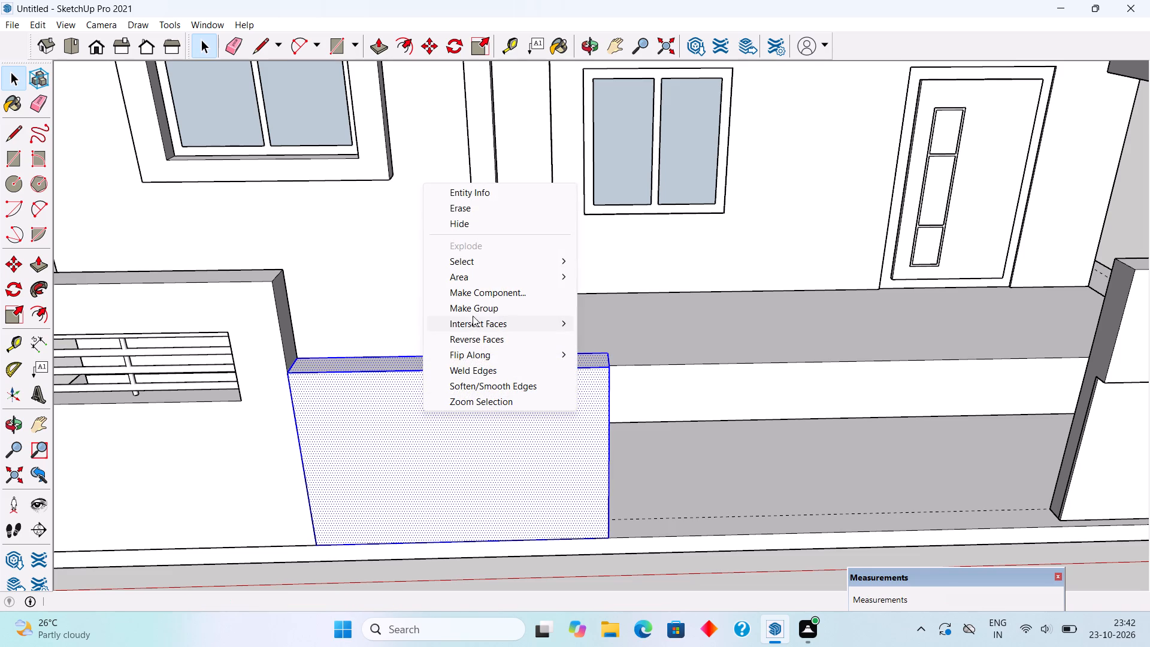
pyautogui.click(473, 311)
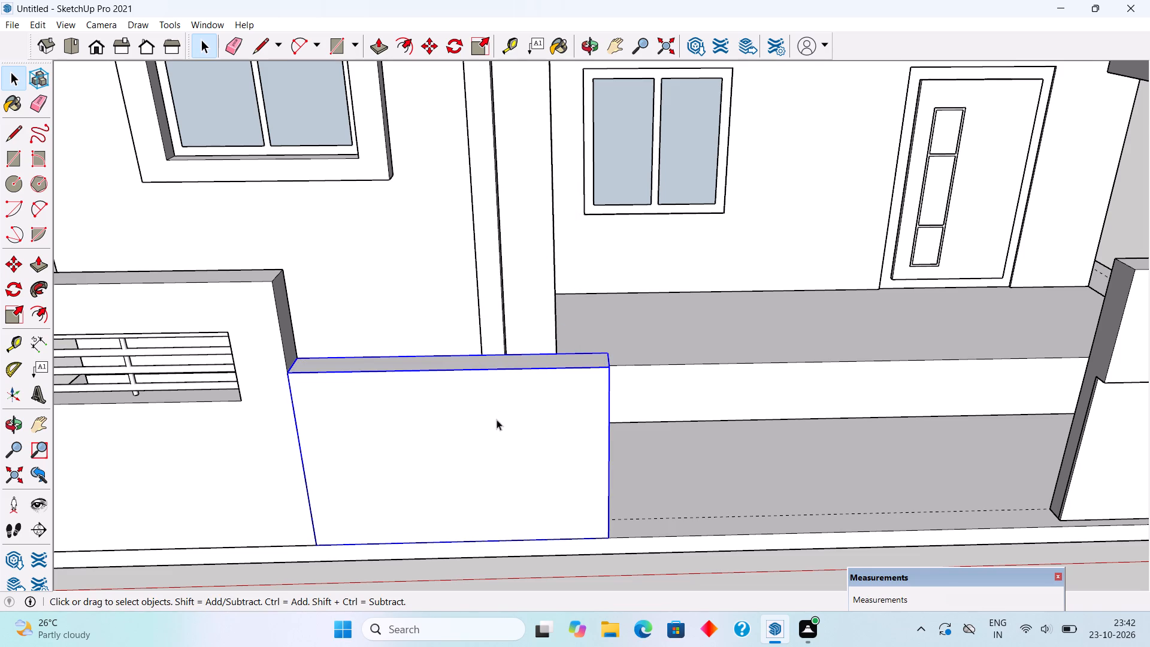
# Open the gate leaf's group and push its front face back 3".
pyautogui.tripleClick(497, 419)
pyautogui.press('p')
pyautogui.click(497, 419)
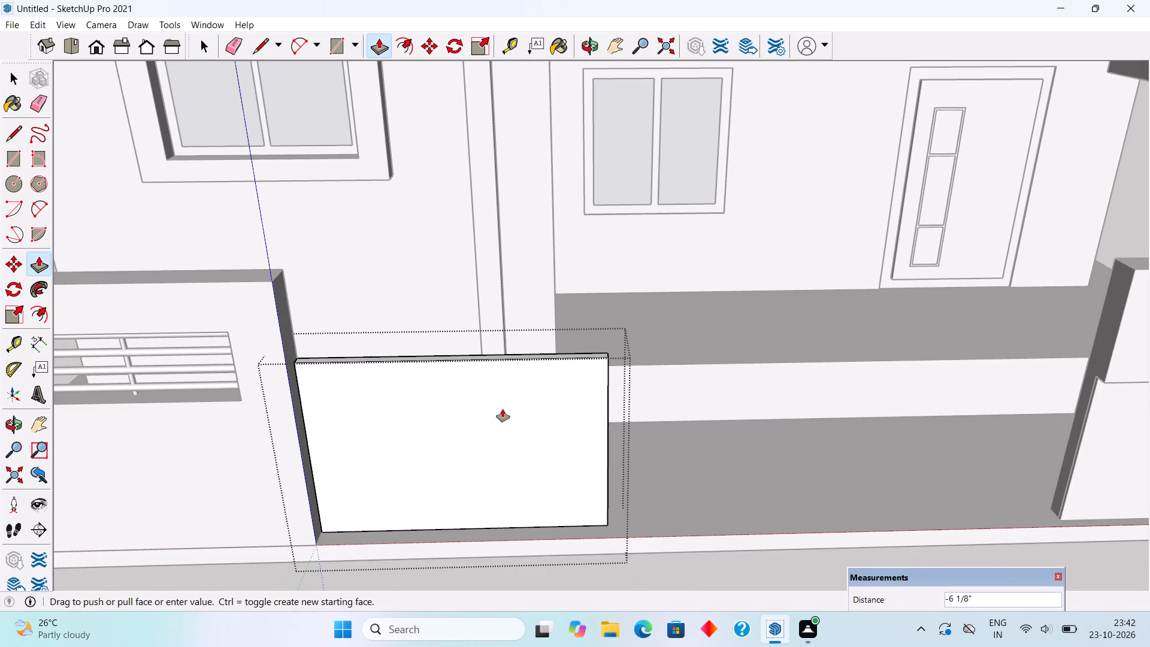
pyautogui.write('3"')
pyautogui.press('Return')
pyautogui.press('space')
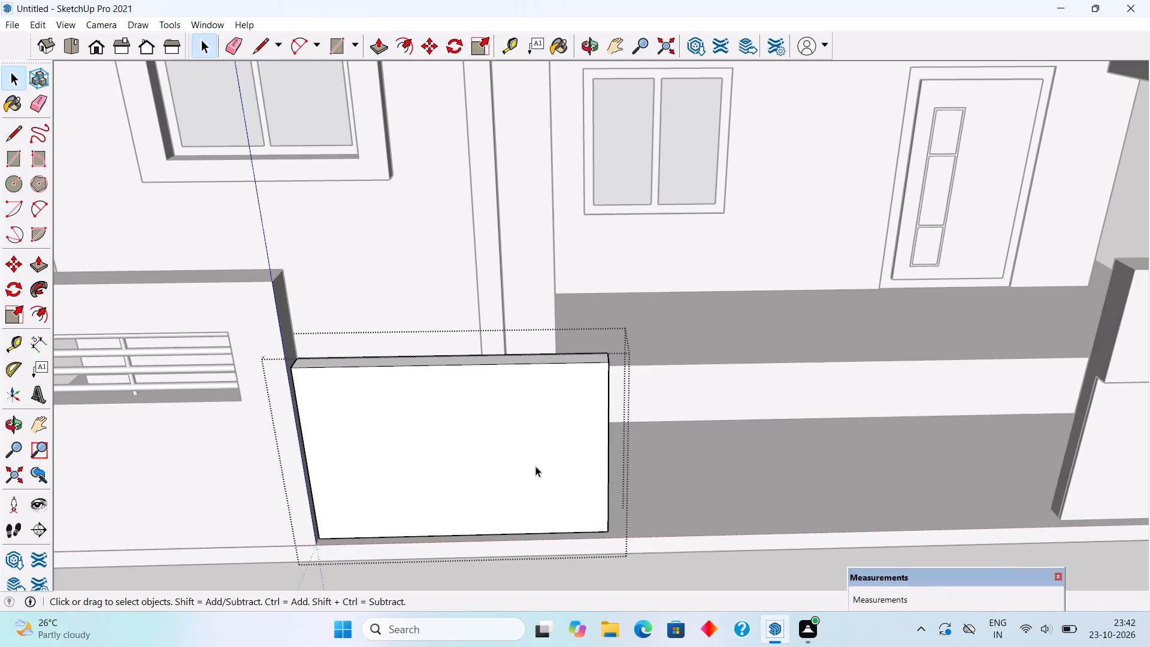
# Close the leaf group, draw a post rectangle about 1'5 5/16" by 4'9 9/16" on its front face, and Push/Pull it out 3".
pyautogui.click(575, 575)
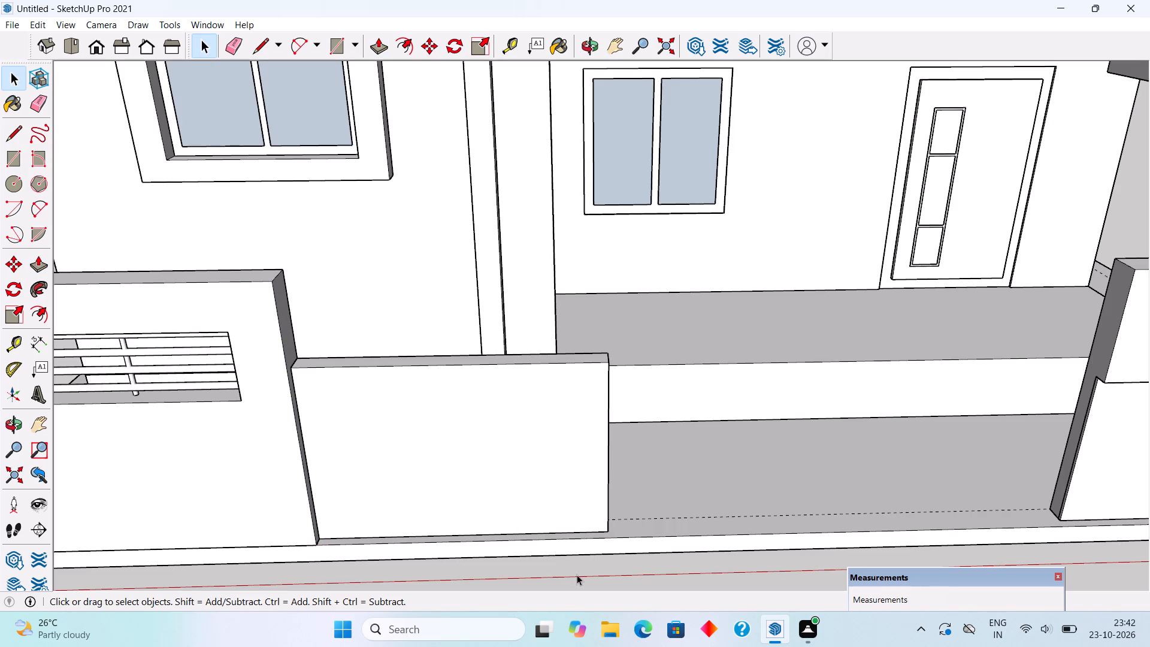
pyautogui.press('r')
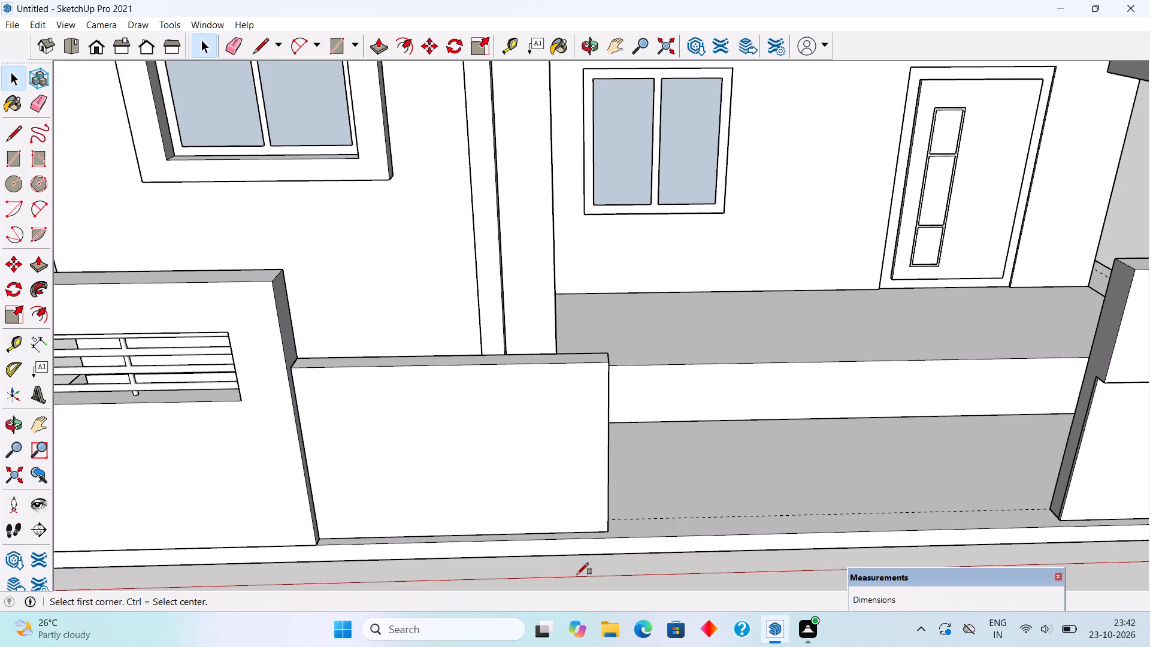
pyautogui.click(451, 365)
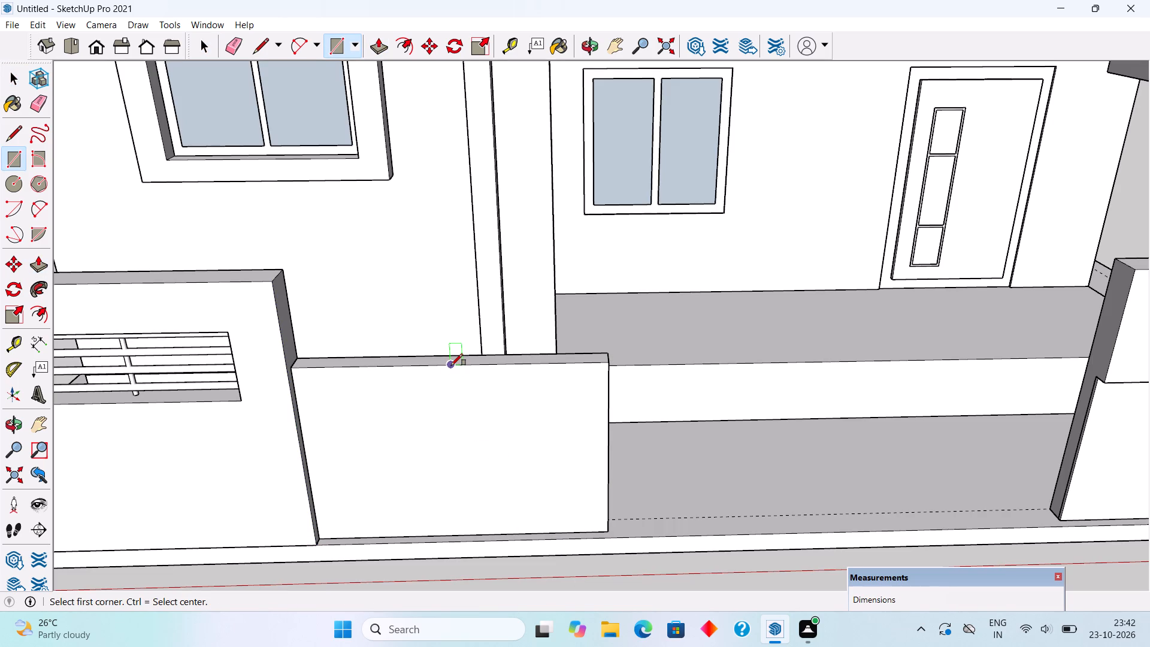
pyautogui.click(522, 536)
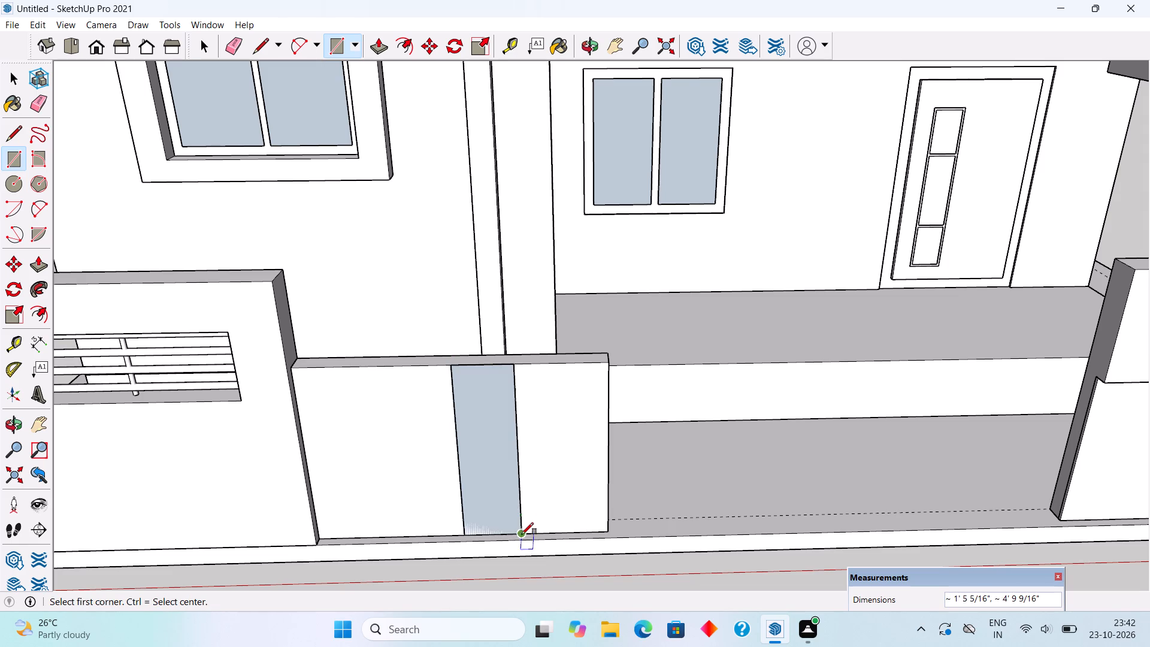
pyautogui.press('p')
pyautogui.click(509, 513)
pyautogui.click(544, 542)
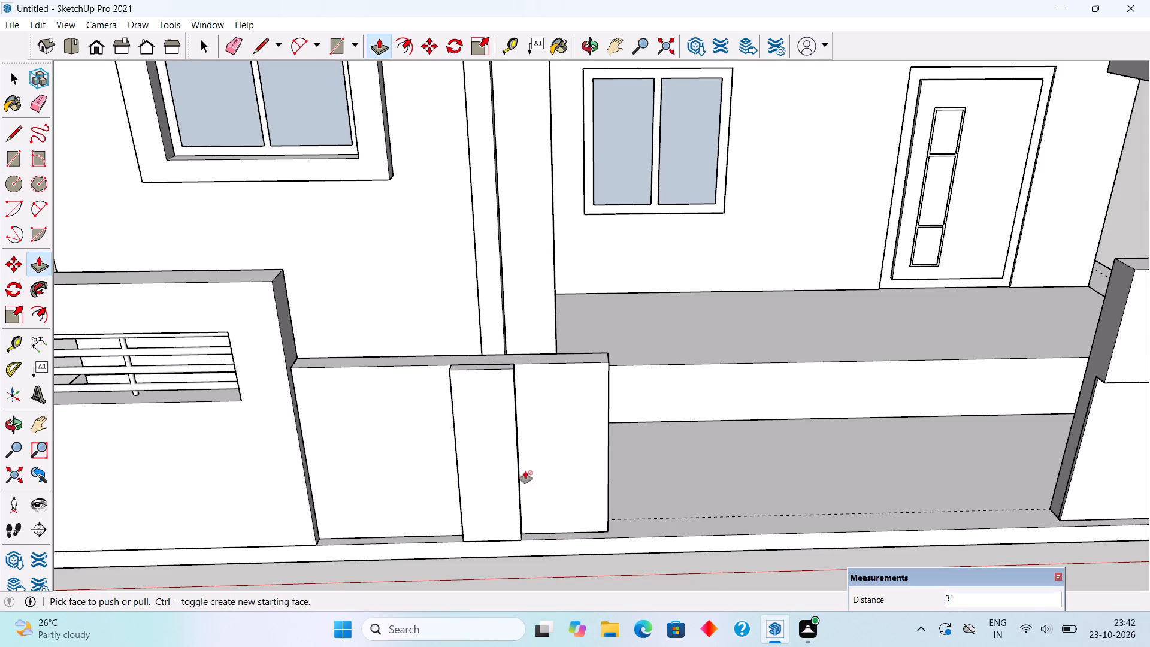
# Push/Pull the post's top face up about 2'2 7/16" to the boundary wall's top level and back down 4".
pyautogui.scroll(8, 486, 359)
pyautogui.click(499, 368)
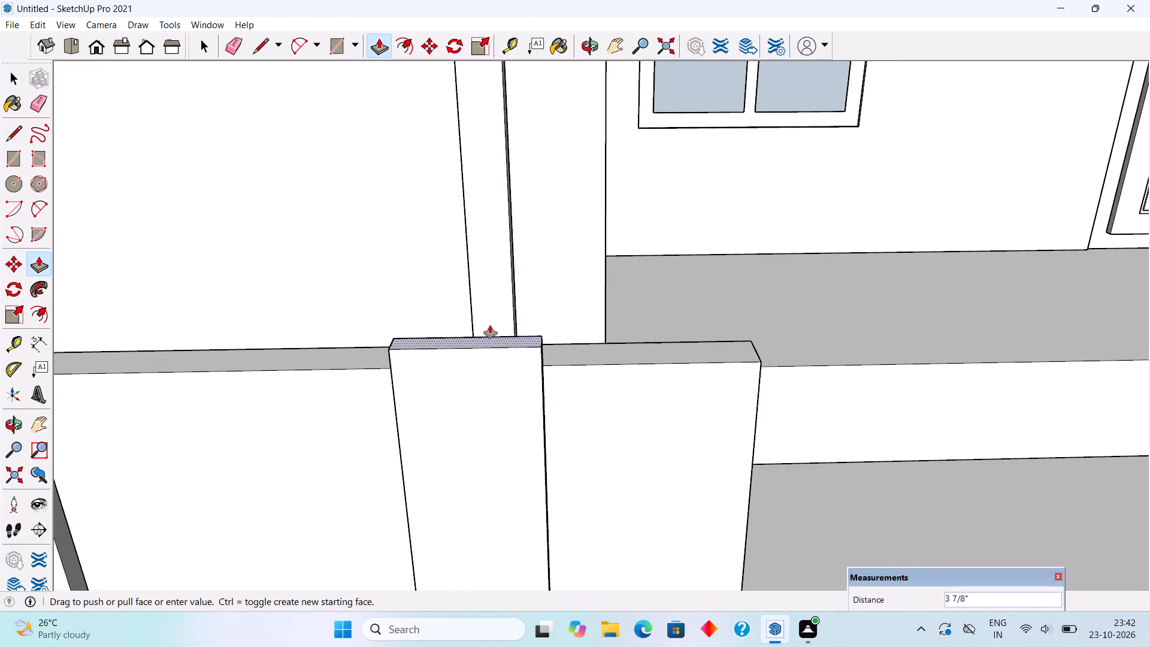
pyautogui.scroll(-5, 489, 313)
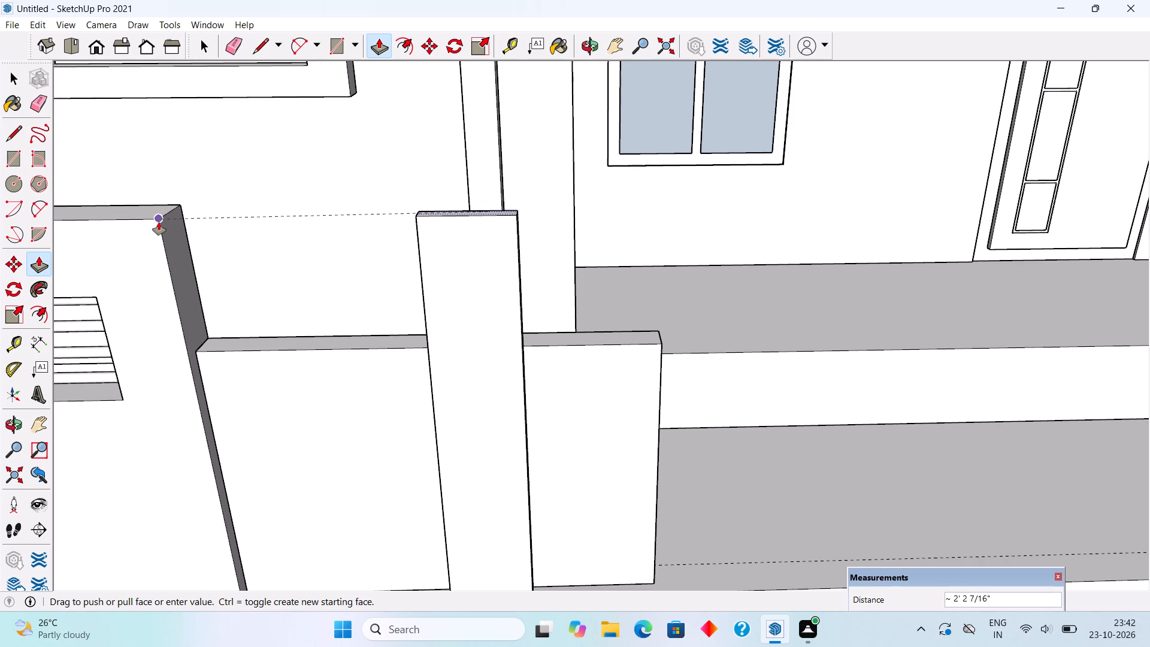
pyautogui.click(159, 222)
pyautogui.moveTo(467, 229); pyautogui.dragTo(492, 326, button='middle')
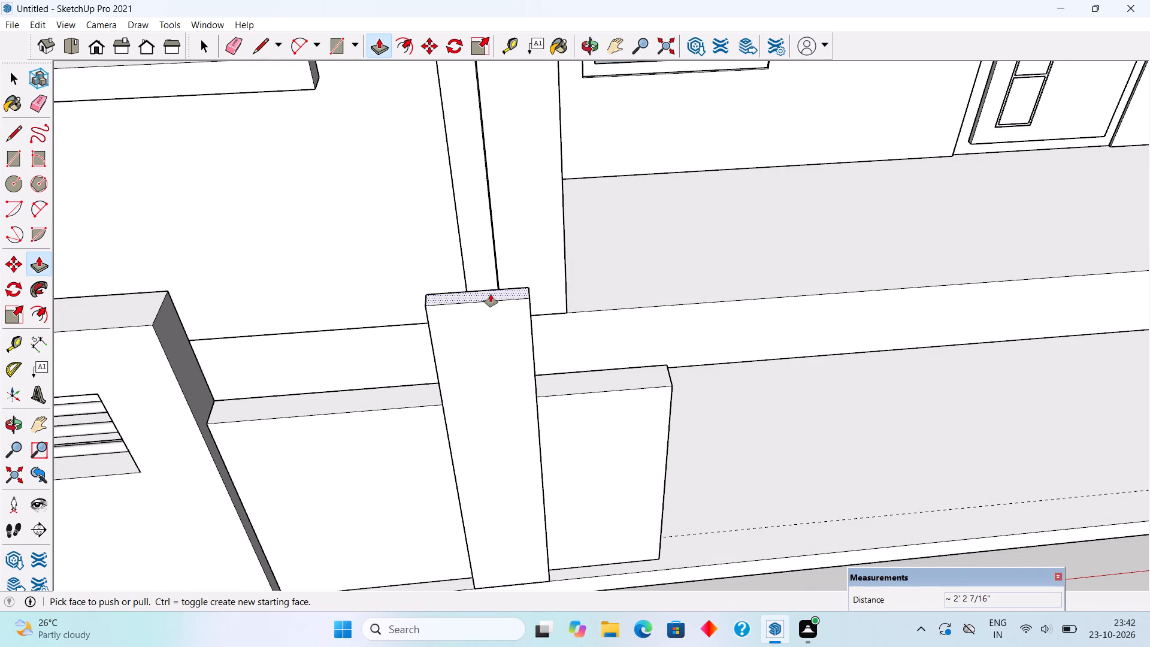
pyautogui.click(491, 294)
pyautogui.write('4"')
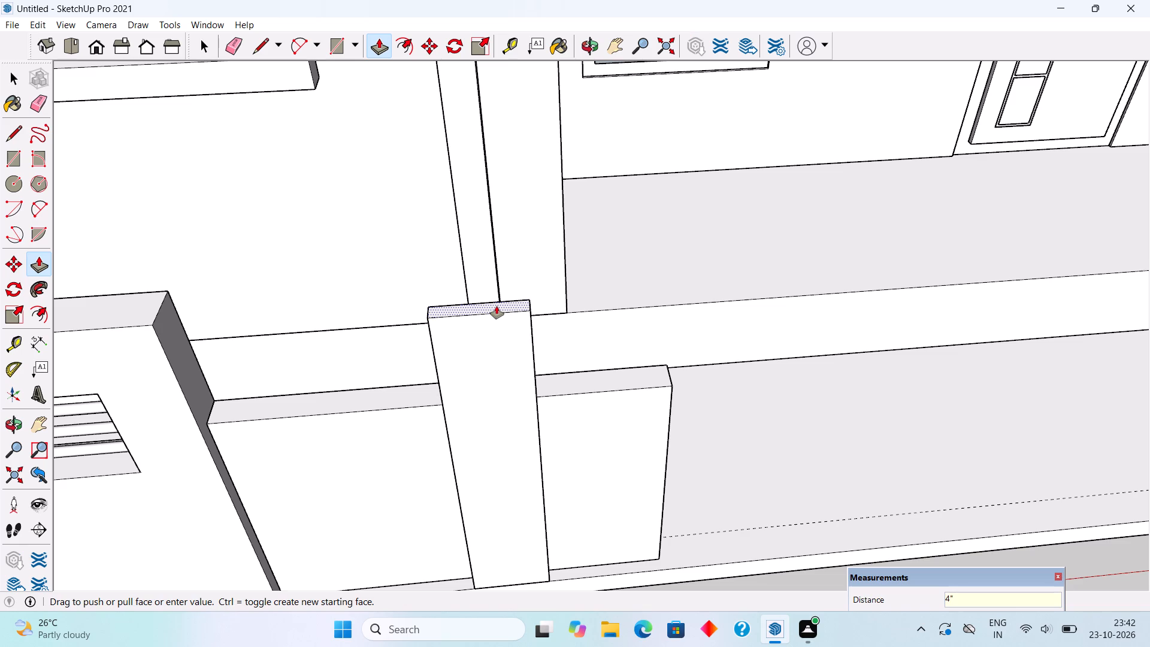
pyautogui.press('Return')
# Draw a 3" line across the post's side face at the leaf's top level and Push/Pull the upper part about 2'2 5/16" to the leaf's end.
pyautogui.moveTo(618, 329); pyautogui.dragTo(311, 255, button='middle')
pyautogui.scroll(3, 423, 296)
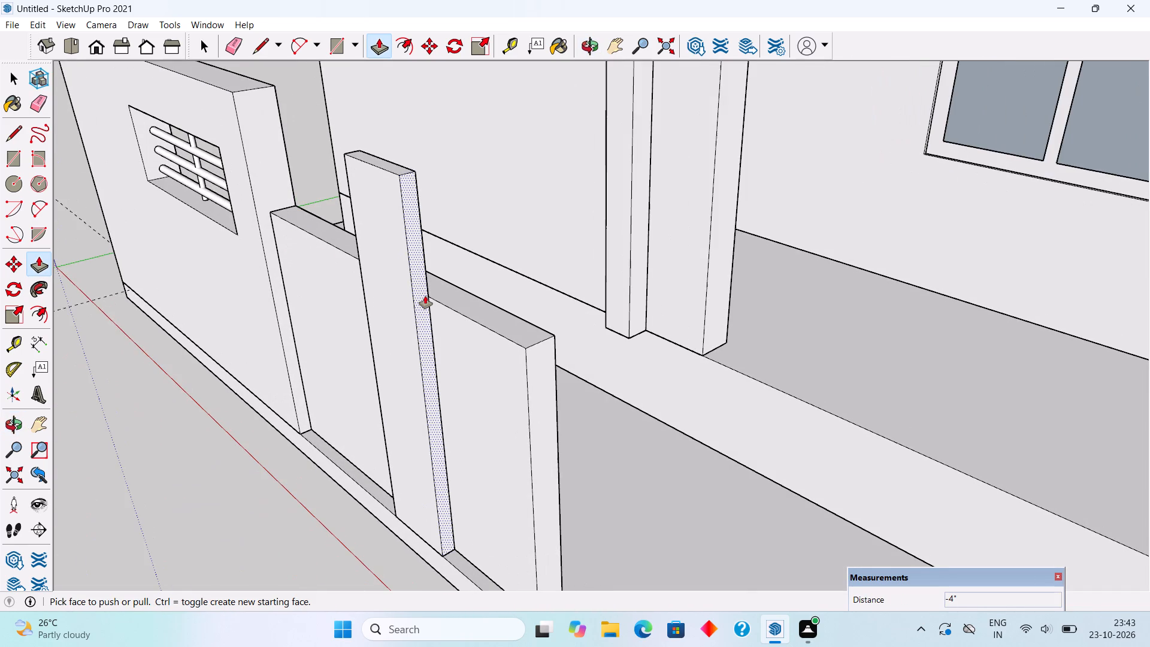
pyautogui.press('l')
pyautogui.click(433, 298)
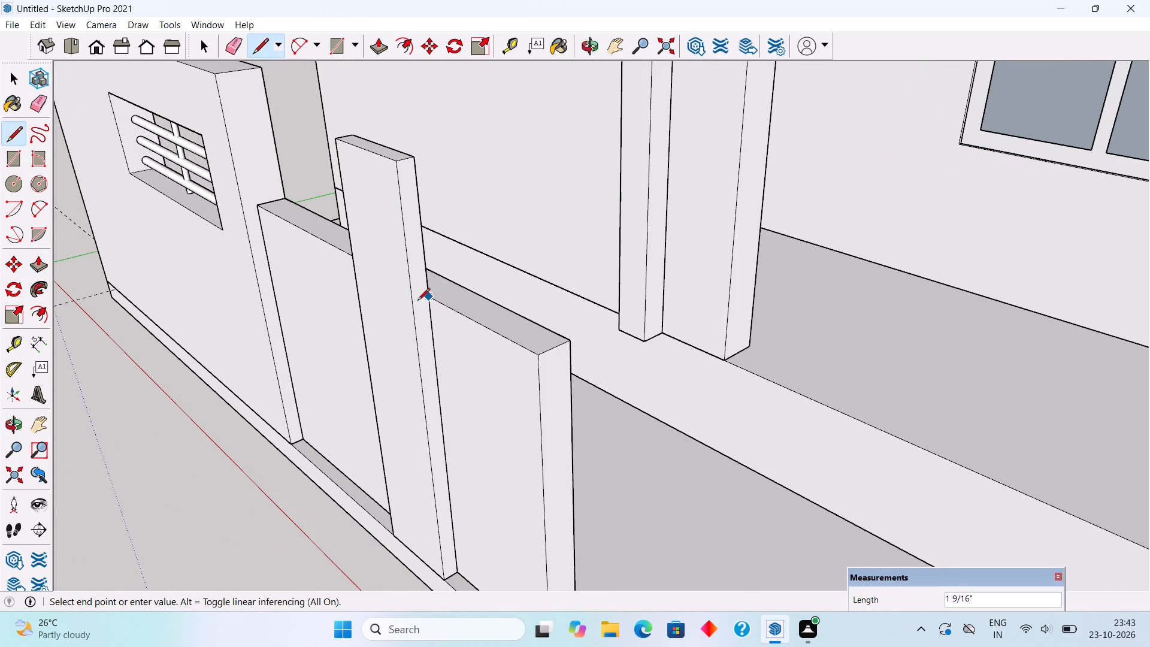
pyautogui.click(407, 308)
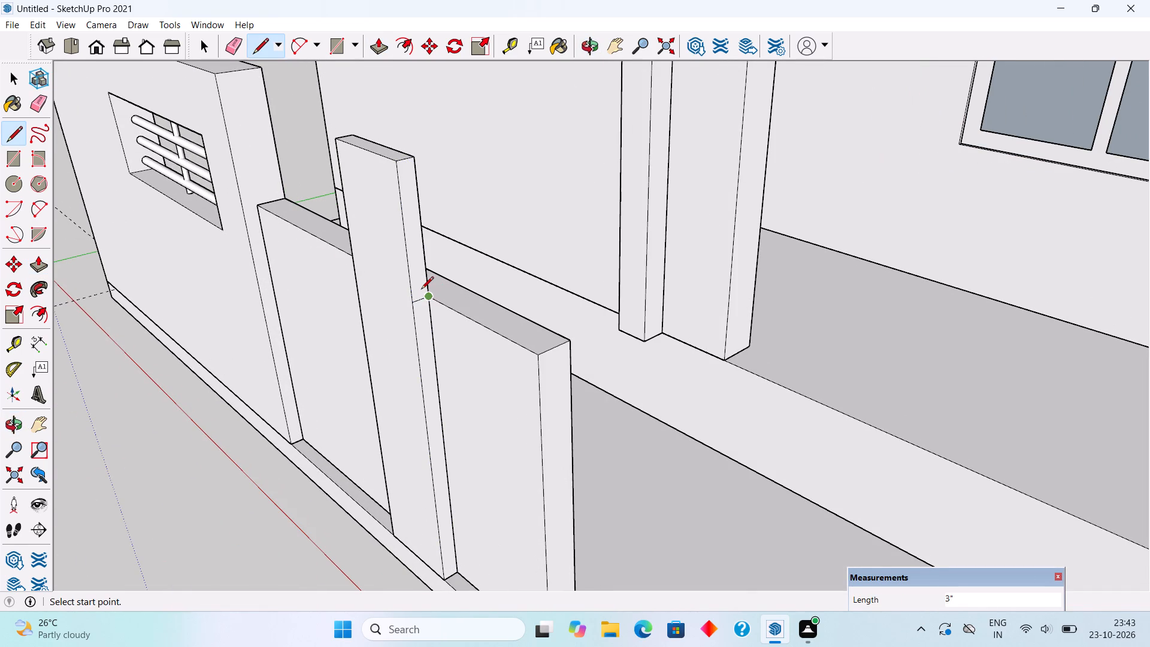
pyautogui.press('p')
pyautogui.click(420, 289)
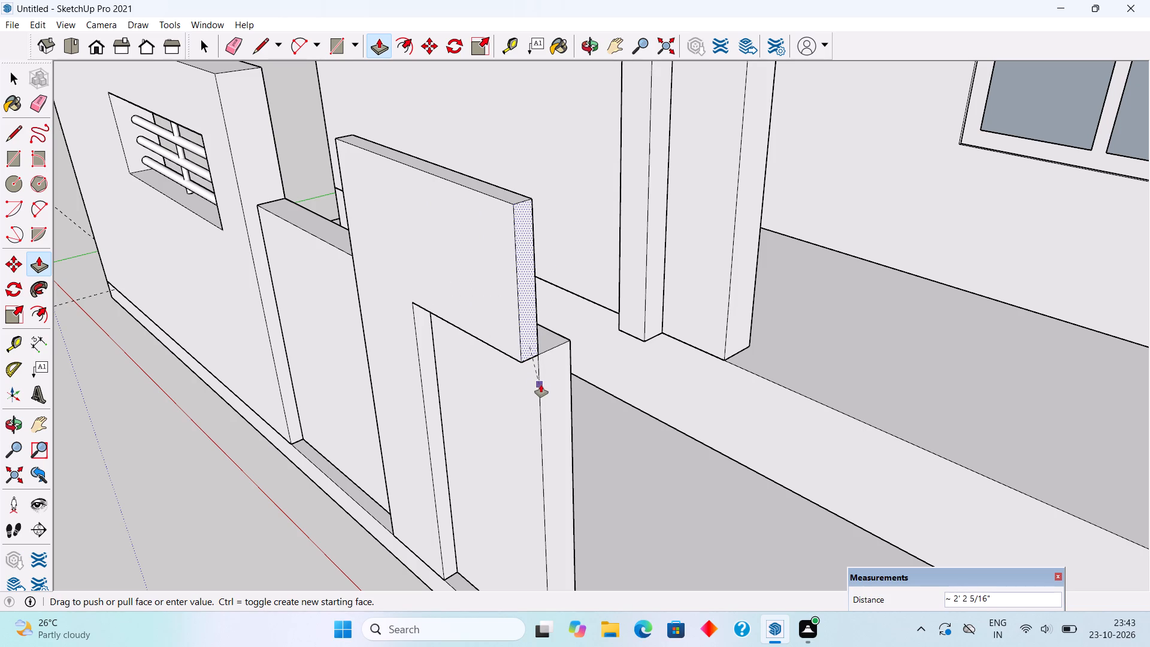
pyautogui.click(541, 385)
# Push/Pull the back face of the post's upper block backward until it is flush with the gate leaf's back face.
pyautogui.moveTo(543, 378); pyautogui.dragTo(264, 340, button='middle')
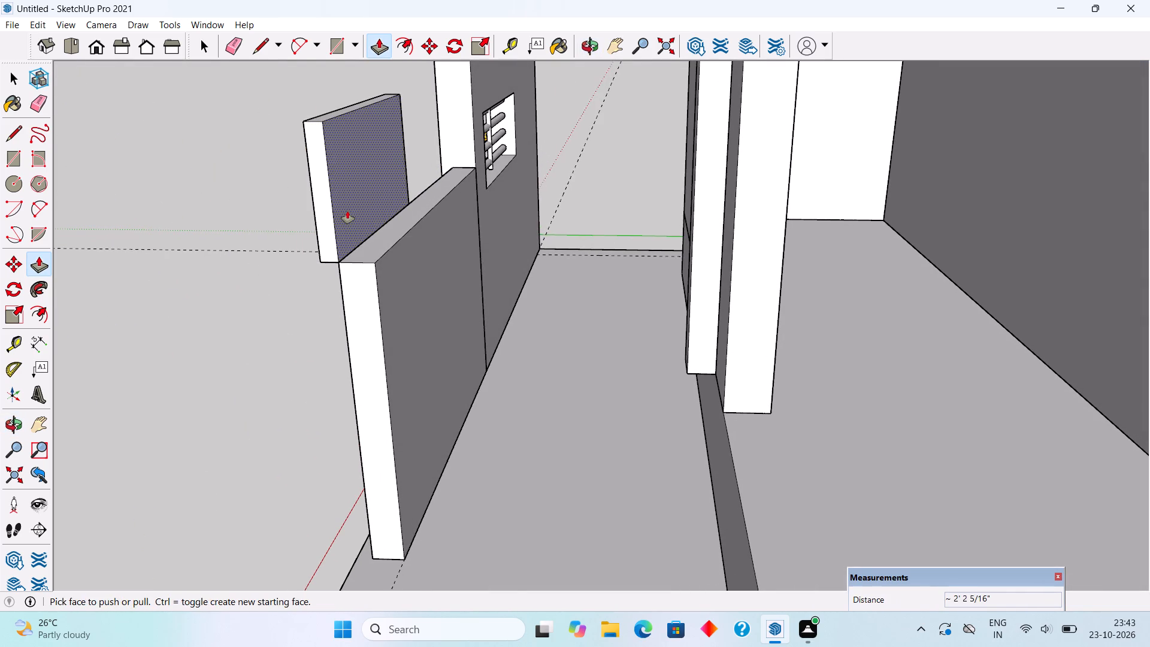
pyautogui.click(347, 211)
pyautogui.click(431, 337)
pyautogui.click(434, 322)
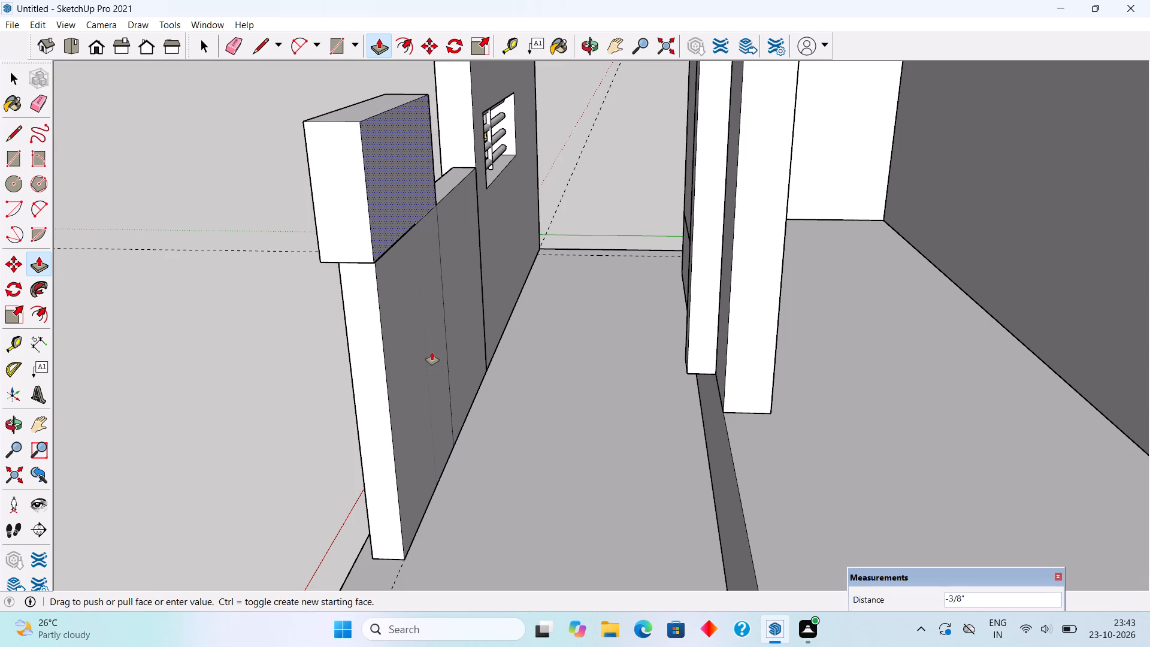
pyautogui.click(392, 394)
# Open the gate leaf's group, push its back face in 1", and close the group.
pyautogui.press('space')
pyautogui.tripleClick(394, 389)
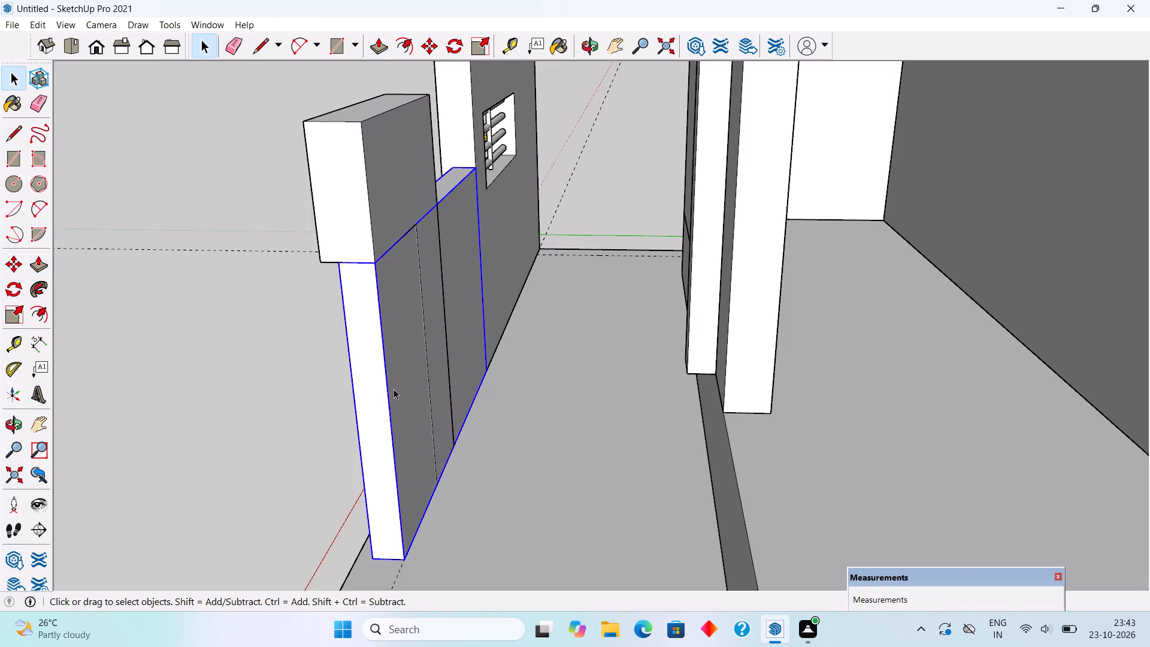
pyautogui.click(395, 386)
pyautogui.press('p')
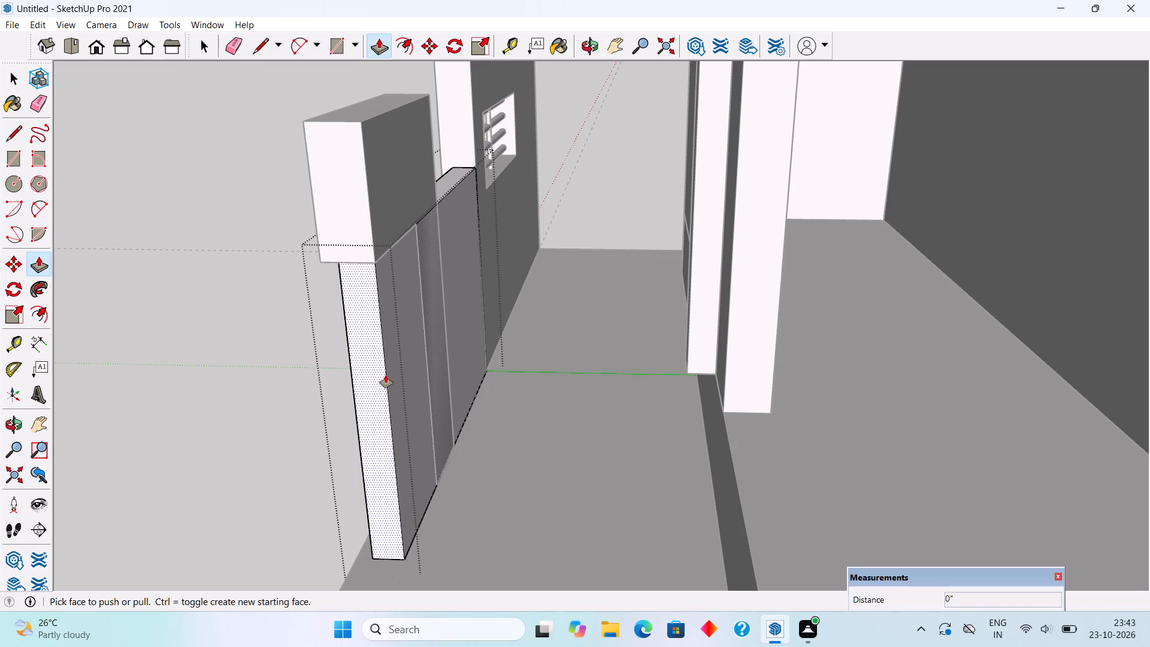
pyautogui.click(407, 369)
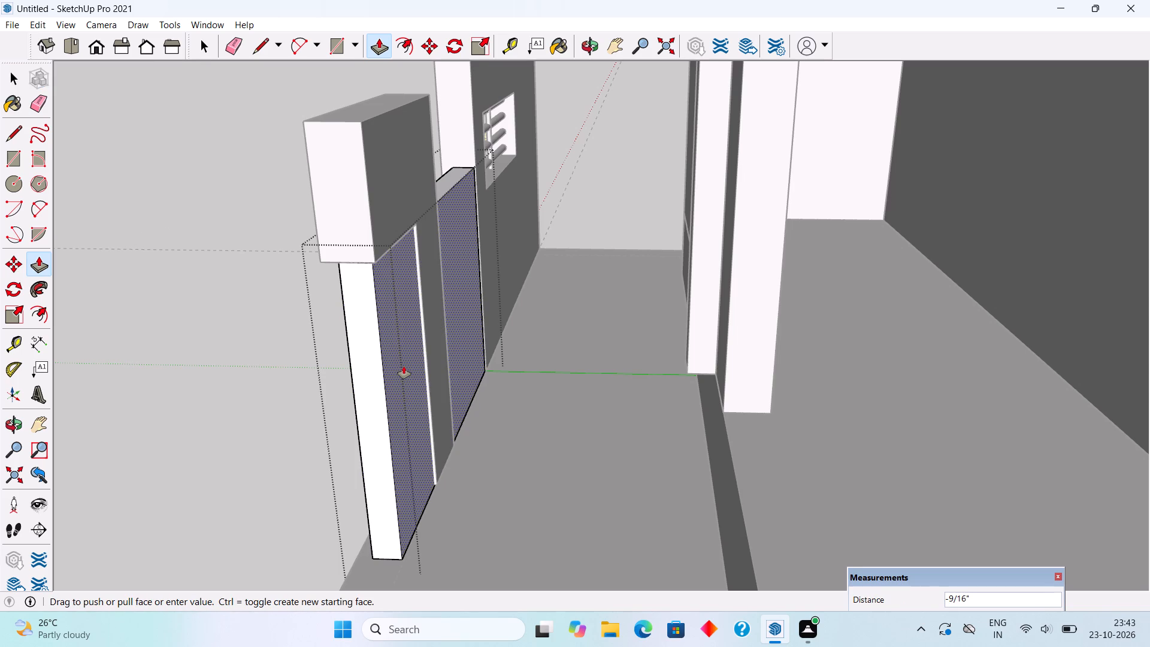
pyautogui.write('1.')
pyautogui.press('BackSpace')
pyautogui.hotkey('shift', '"')
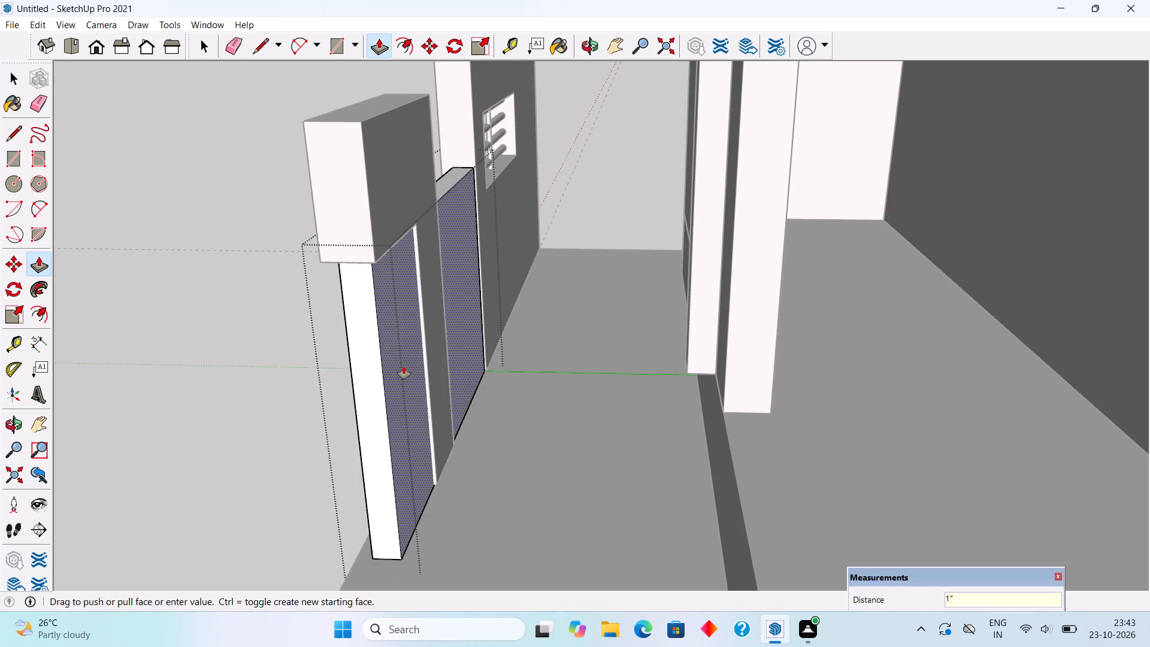
pyautogui.press('Return')
pyautogui.press('space')
pyautogui.click(313, 395)
# Select the whole post with its overhanging upper block and make it a group.
pyautogui.moveTo(318, 389); pyautogui.dragTo(491, 313, button='middle')
pyautogui.click(400, 421)
pyautogui.scroll(-8, 400, 419)
pyautogui.tripleClick(463, 266)
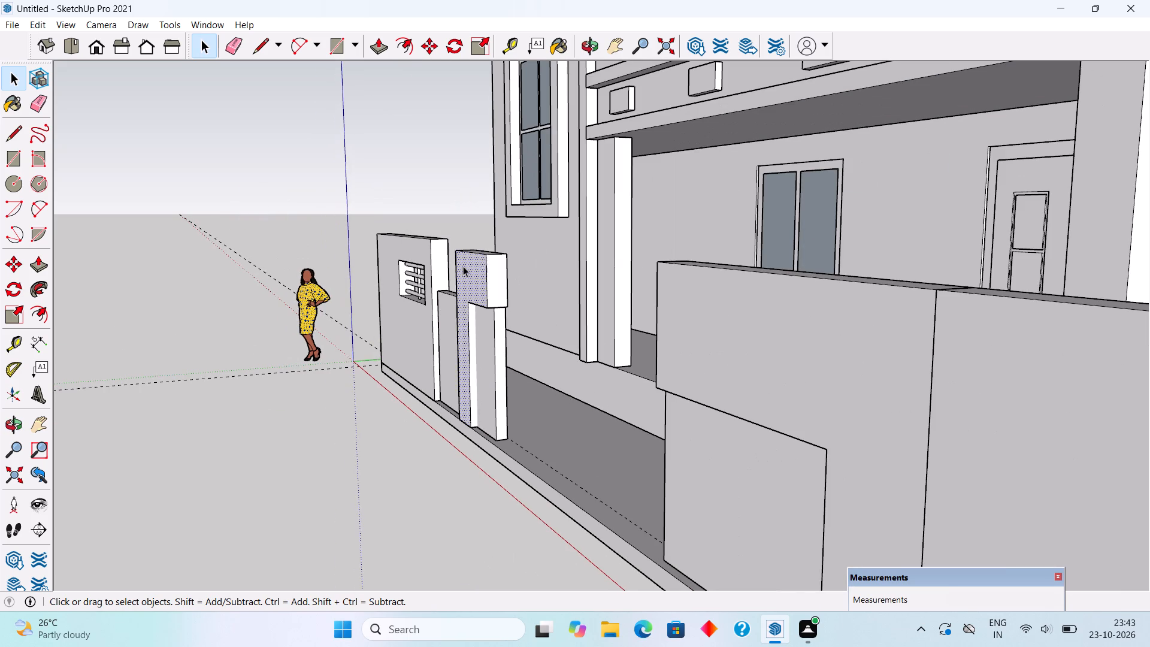
pyautogui.rightClick(463, 266)
pyautogui.click(497, 390)
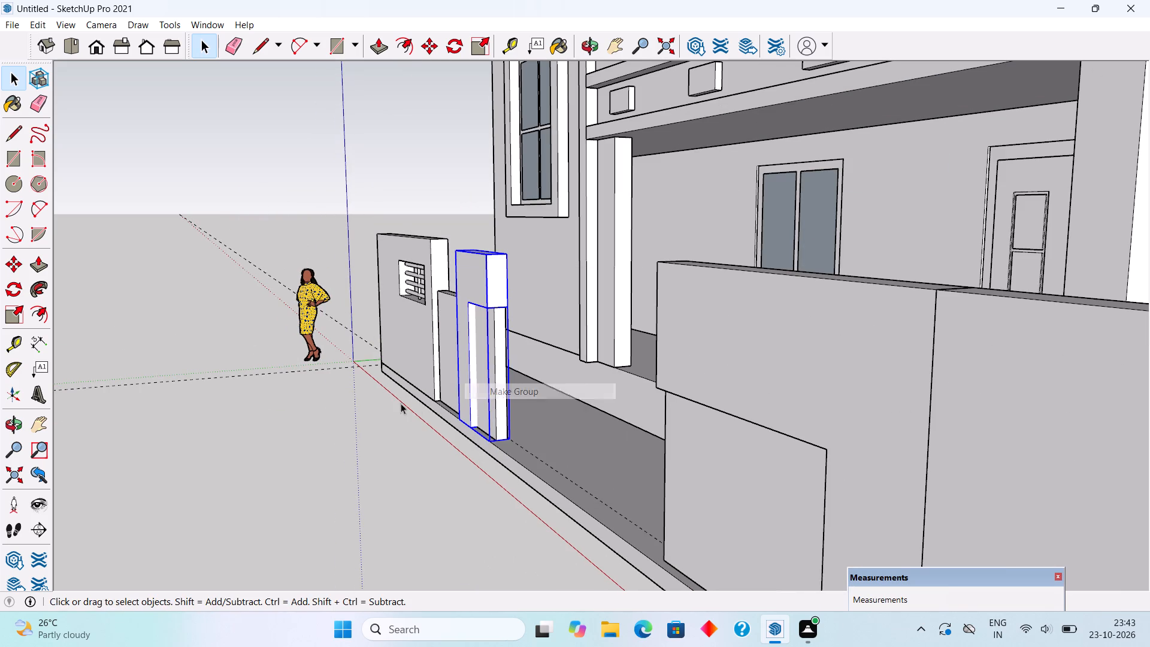
pyautogui.click(394, 403)
# Open the post's group and Push/Pull the underside of the overhanging block down slightly over the gate leaf's top.
pyautogui.scroll(-5, 348, 438)
pyautogui.moveTo(285, 494); pyautogui.dragTo(552, 449, button='middle')
pyautogui.moveTo(285, 394); pyautogui.dragTo(304, 410, button='middle')
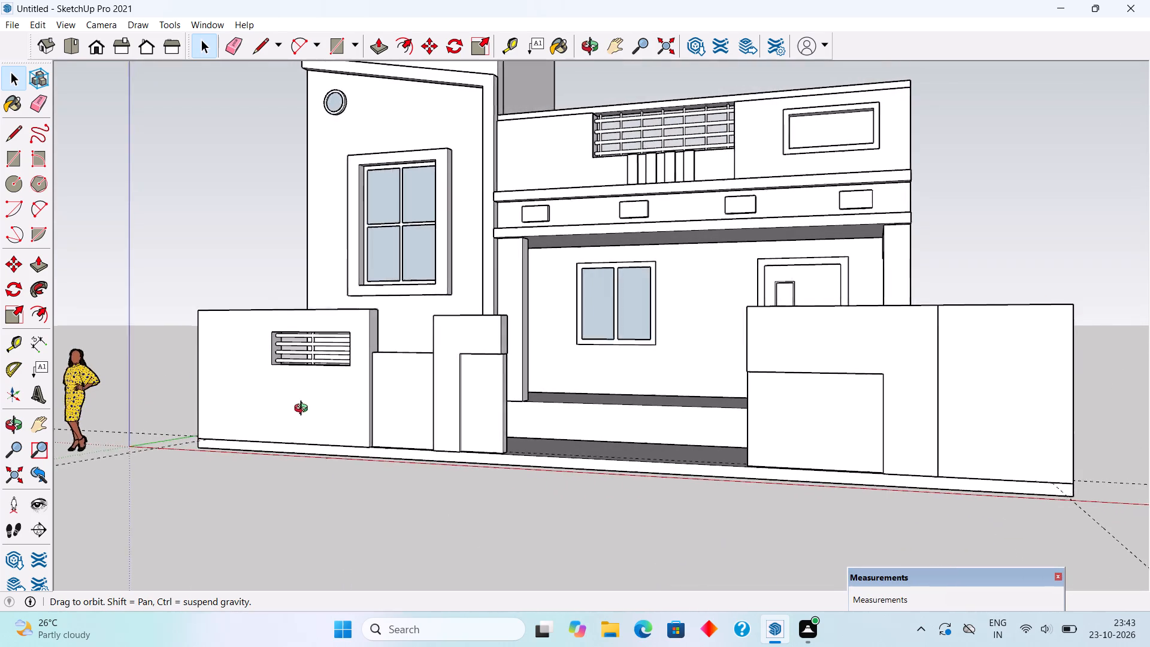
pyautogui.moveTo(304, 410); pyautogui.dragTo(531, 499, button='middle')
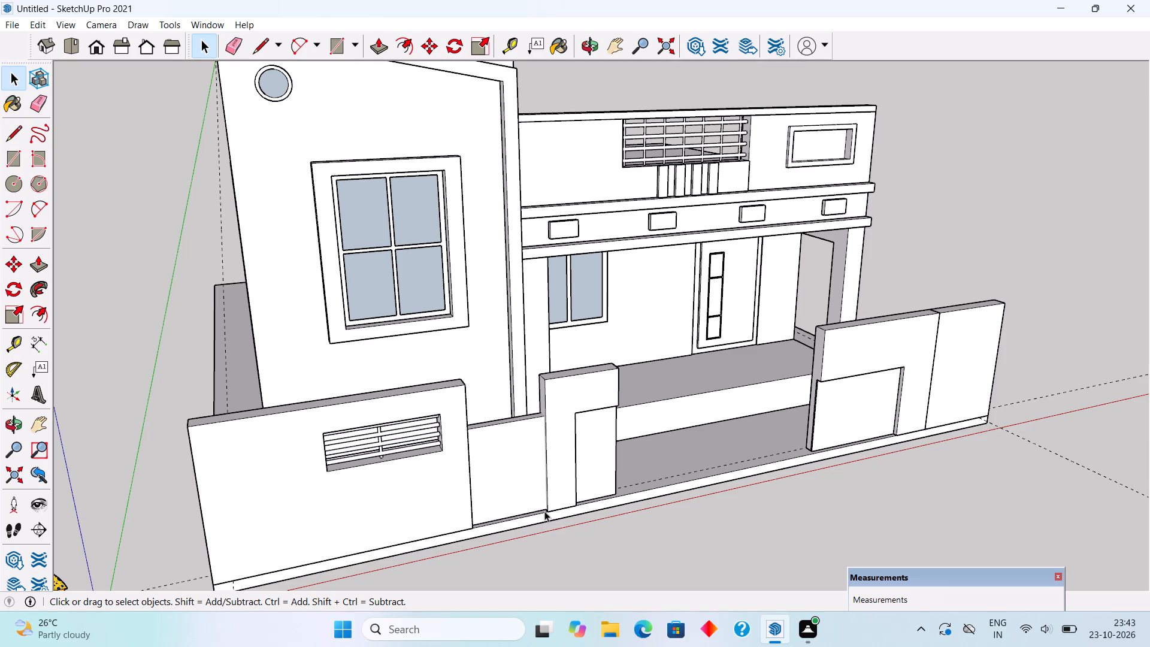
pyautogui.moveTo(573, 484); pyautogui.dragTo(538, 382, button='middle')
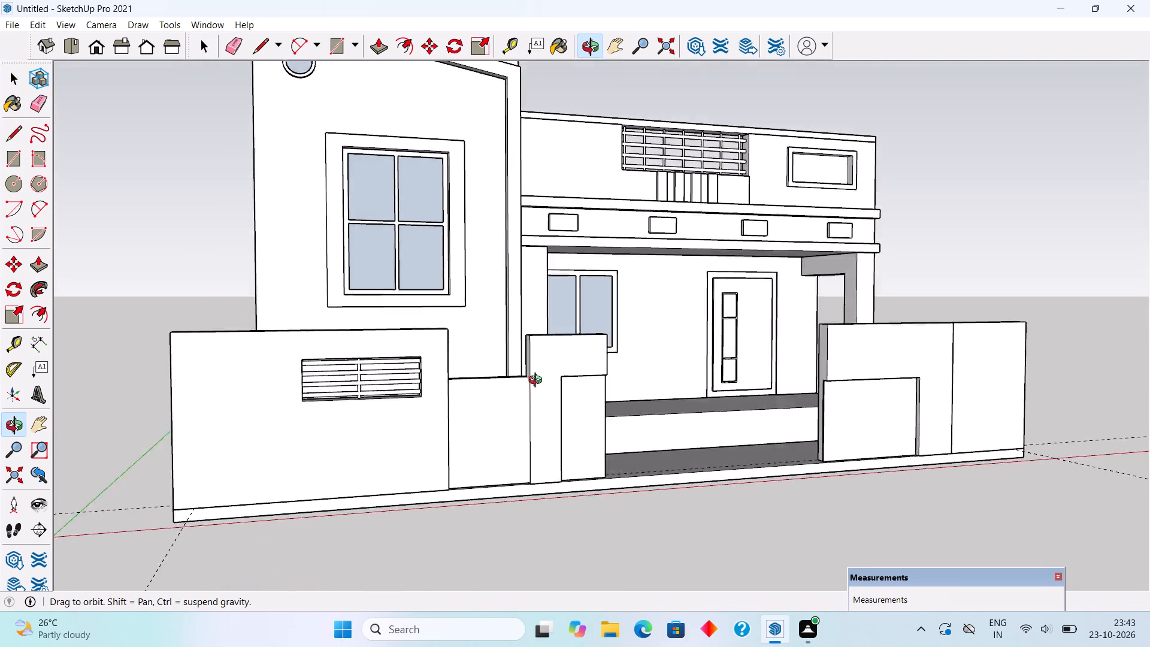
pyautogui.moveTo(538, 382); pyautogui.dragTo(504, 315, button='middle')
pyautogui.scroll(8, 537, 364)
pyautogui.scroll(4, 587, 323)
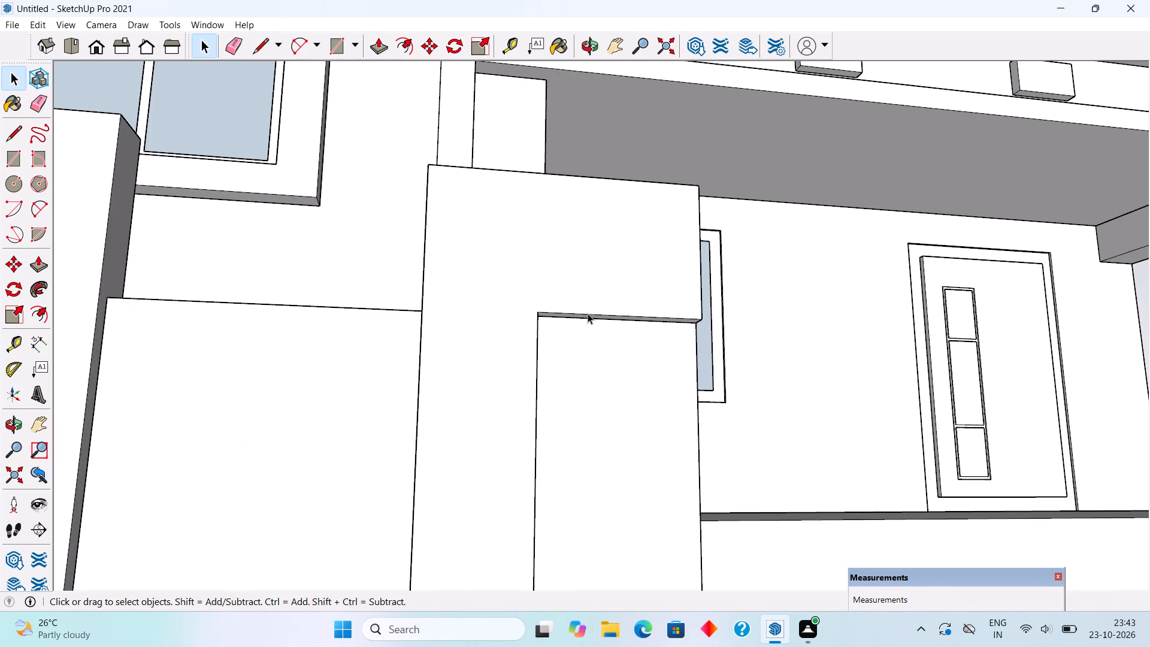
pyautogui.tripleClick(588, 313)
pyautogui.press('p')
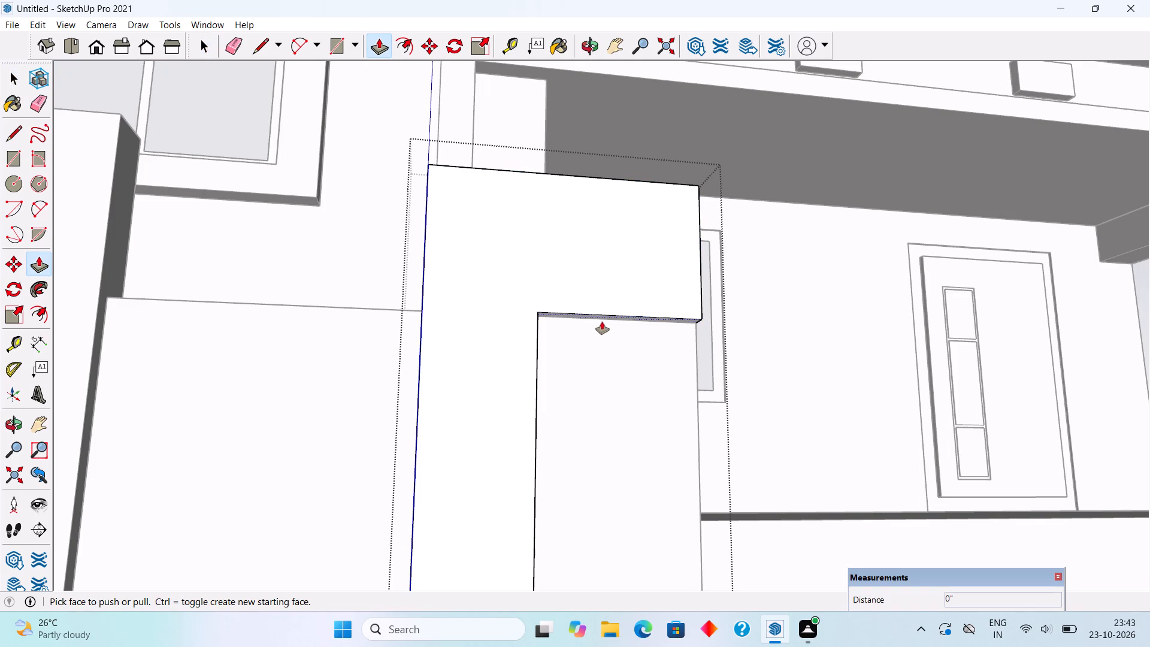
pyautogui.scroll(6, 608, 316)
pyautogui.click(609, 316)
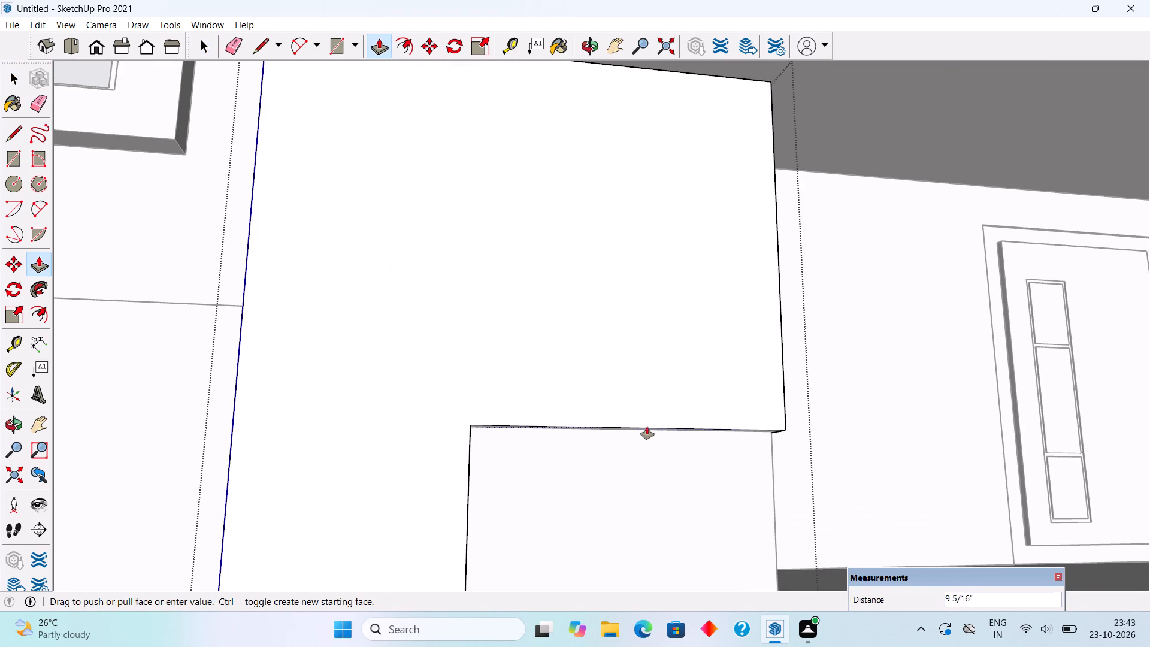
pyautogui.click(642, 386)
pyautogui.press('space')
# Push/Pull the overhanging block's end face outward 1" past the gate leaf's end and close the group.
pyautogui.moveTo(822, 376); pyautogui.dragTo(515, 378, button='middle')
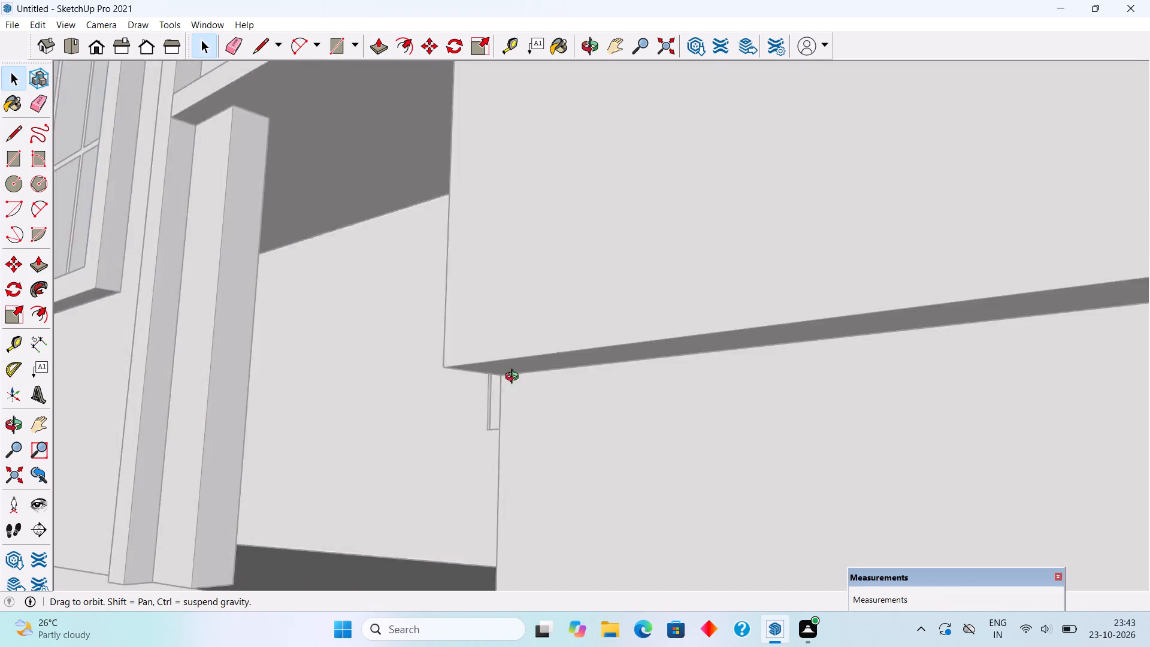
pyautogui.moveTo(515, 378); pyautogui.dragTo(553, 427, button='middle')
pyautogui.scroll(-4, 553, 427)
pyautogui.scroll(-4, 504, 361)
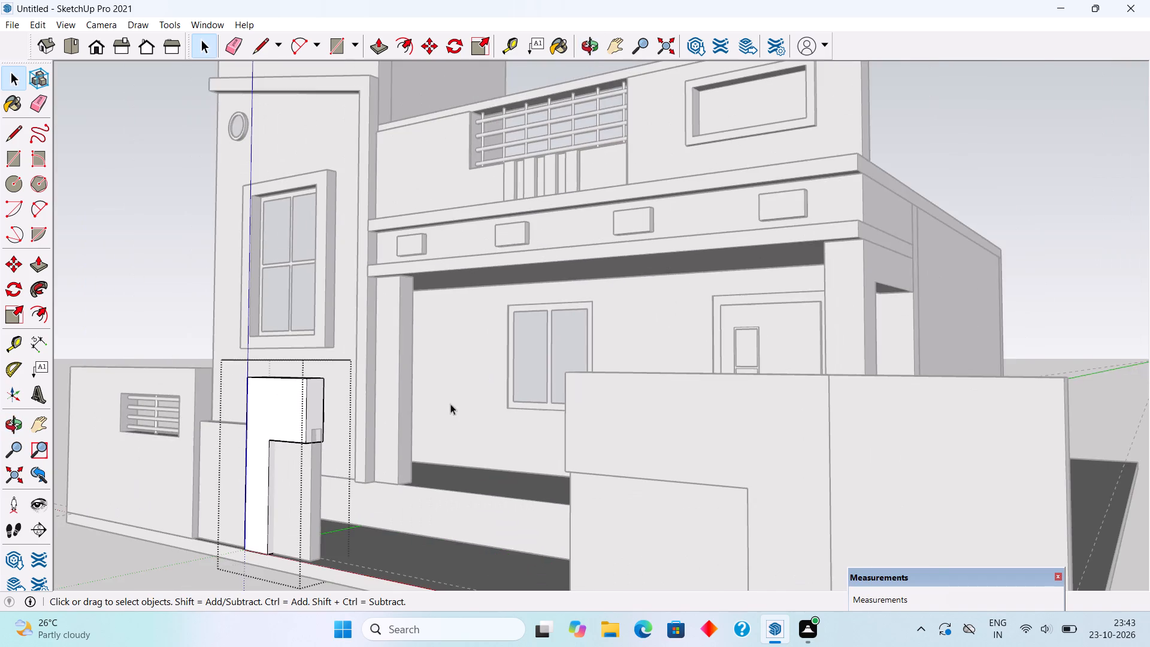
pyautogui.scroll(3, 358, 449)
pyautogui.scroll(3, 304, 455)
pyautogui.click(298, 417)
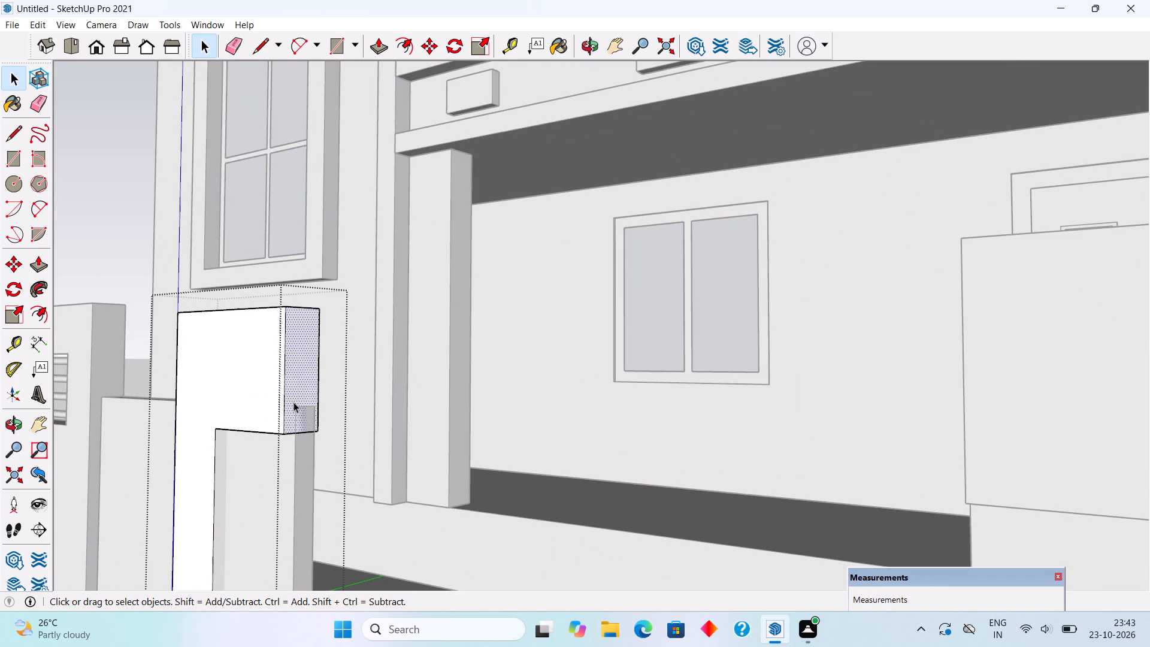
pyautogui.press('p')
pyautogui.click(293, 402)
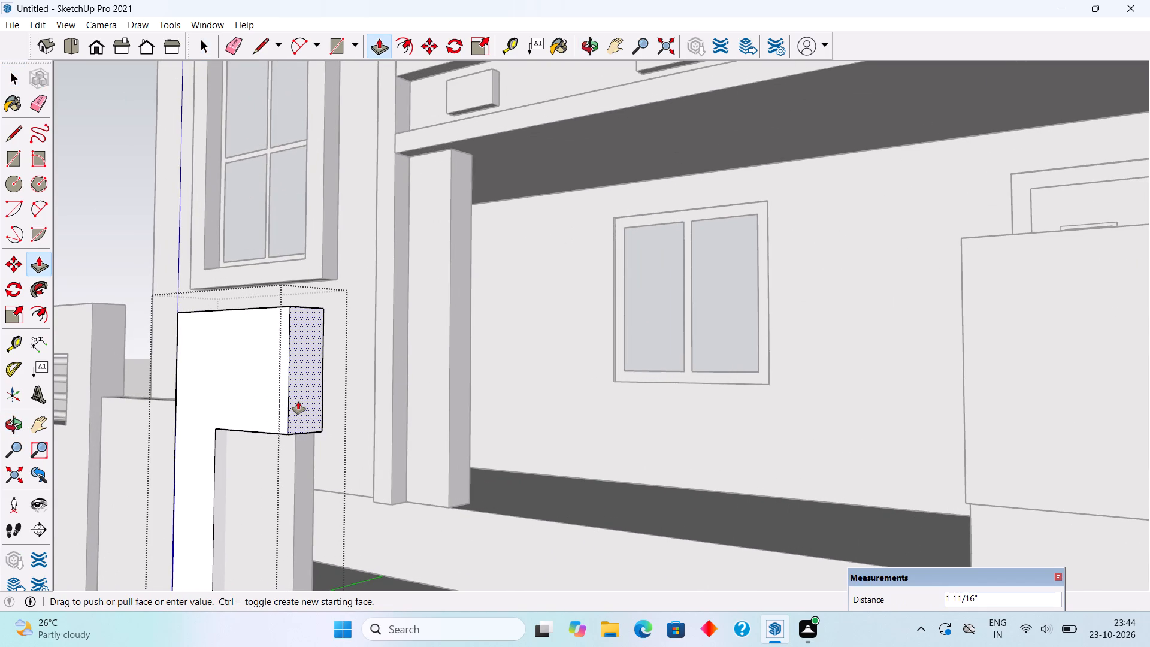
pyautogui.write('1"')
pyautogui.press('Return')
pyautogui.press('space')
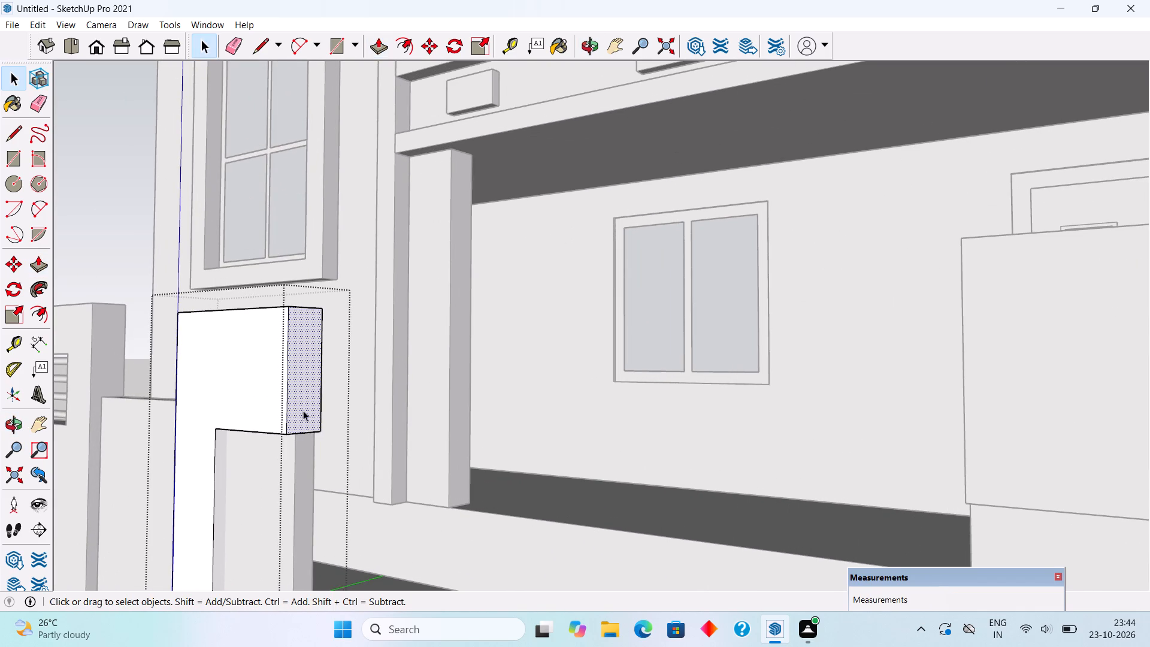
pyautogui.scroll(-10, 305, 453)
pyautogui.click(157, 308)
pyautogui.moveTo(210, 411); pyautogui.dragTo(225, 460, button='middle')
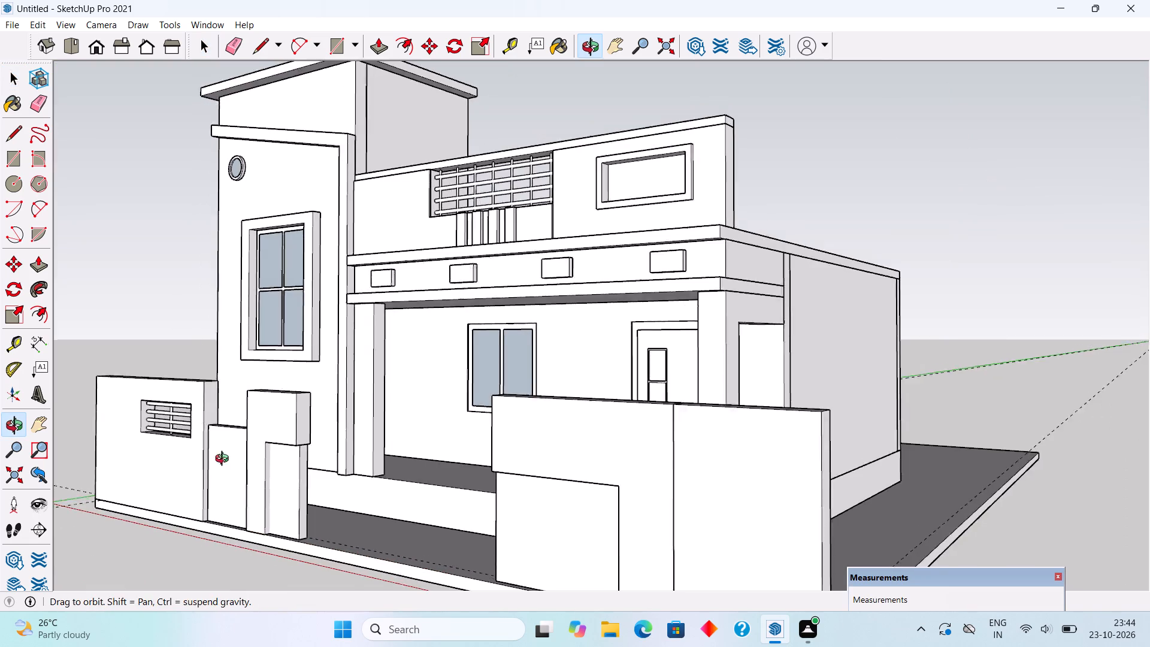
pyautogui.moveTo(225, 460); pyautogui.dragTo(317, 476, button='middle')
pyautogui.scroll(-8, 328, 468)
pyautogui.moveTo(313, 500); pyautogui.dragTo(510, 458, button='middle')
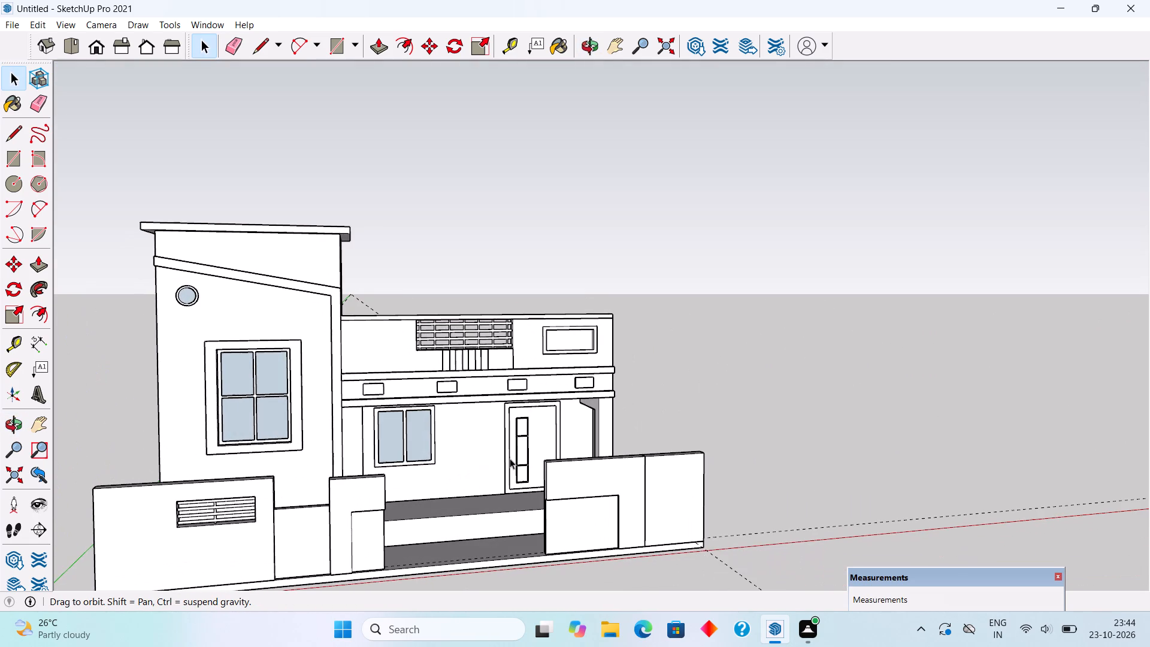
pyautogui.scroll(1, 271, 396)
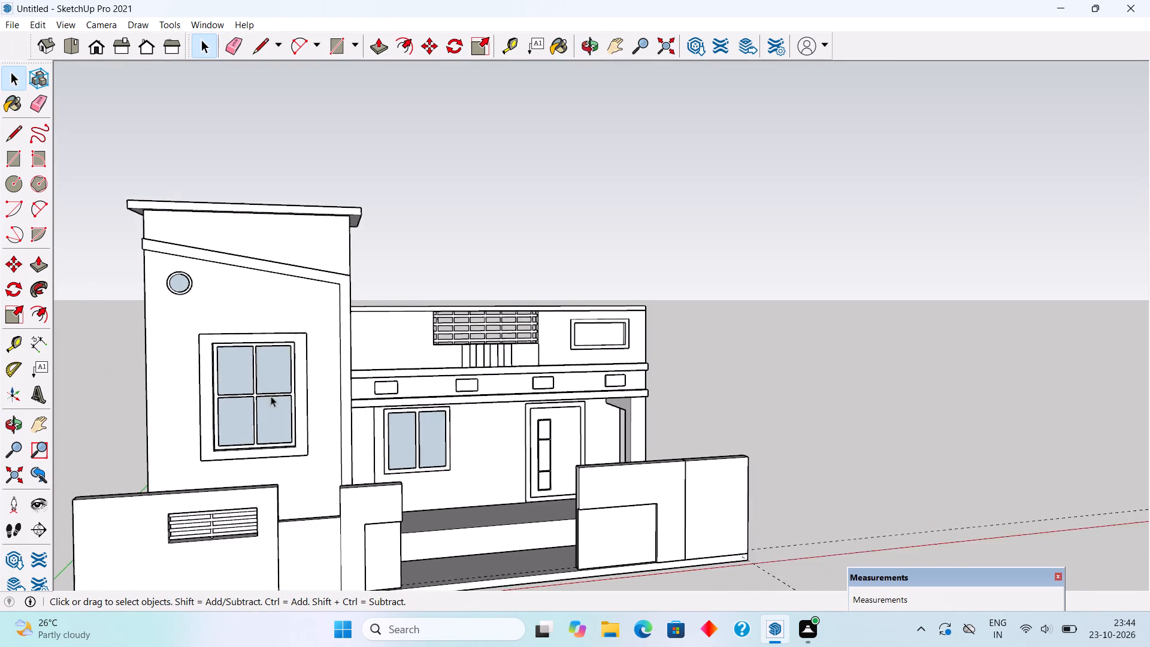
# Draw a rectangle over the whole top of the gate post beside the louvred front wall and Push/Pull it up 4".
pyautogui.scroll(3, 271, 396)
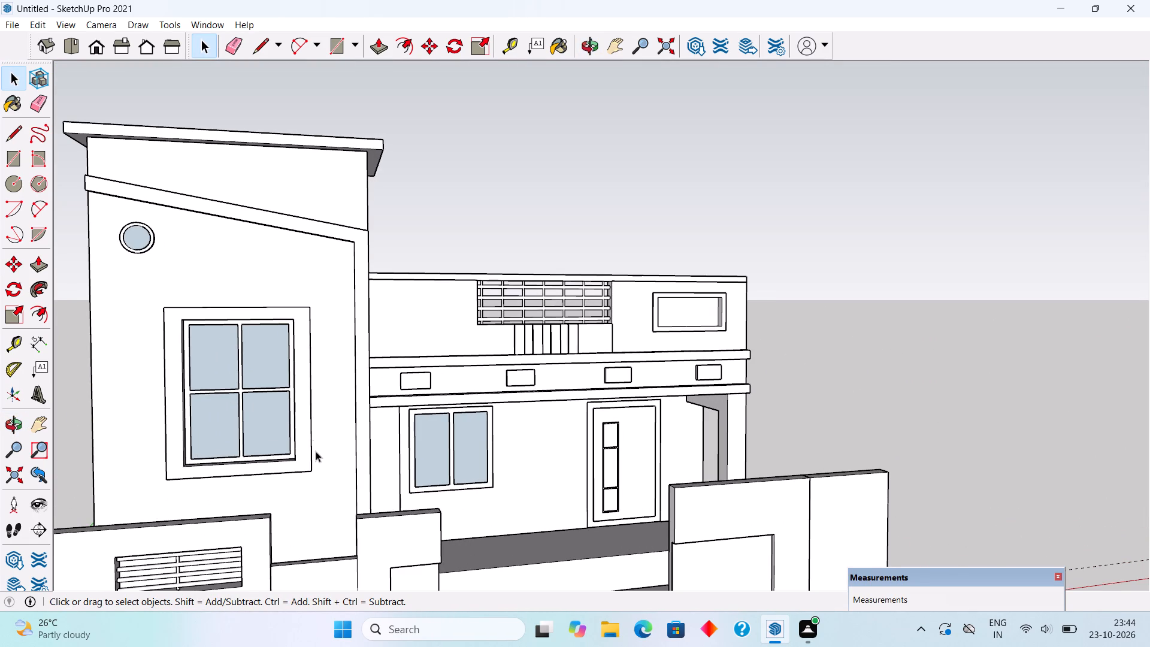
pyautogui.moveTo(319, 464); pyautogui.dragTo(322, 484, button='middle')
pyautogui.scroll(-6, 314, 415)
pyautogui.moveTo(314, 449); pyautogui.dragTo(325, 498, button='middle')
pyautogui.scroll(7, 360, 513)
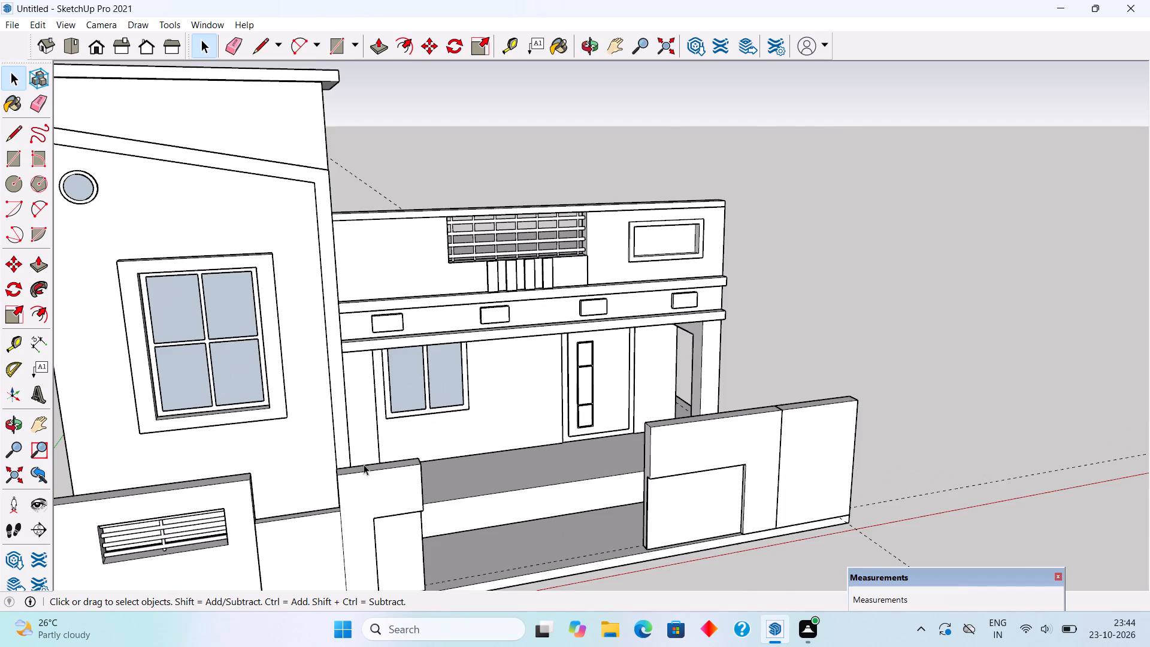
pyautogui.scroll(3, 364, 464)
pyautogui.scroll(-6, 364, 464)
pyautogui.moveTo(364, 436); pyautogui.dragTo(403, 568, button='middle')
pyautogui.scroll(-2, 405, 570)
pyautogui.scroll(3, 405, 570)
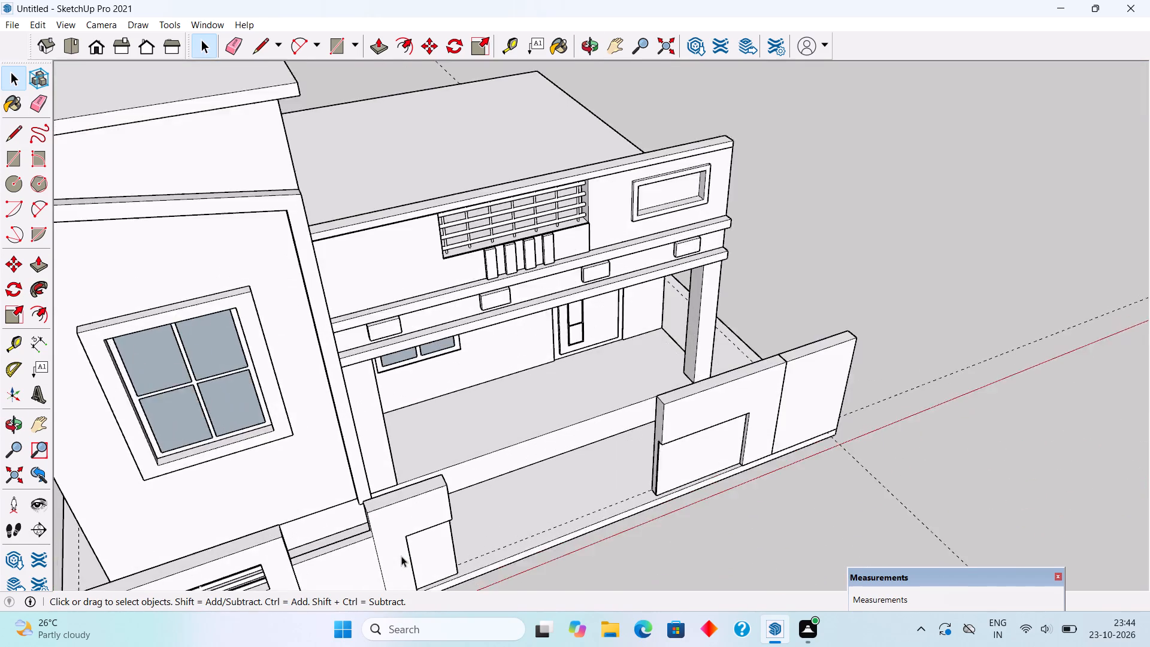
pyautogui.scroll(7, 401, 556)
pyautogui.press('r')
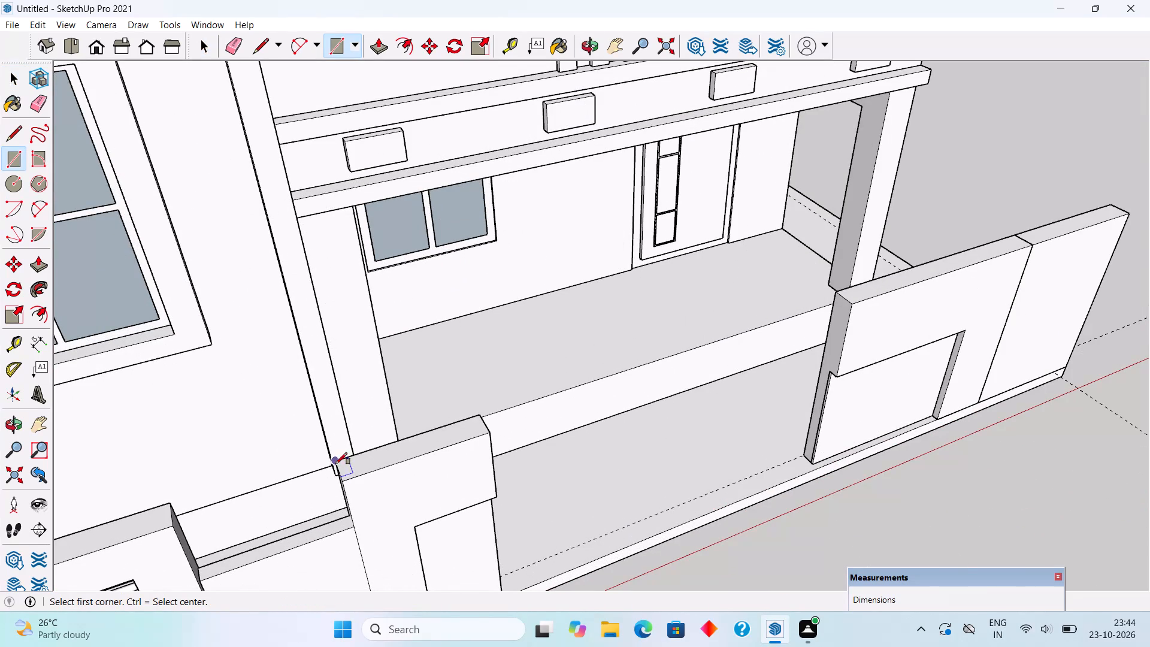
pyautogui.click(335, 462)
pyautogui.click(491, 434)
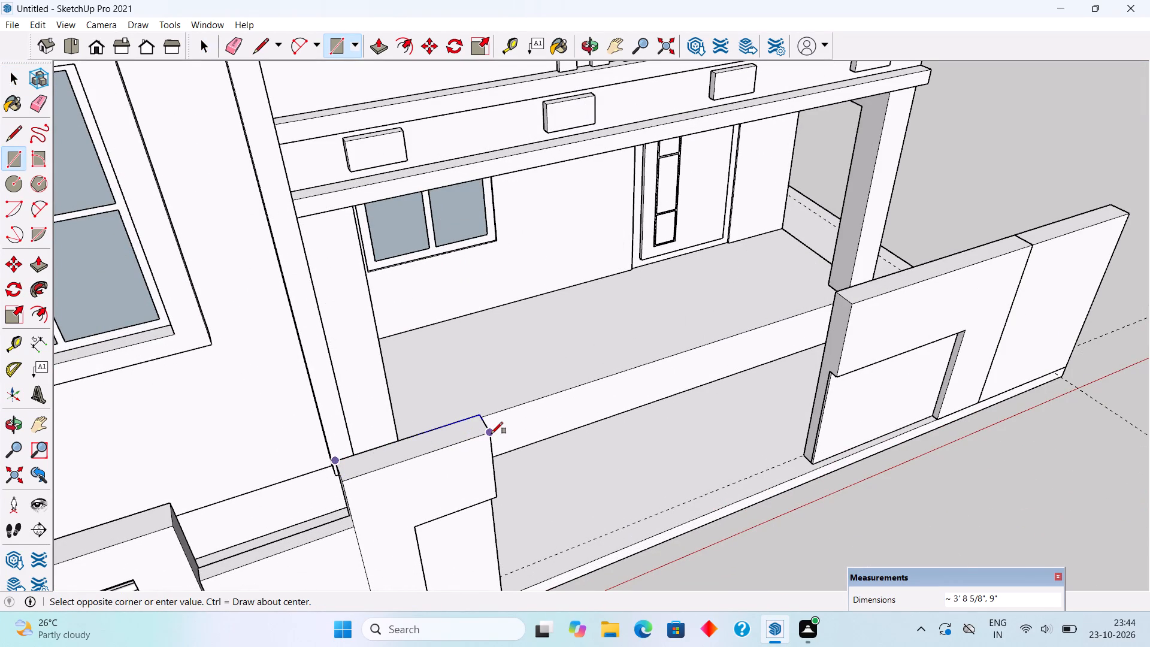
pyautogui.press('p')
pyautogui.click(486, 434)
pyautogui.write('4"')
pyautogui.press('Return')
# Select the whole 4" cap on the gate post and make it a group.
pyautogui.press('space')
pyautogui.tripleClick(483, 424)
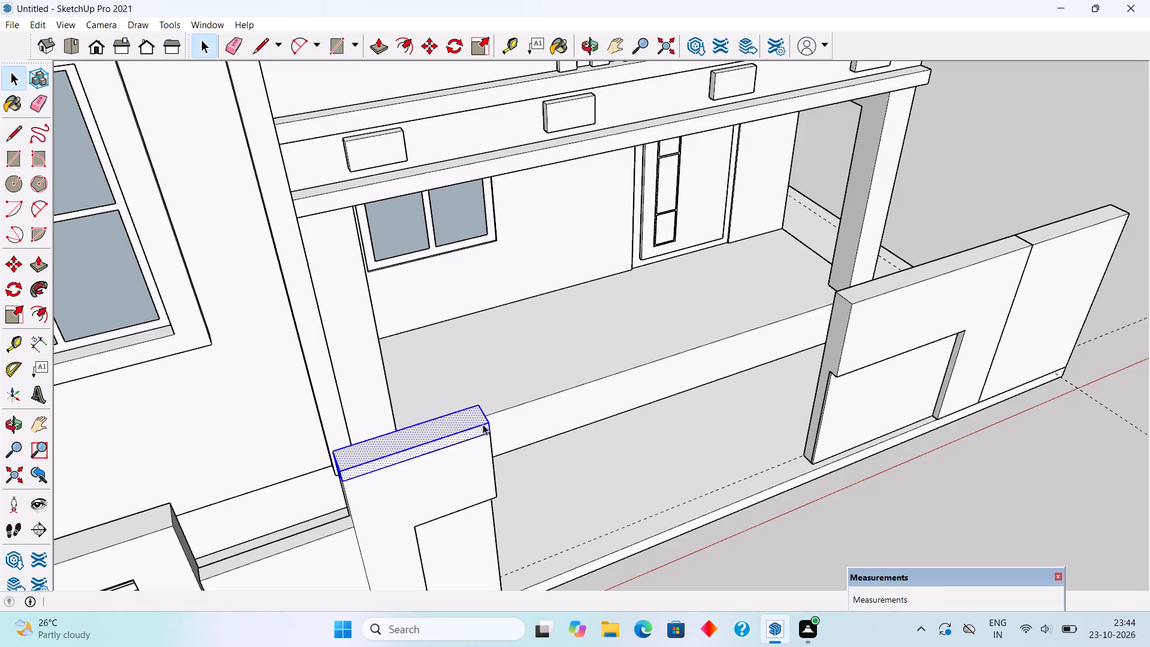
pyautogui.rightClick(483, 424)
pyautogui.click(533, 321)
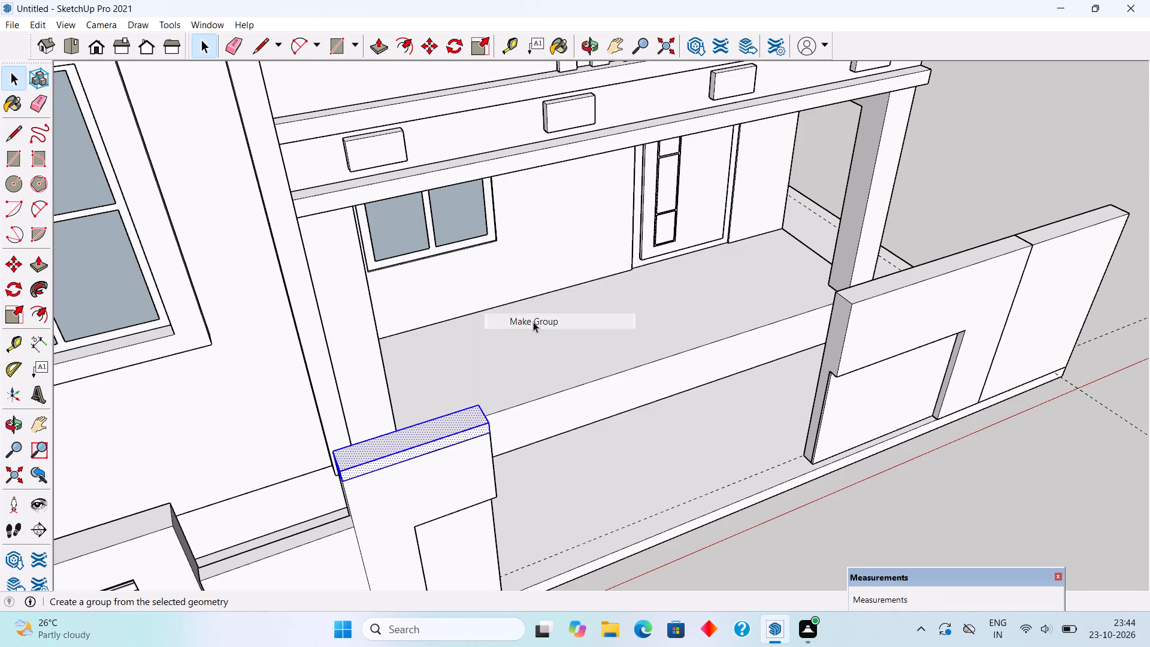
# Draw a 2" radius circle near the top of the louvred wall's end face and extrude it across to the gate post.
pyautogui.scroll(-5, 546, 344)
pyautogui.moveTo(533, 395); pyautogui.dragTo(255, 394, button='middle')
pyautogui.scroll(7, 443, 330)
pyautogui.scroll(4, 342, 310)
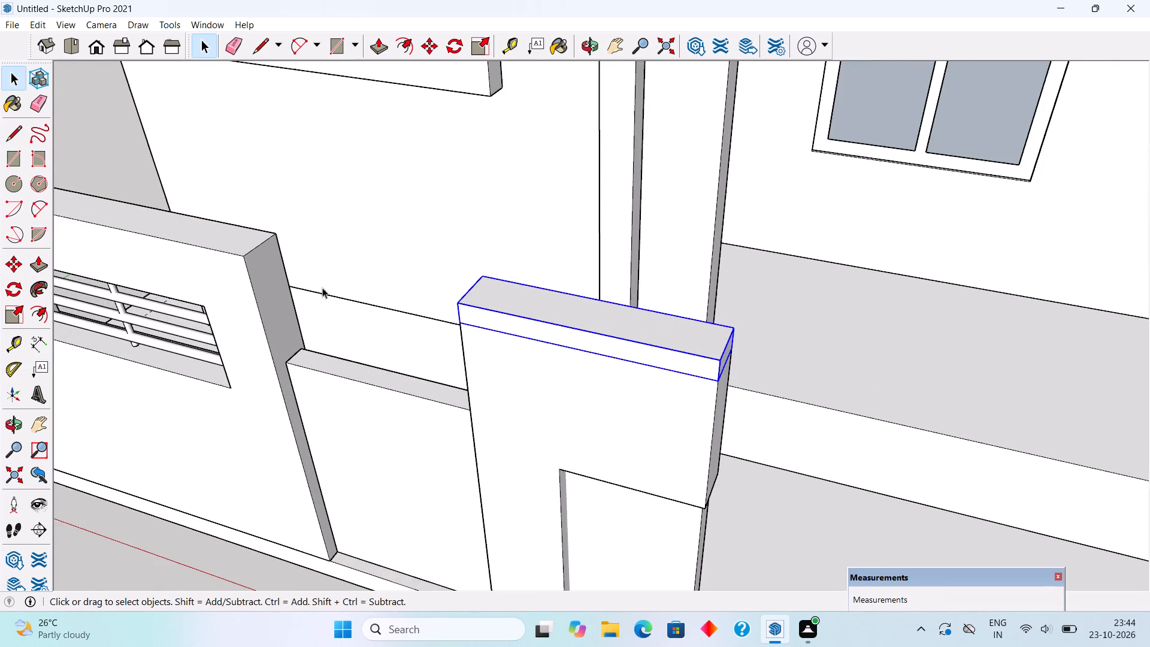
pyautogui.scroll(6, 258, 271)
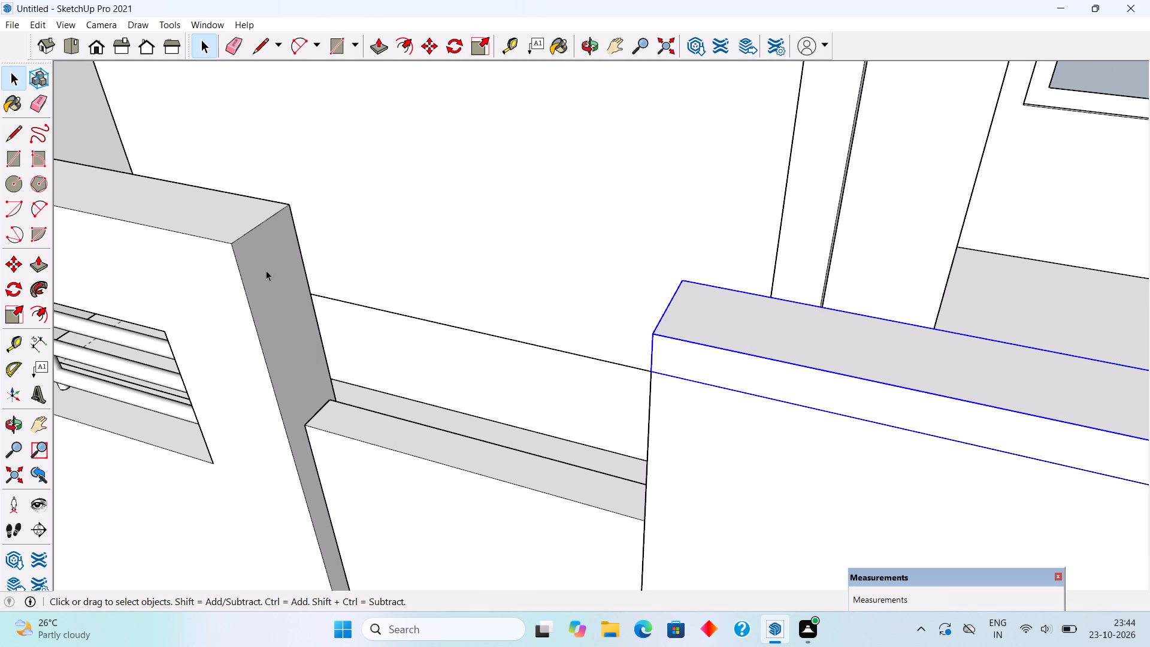
pyautogui.press('c')
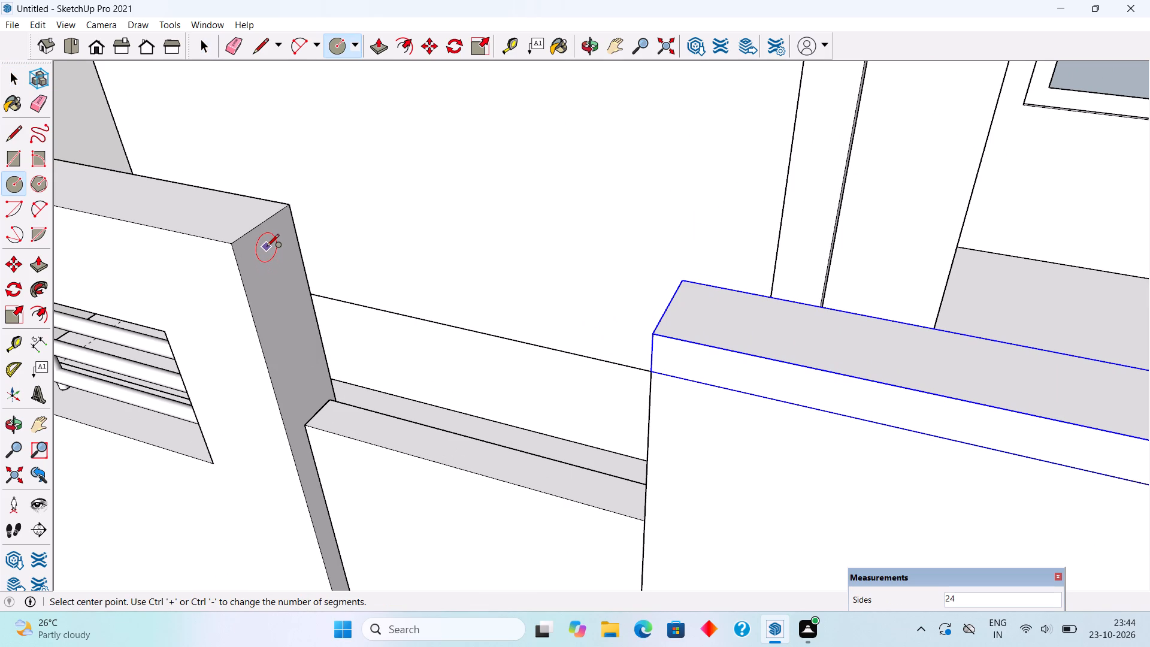
pyautogui.click(267, 247)
pyautogui.click(277, 263)
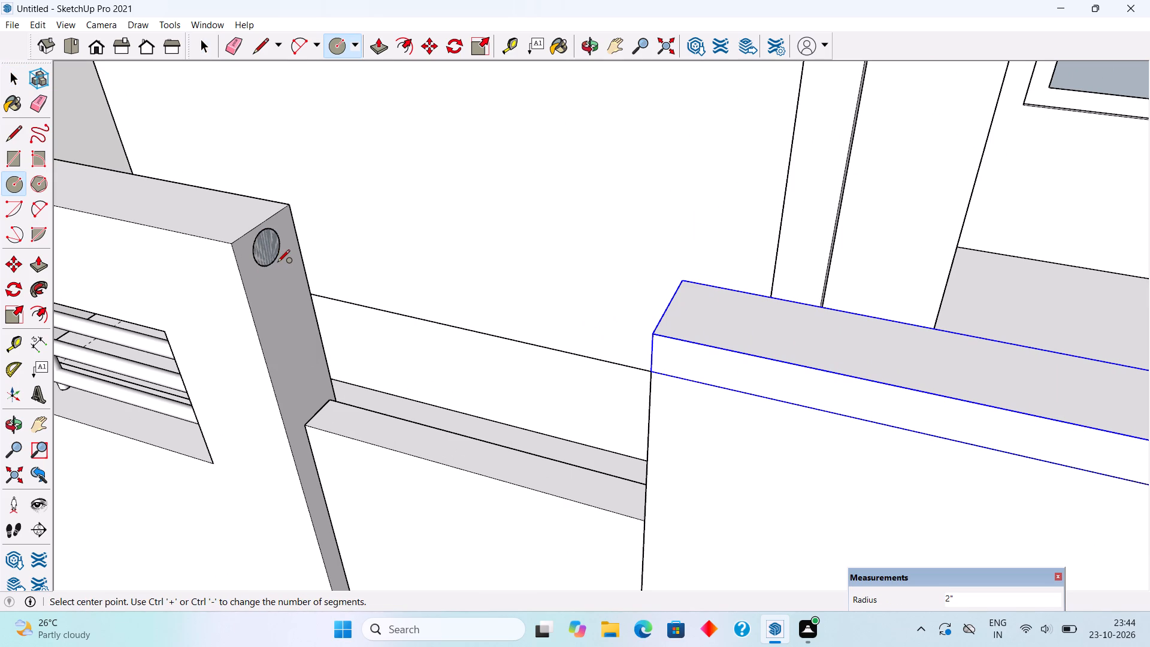
pyautogui.press('p')
pyautogui.click(262, 249)
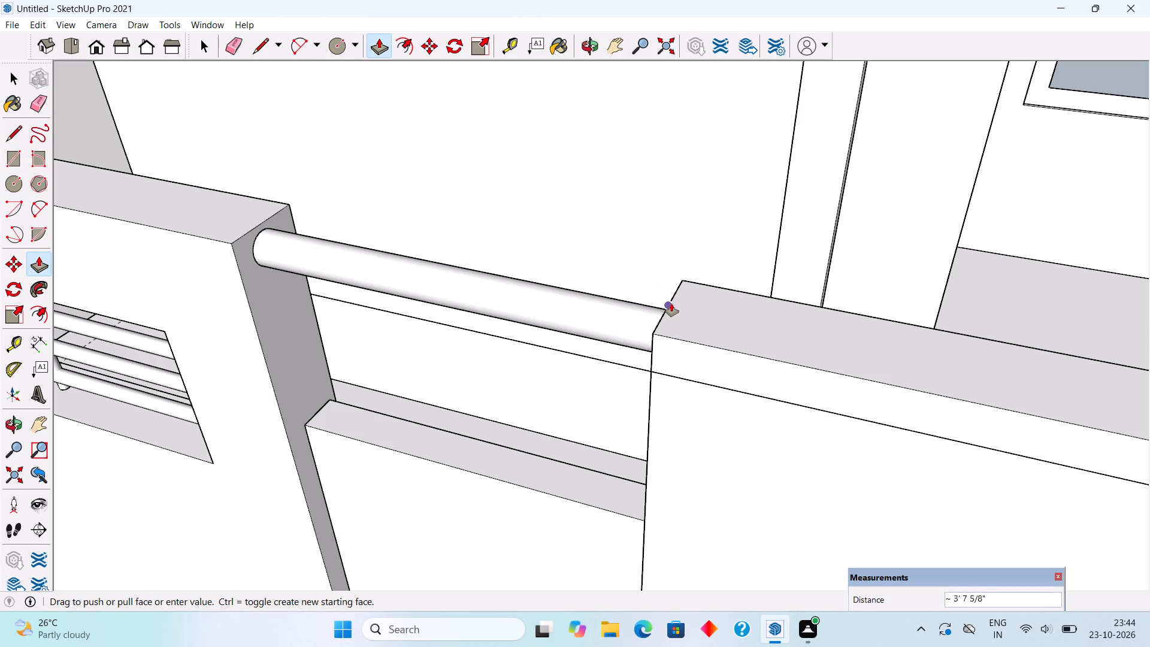
pyautogui.click(671, 304)
# Select the whole round bar spanning the gap above the low wall and make it a group.
pyautogui.press('space')
pyautogui.tripleClick(562, 327)
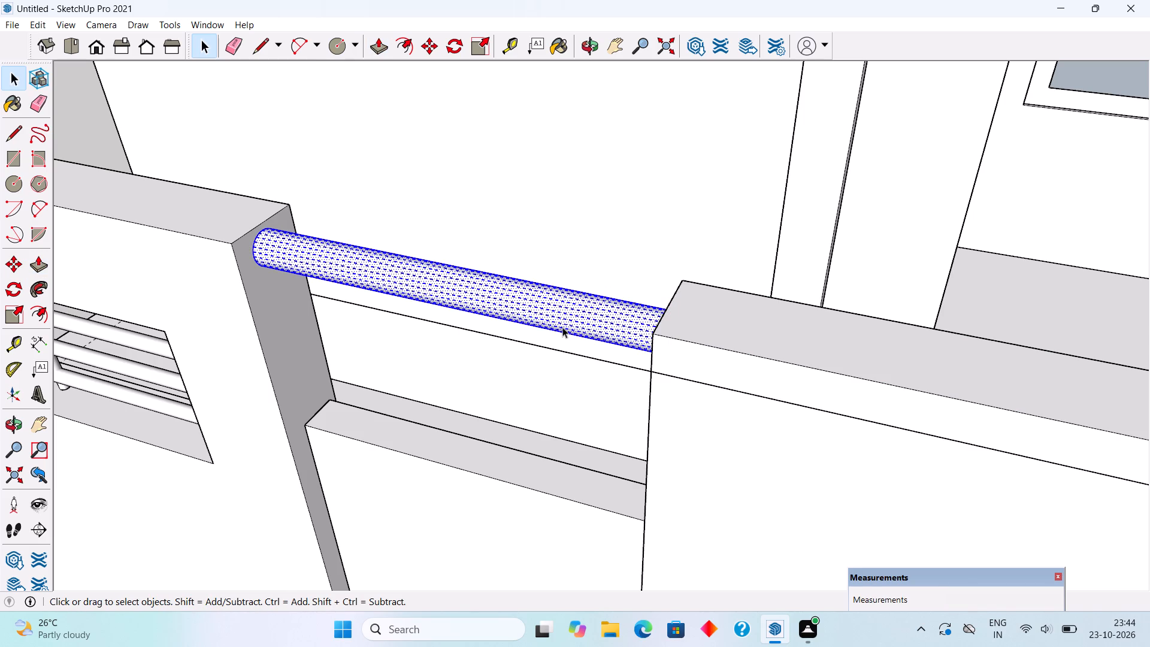
pyautogui.rightClick(562, 327)
pyautogui.click(620, 448)
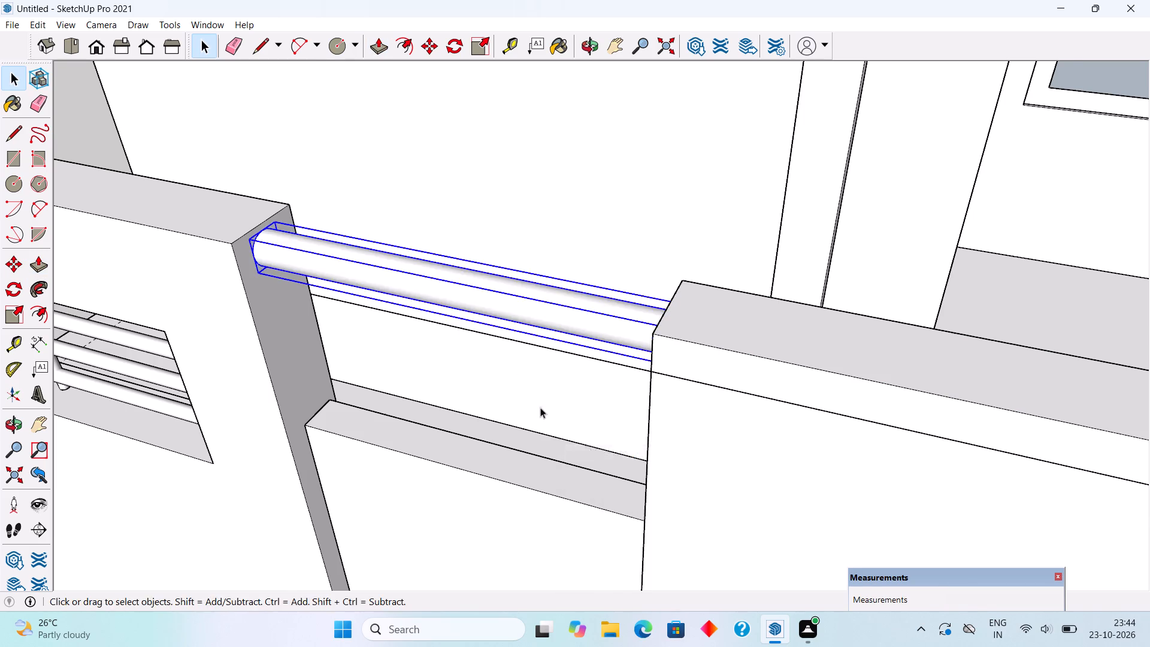
# Draw a smaller circle on the wall's end face below the top bar and extrude it across to the gate post.
pyautogui.moveTo(535, 397); pyautogui.dragTo(467, 250, button='middle')
pyautogui.scroll(4, 254, 136)
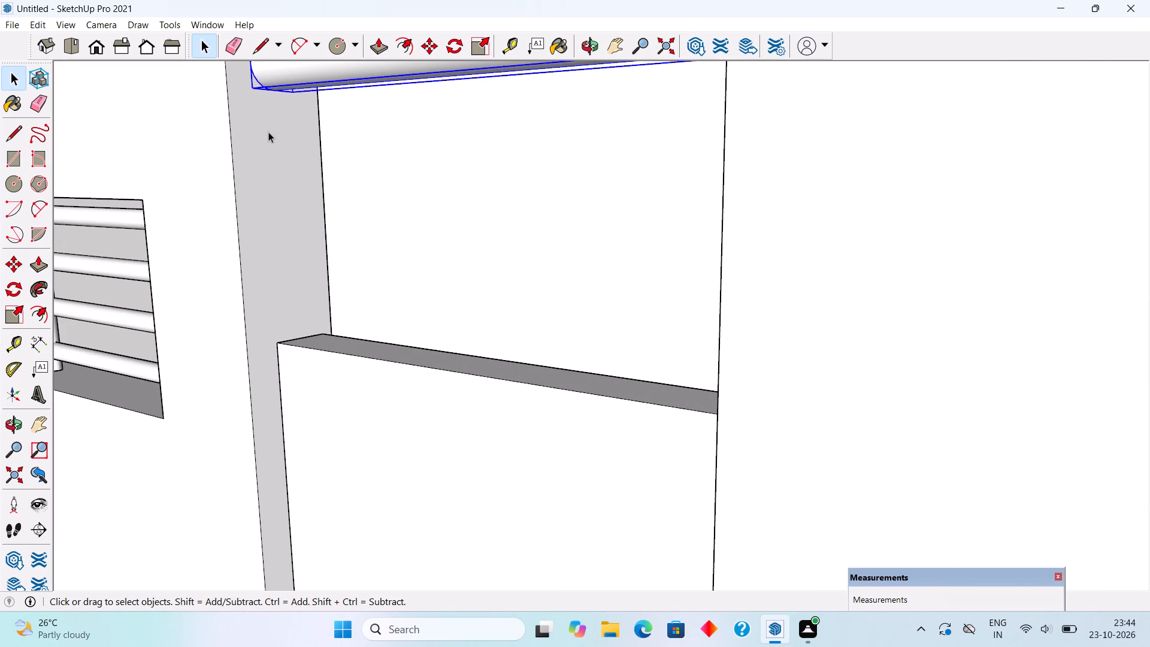
pyautogui.press('c')
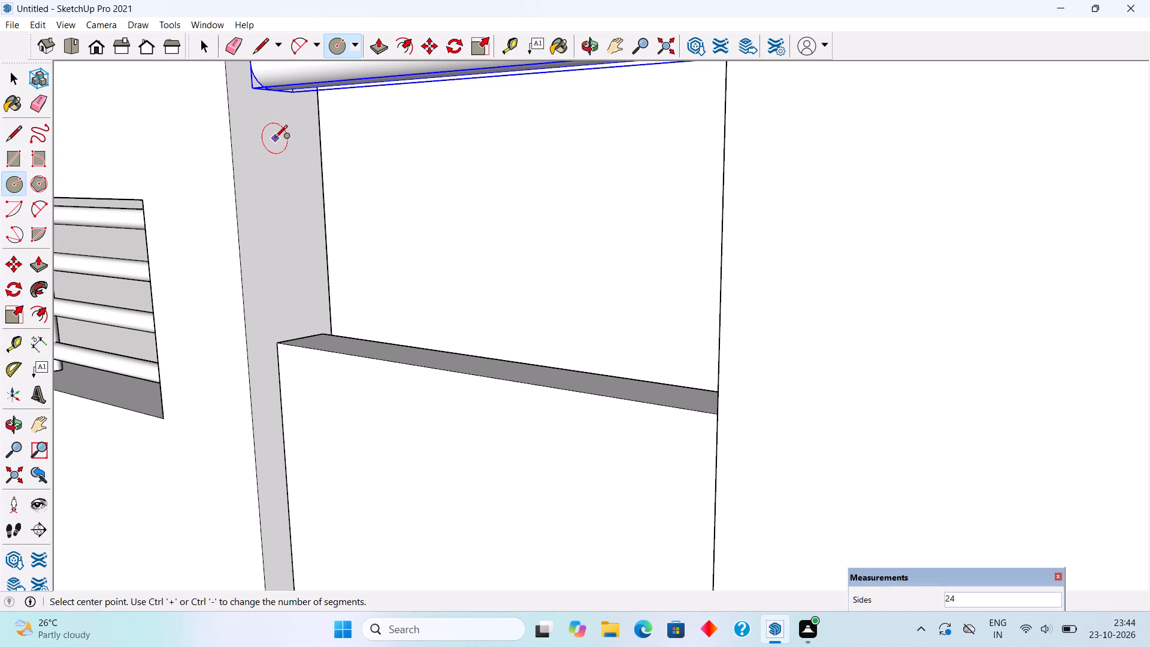
pyautogui.click(283, 183)
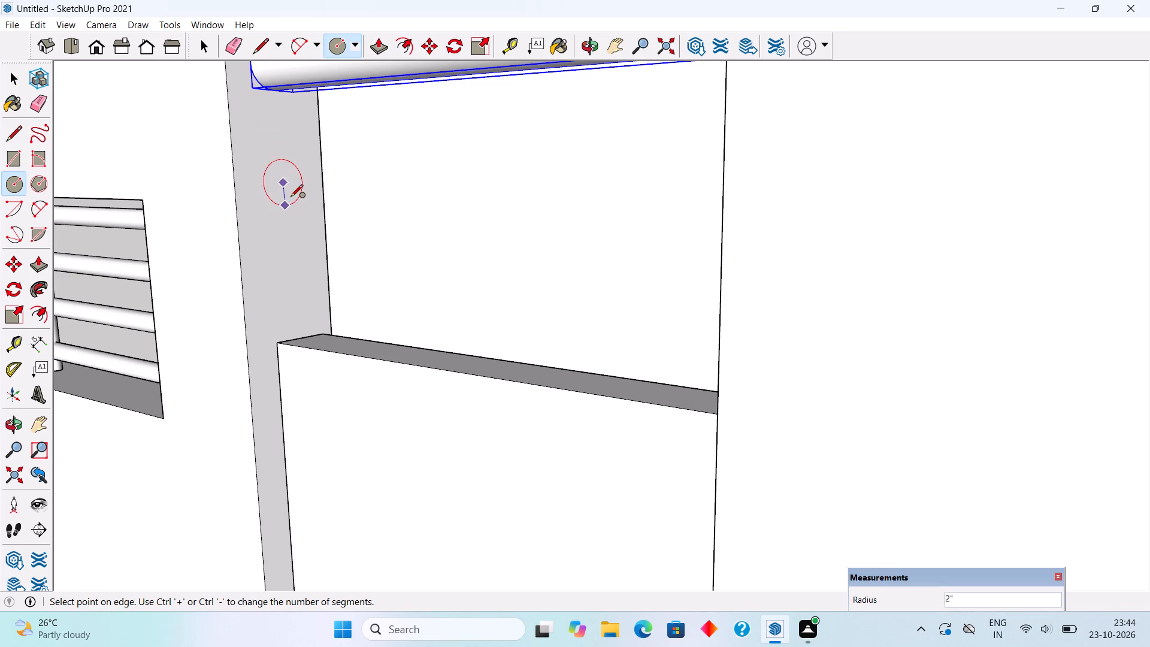
pyautogui.scroll(4, 292, 198)
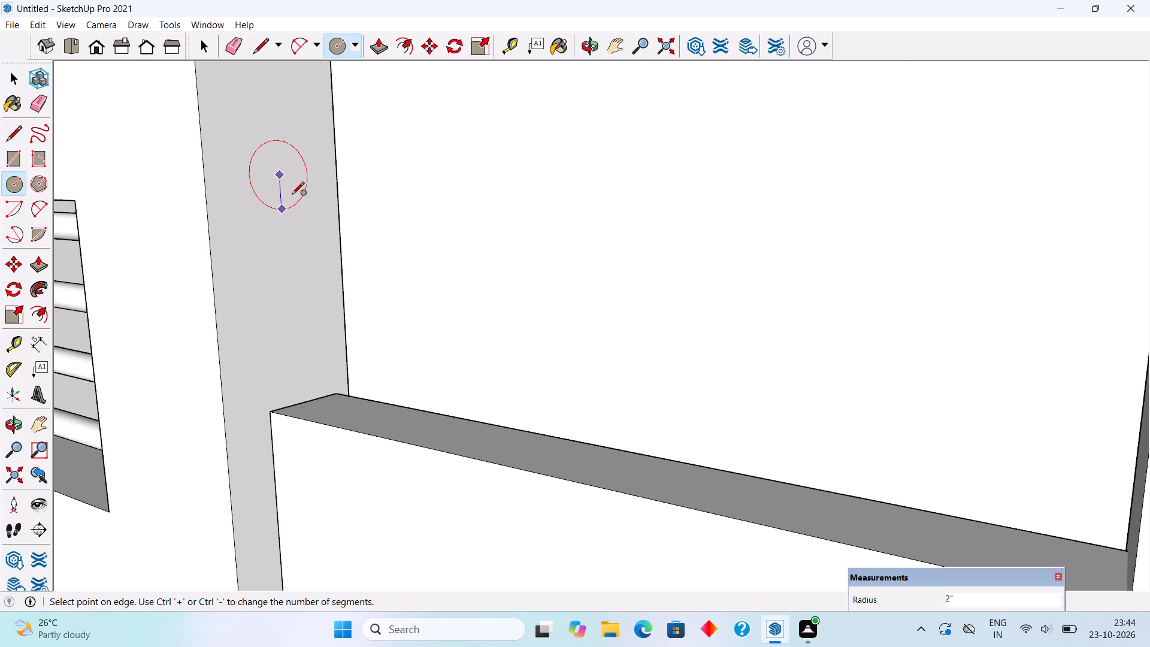
pyautogui.click(292, 194)
pyautogui.press('p')
pyautogui.click(286, 188)
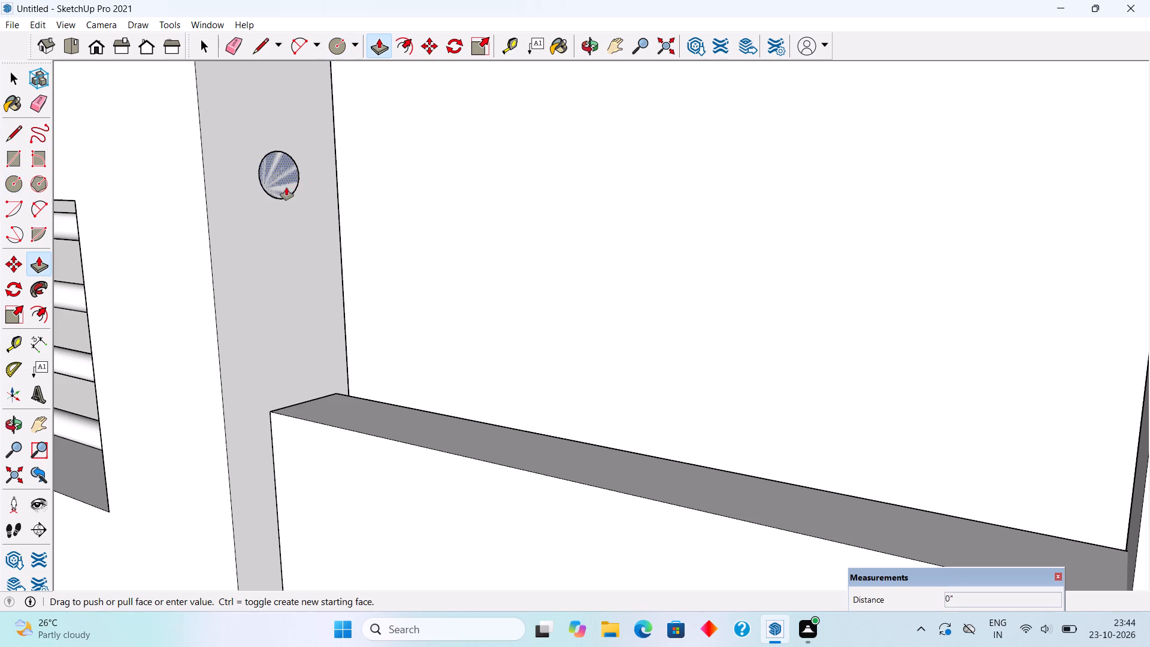
pyautogui.scroll(-9, 379, 189)
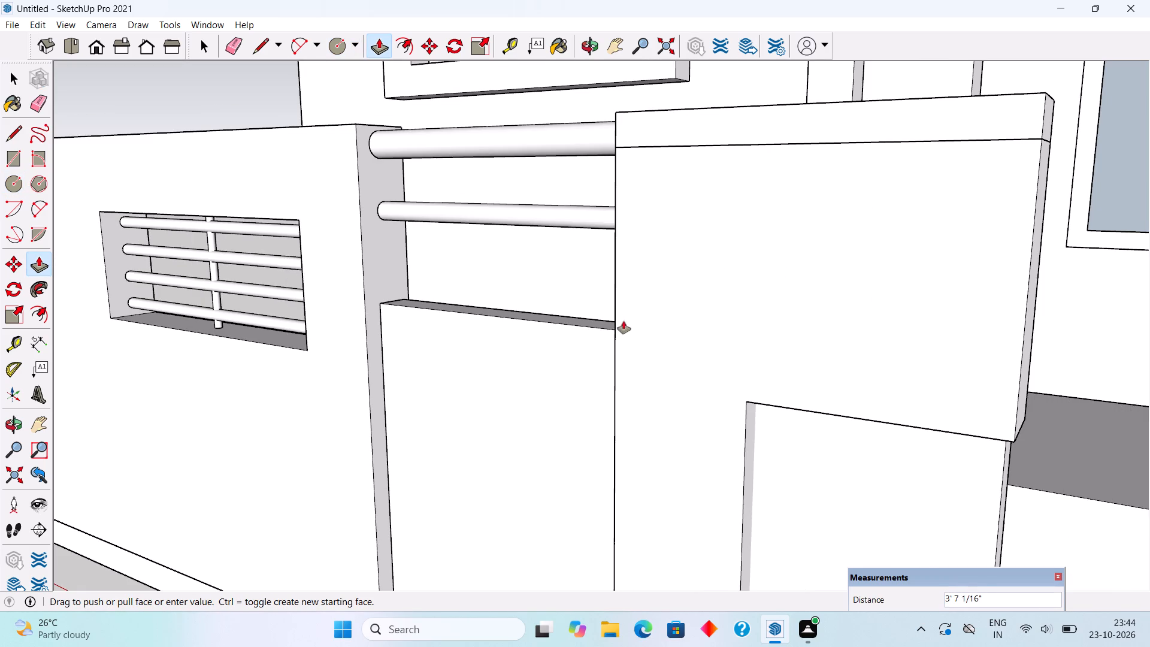
pyautogui.click(620, 339)
# Select the whole thinner round bar and make it a group.
pyautogui.press('space')
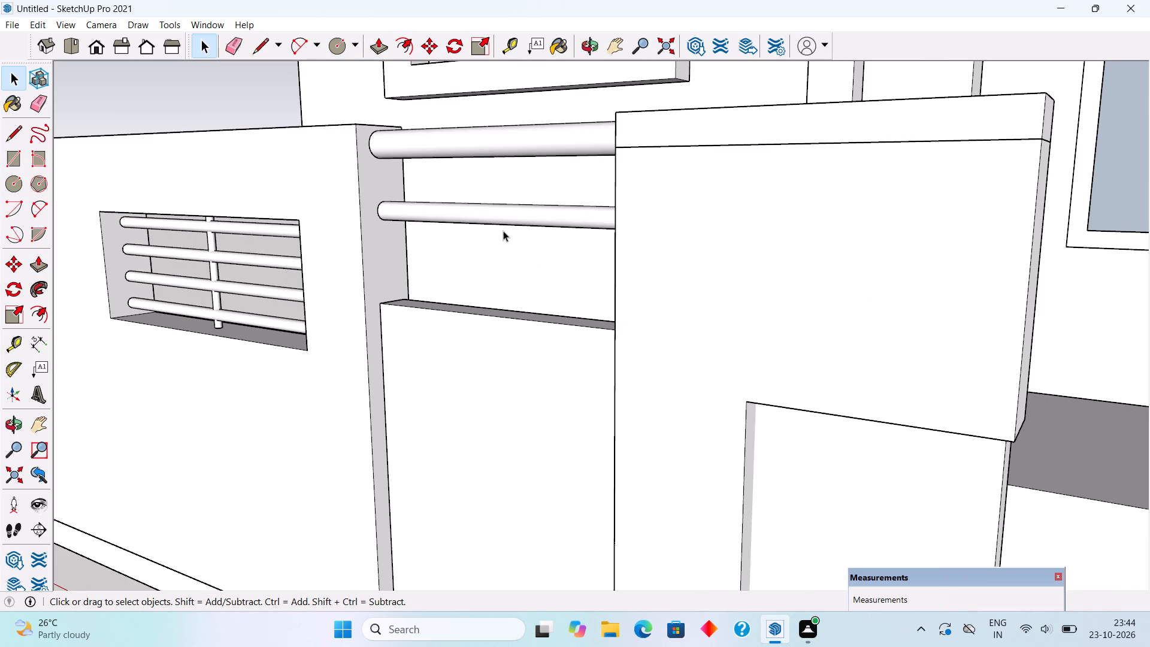
pyautogui.tripleClick(503, 218)
pyautogui.rightClick(503, 218)
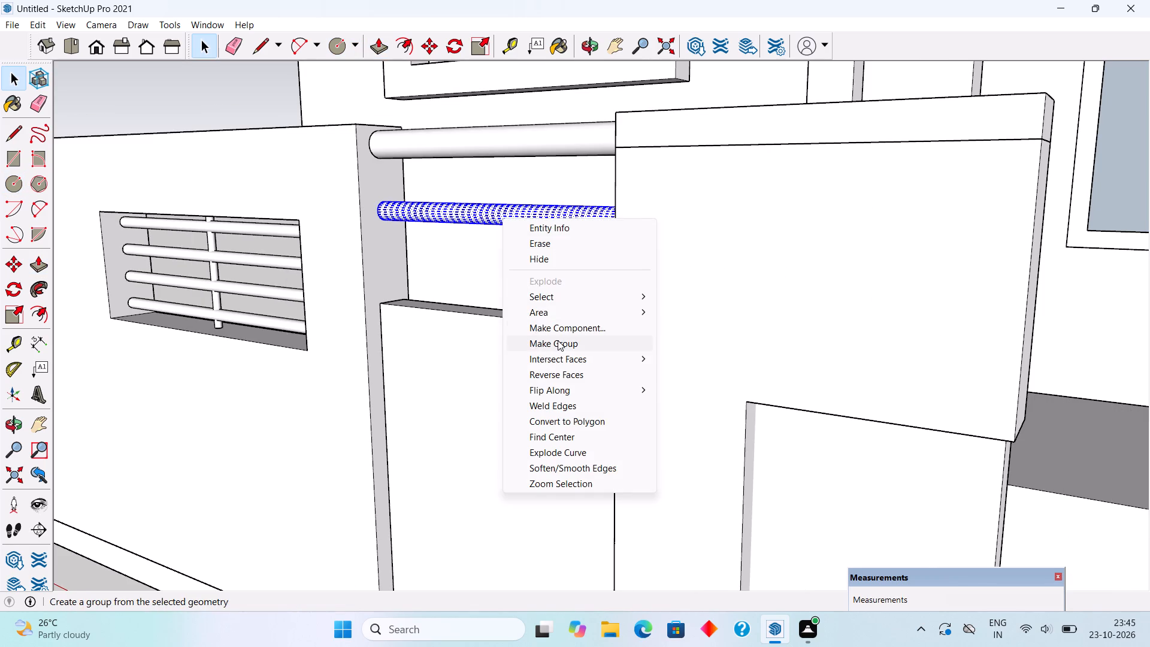
pyautogui.click(558, 340)
# Copy the thinner bar straight down about 9", placing it just above the low wall between the louvred wall and gate post.
pyautogui.scroll(3, 382, 236)
pyautogui.press('m')
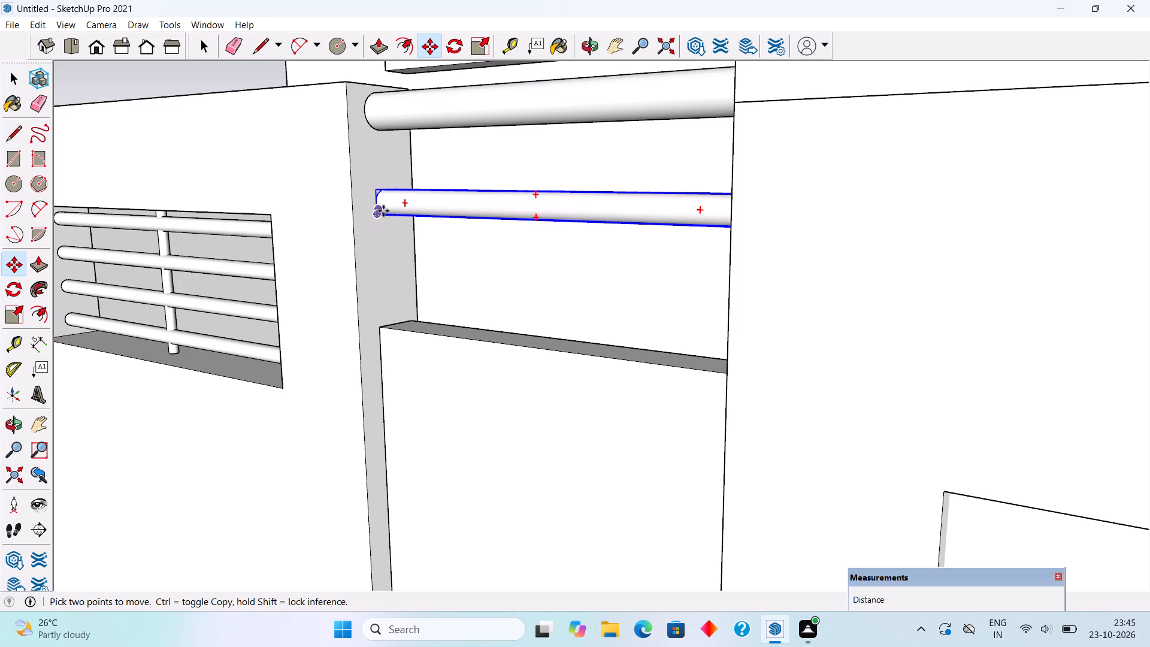
pyautogui.click(383, 211)
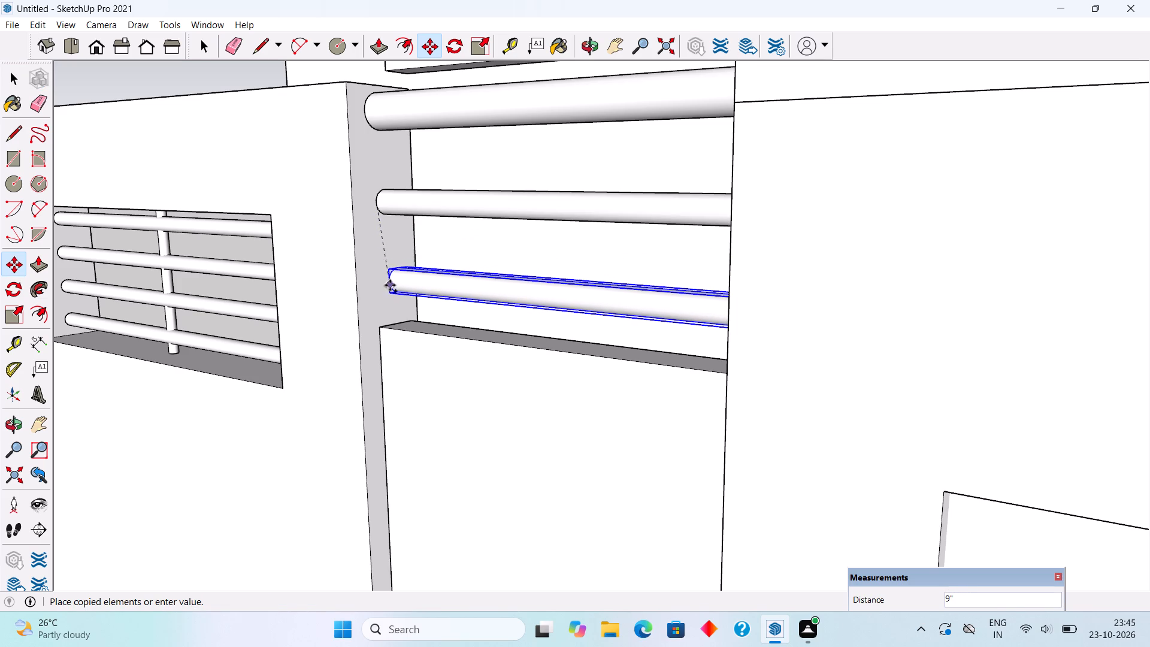
pyautogui.click(388, 288)
pyautogui.press('space')
pyautogui.scroll(-10, 388, 285)
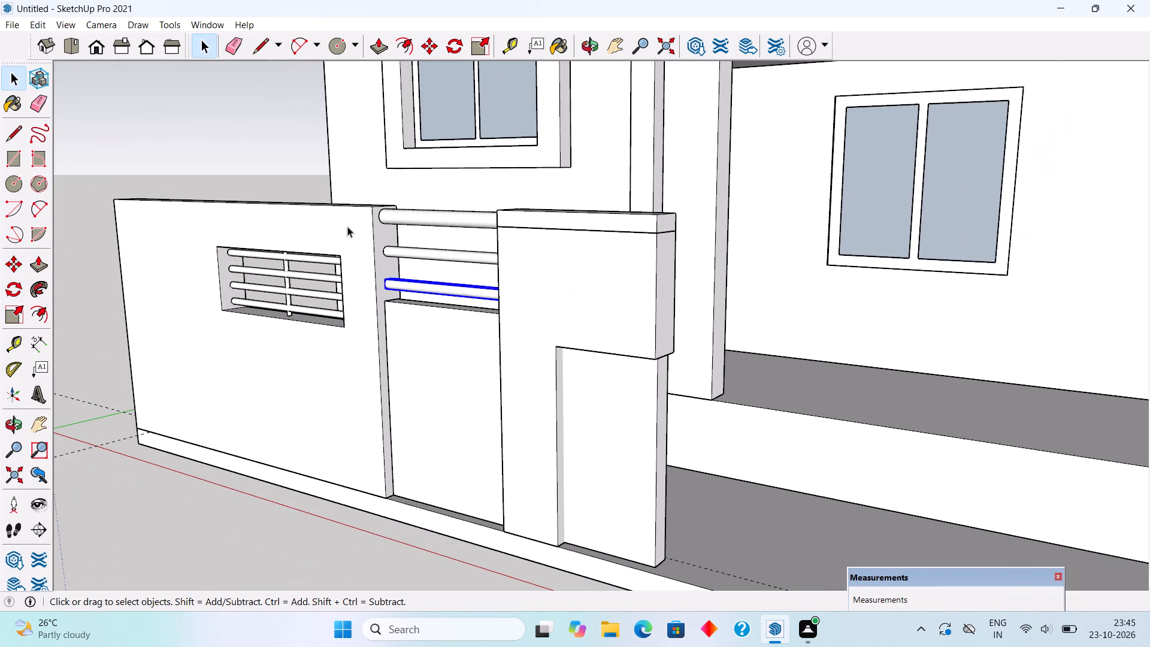
pyautogui.click(312, 183)
# Delete the standing woman scale figure at the model's origin.
pyautogui.moveTo(221, 292); pyautogui.dragTo(392, 266, button='middle')
pyautogui.scroll(-9, 392, 266)
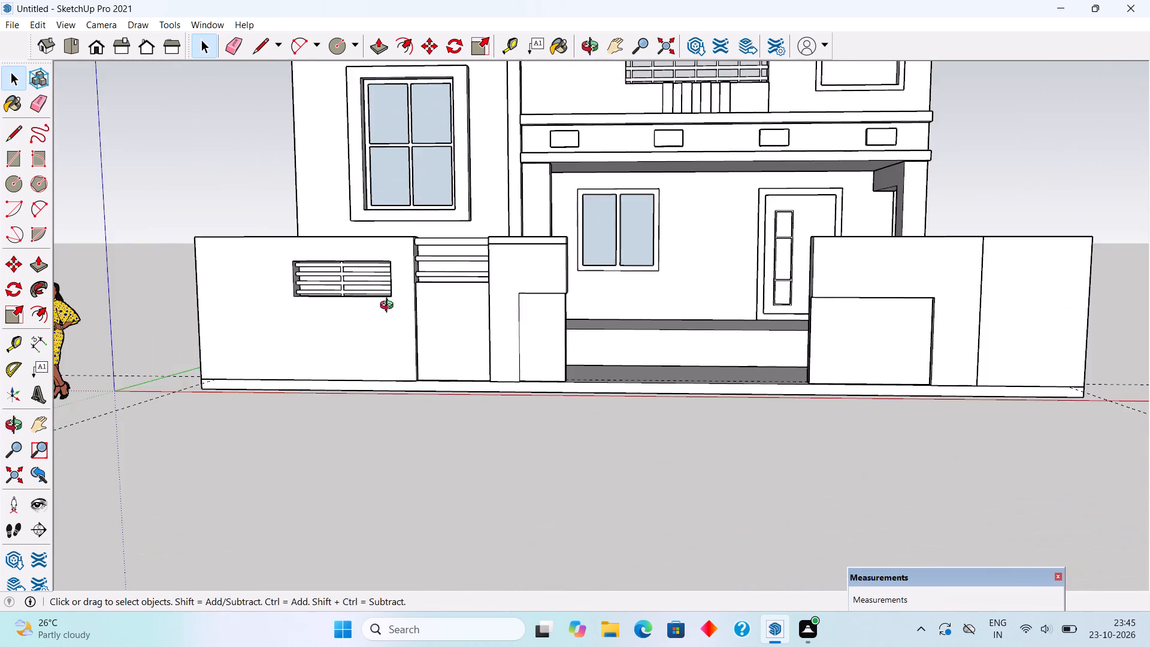
pyautogui.moveTo(386, 302); pyautogui.dragTo(482, 335, button='middle')
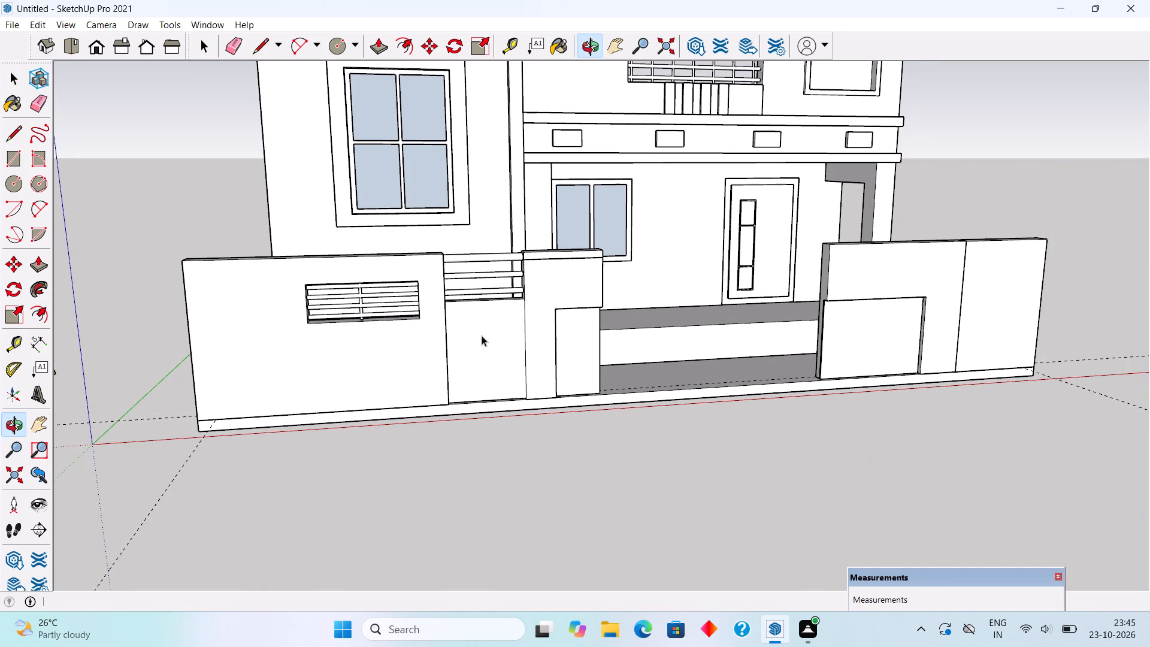
pyautogui.scroll(-5, 480, 347)
pyautogui.moveTo(262, 363); pyautogui.dragTo(558, 300, button='middle')
pyautogui.scroll(4, 562, 338)
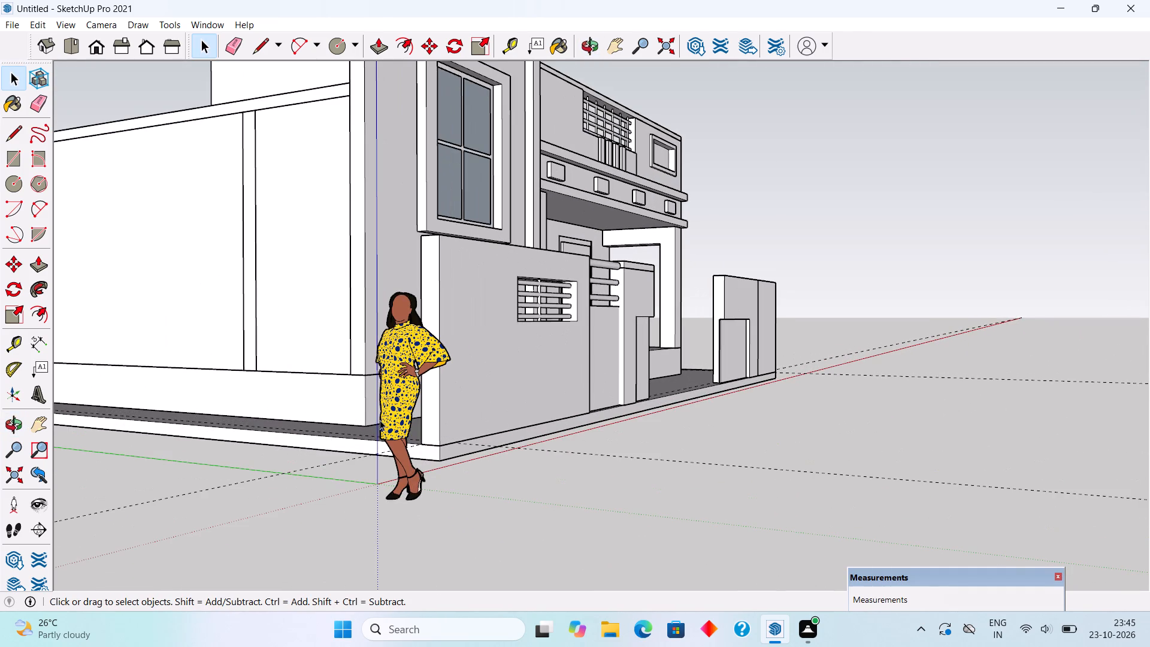
pyautogui.click(391, 417)
pyautogui.press('Delete')
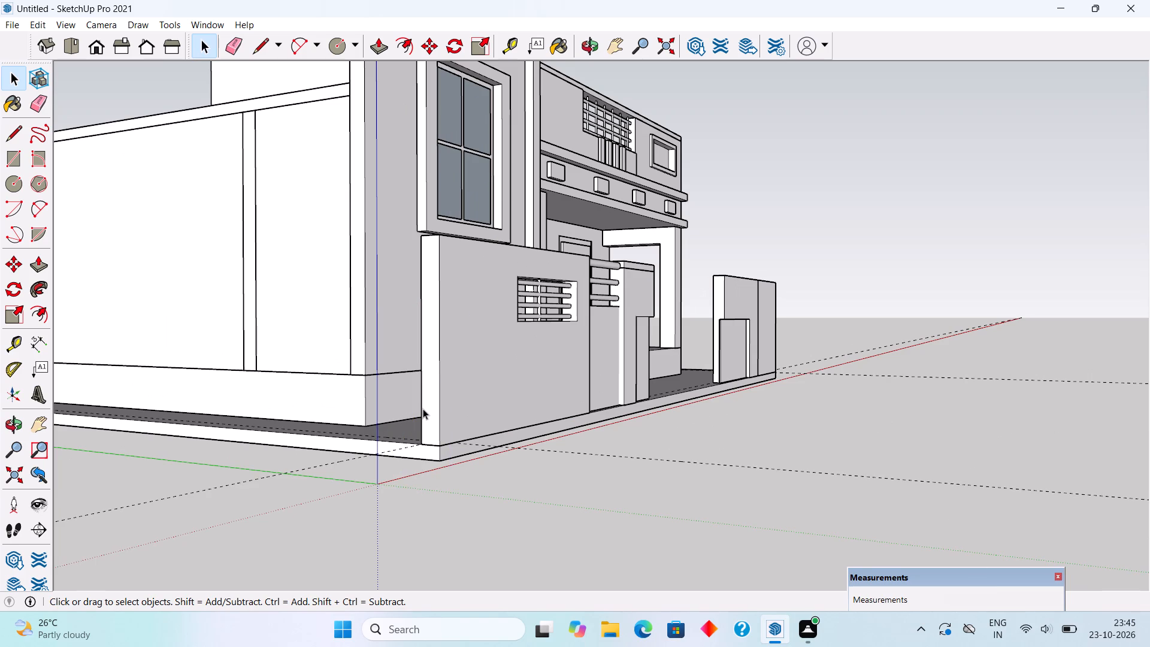
# Open the louvred front wall's group, push its outer end face inward 1' twice, and close the group.
pyautogui.doubleClick(424, 408)
pyautogui.click(427, 407)
pyautogui.press('p')
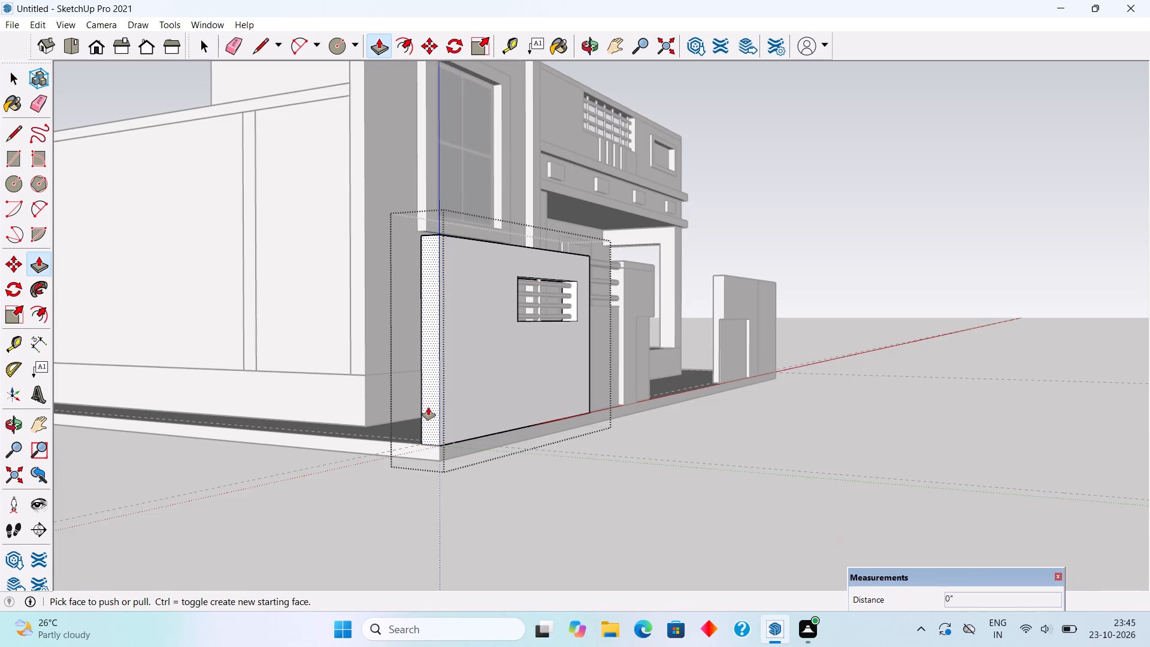
pyautogui.click(428, 407)
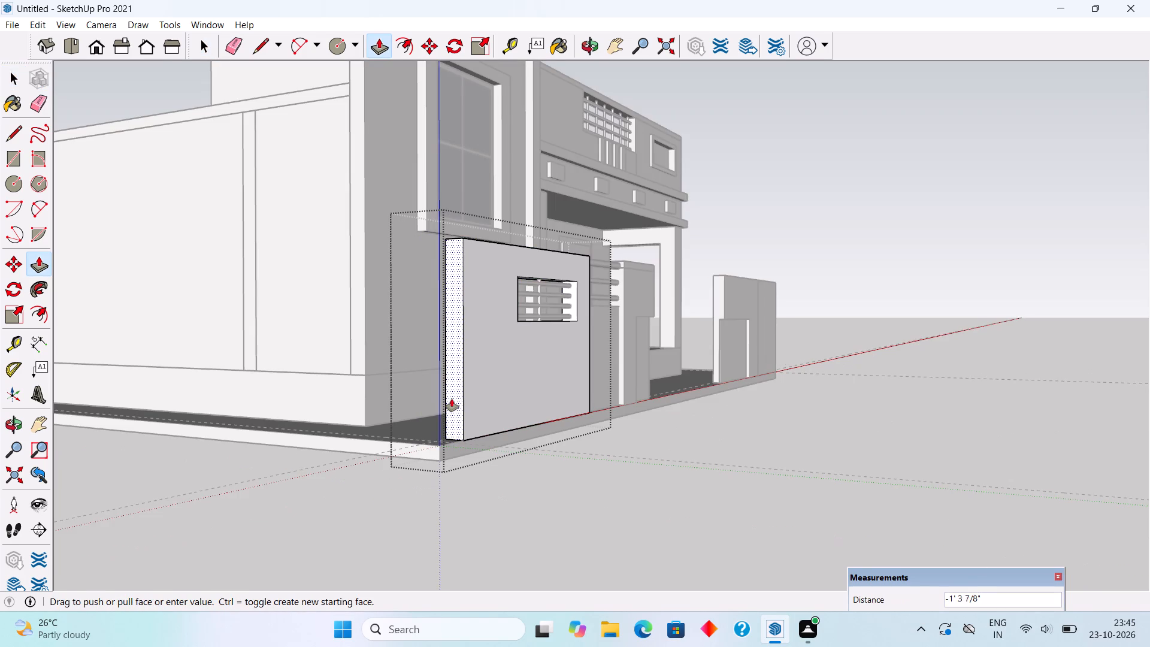
pyautogui.write("1'")
pyautogui.press('Return')
pyautogui.click(452, 399)
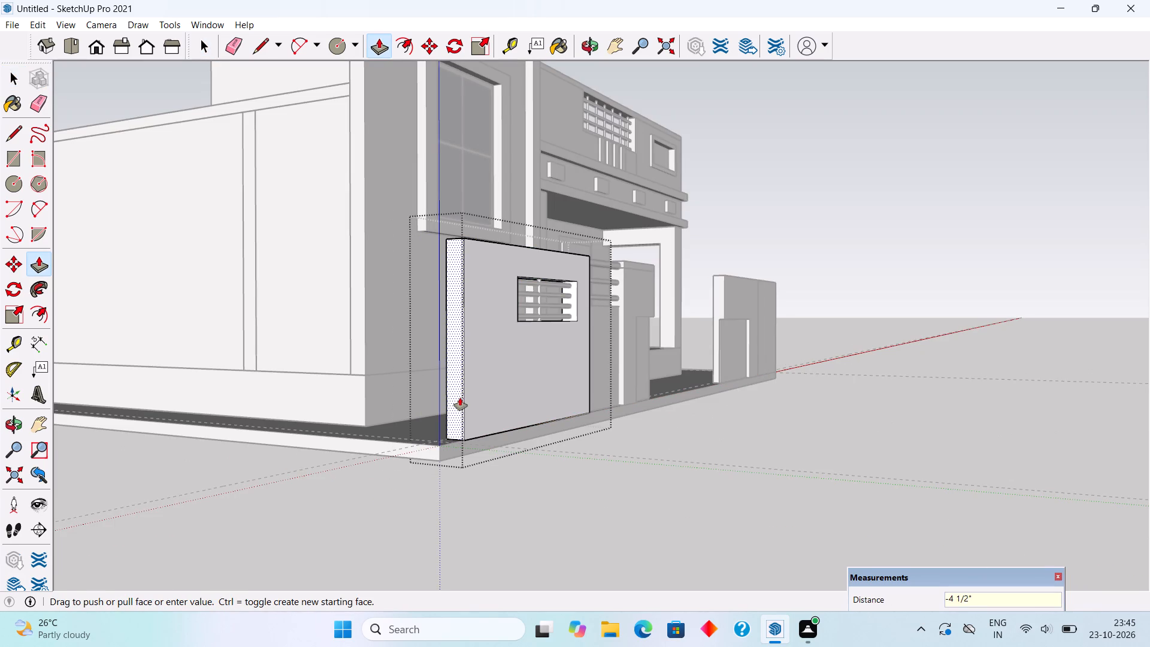
pyautogui.press('1')
pyautogui.press("'")
pyautogui.press('Return')
pyautogui.press('space')
pyautogui.click(617, 464)
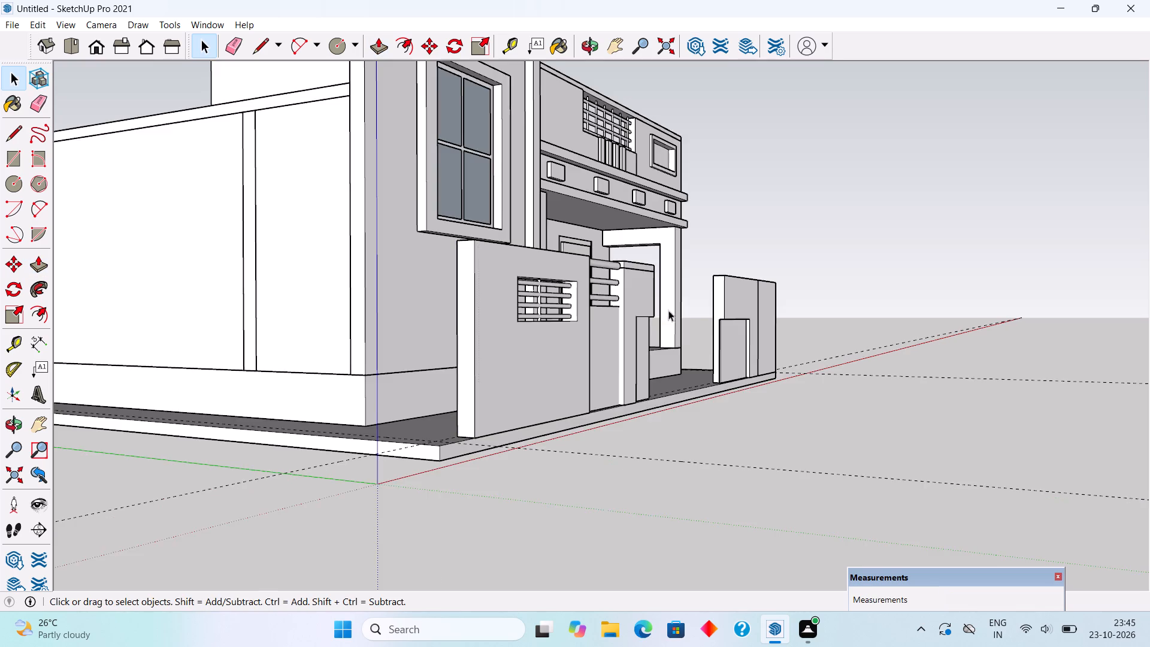
# Move the louvred wall with its upper three louvres and divider, the railings, low wall, gate post and cap 2' outward to the base slab's corner.
pyautogui.moveTo(675, 289); pyautogui.dragTo(399, 364, button='middle')
pyautogui.scroll(2, 398, 364)
pyautogui.keyDown('ctrl'); pyautogui.click(394, 369); pyautogui.keyUp('ctrl')
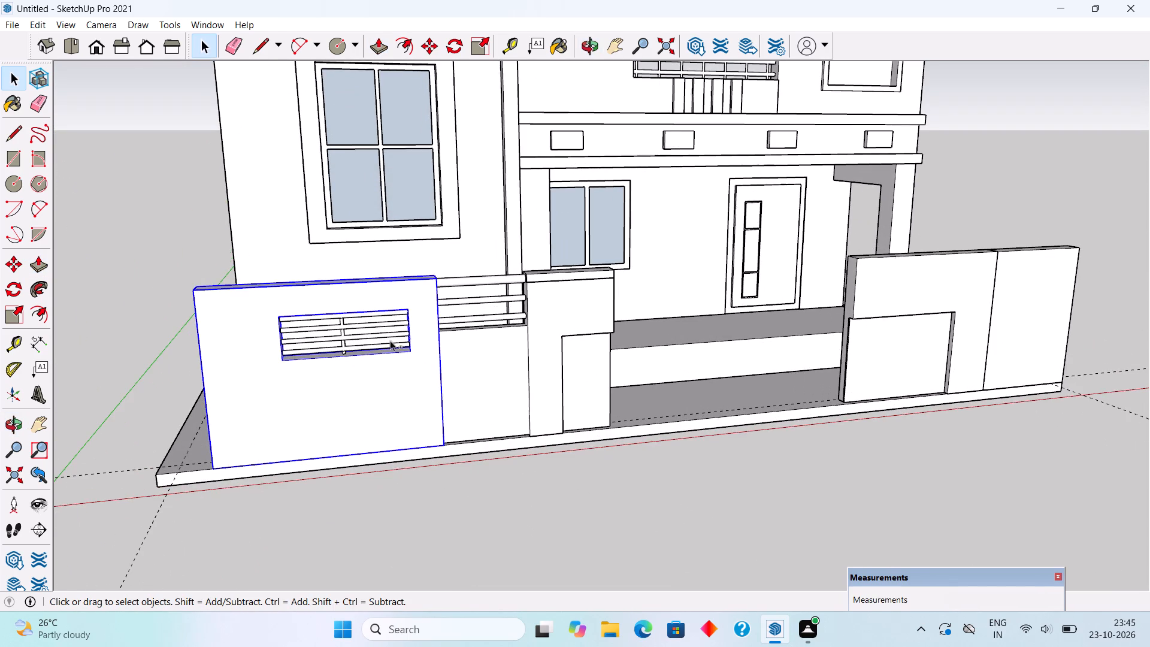
pyautogui.keyDown('ctrl'); pyautogui.click(390, 337); pyautogui.keyUp('ctrl')
pyautogui.keyDown('ctrl'); pyautogui.scroll(9, 390, 337); pyautogui.keyUp('ctrl')
pyautogui.keyDown('ctrl'); pyautogui.click(380, 316); pyautogui.keyUp('ctrl')
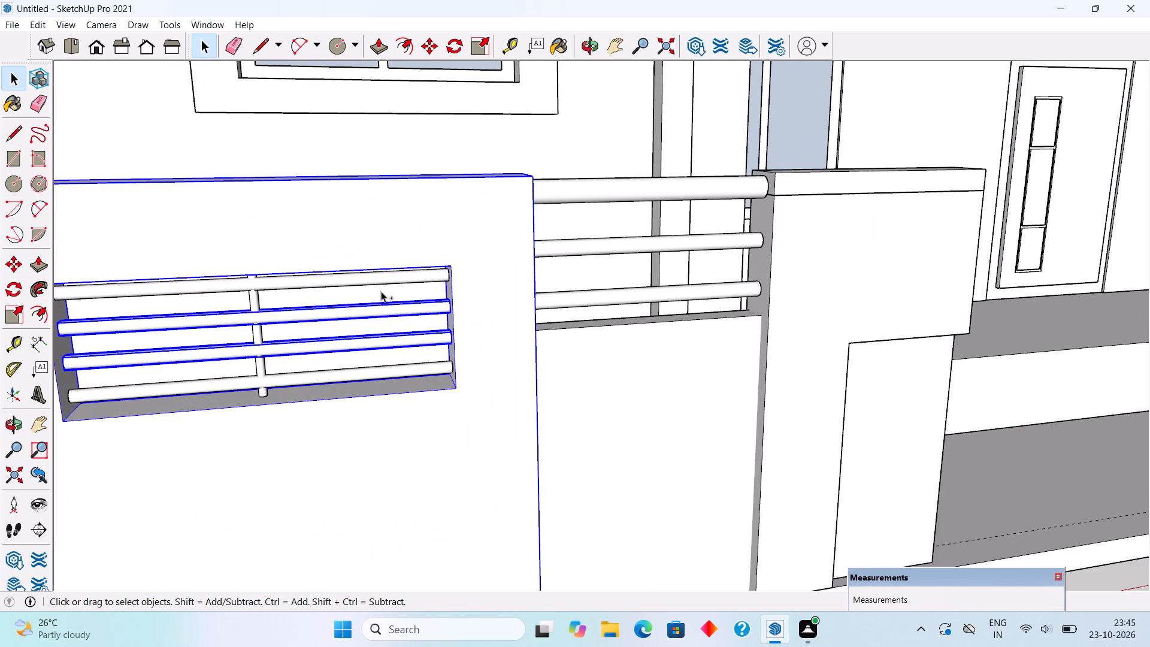
pyautogui.keyDown('ctrl'); pyautogui.click(384, 280); pyautogui.keyUp('ctrl')
pyautogui.keyDown('ctrl'); pyautogui.click(254, 303); pyautogui.keyUp('ctrl')
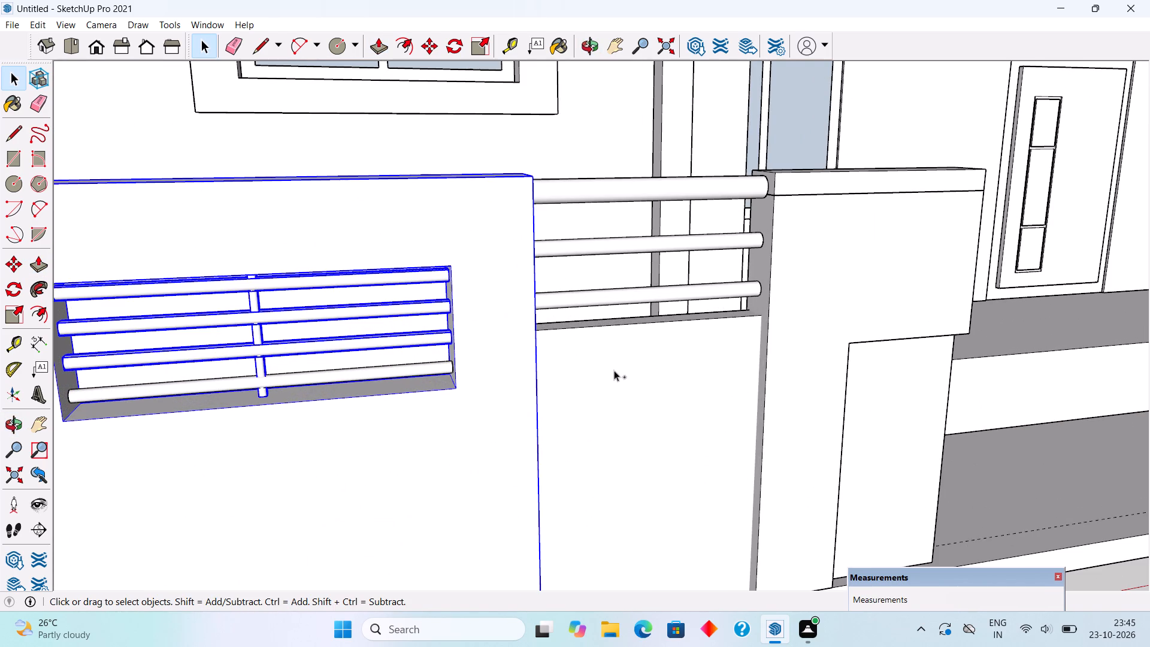
pyautogui.keyDown('ctrl'); pyautogui.click(614, 370); pyautogui.keyUp('ctrl')
pyautogui.keyDown('ctrl'); pyautogui.click(625, 301); pyautogui.keyUp('ctrl')
pyautogui.keyDown('ctrl'); pyautogui.click(624, 246); pyautogui.keyUp('ctrl')
pyautogui.keyDown('ctrl'); pyautogui.click(624, 198); pyautogui.keyUp('ctrl')
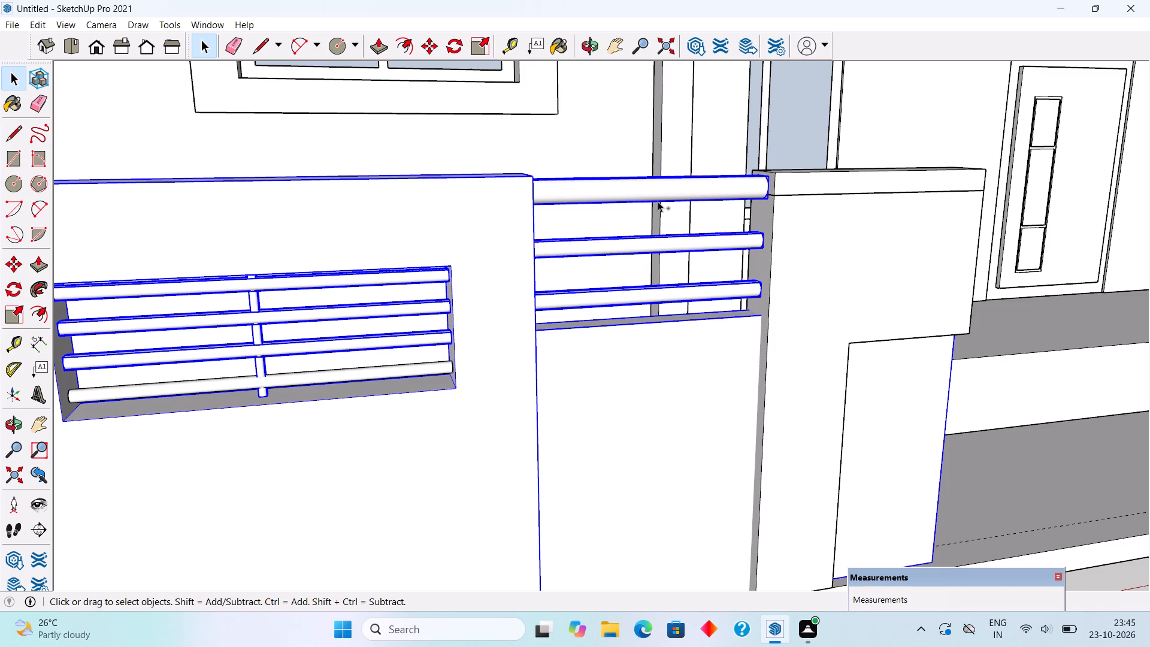
pyautogui.keyDown('ctrl'); pyautogui.click(847, 186); pyautogui.keyUp('ctrl')
pyautogui.keyDown('ctrl'); pyautogui.click(847, 250); pyautogui.keyUp('ctrl')
pyautogui.keyDown('ctrl'); pyautogui.scroll(-10, 847, 250); pyautogui.keyUp('ctrl')
pyautogui.keyDown('ctrl'); pyautogui.scroll(9, 383, 425); pyautogui.keyUp('ctrl')
pyautogui.press('m')
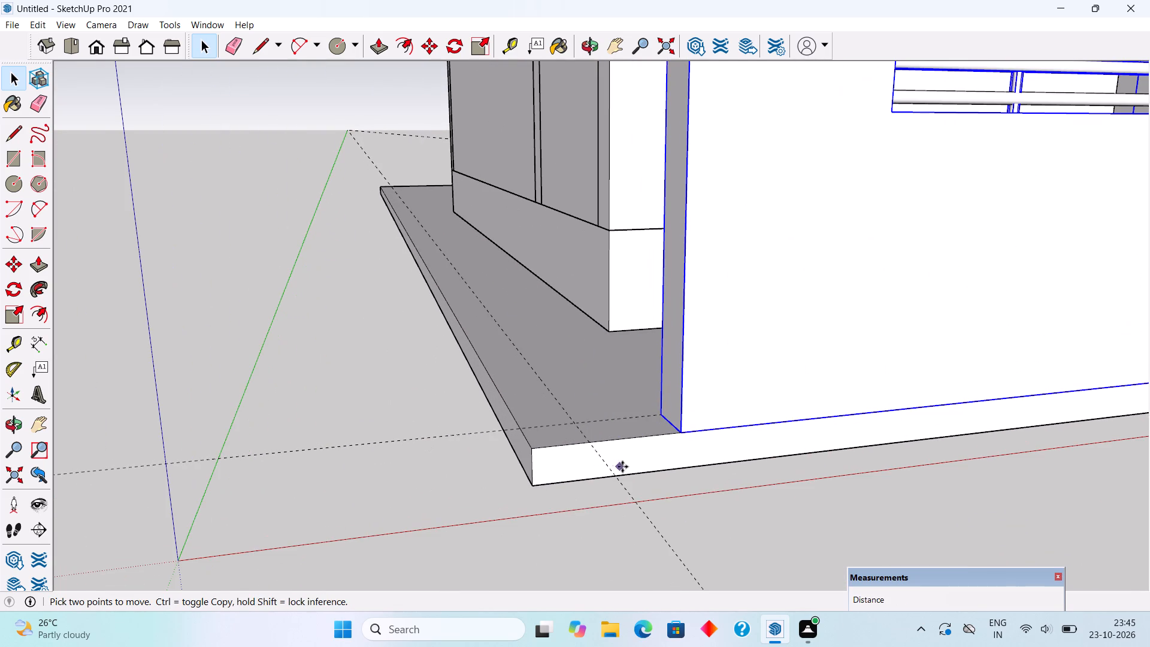
pyautogui.click(682, 431)
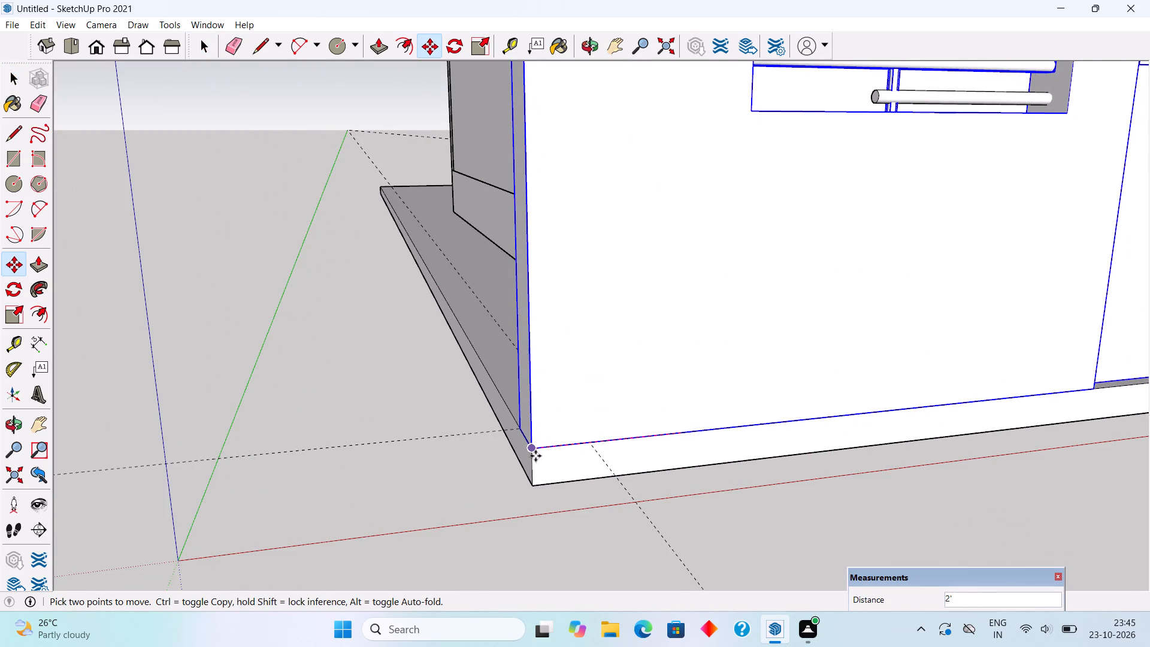
pyautogui.click(534, 456)
pyautogui.press('space')
pyautogui.click(468, 470)
# Examine the gate opening between the gate post and the opposite front wall from several angles.
pyautogui.scroll(-4, 370, 386)
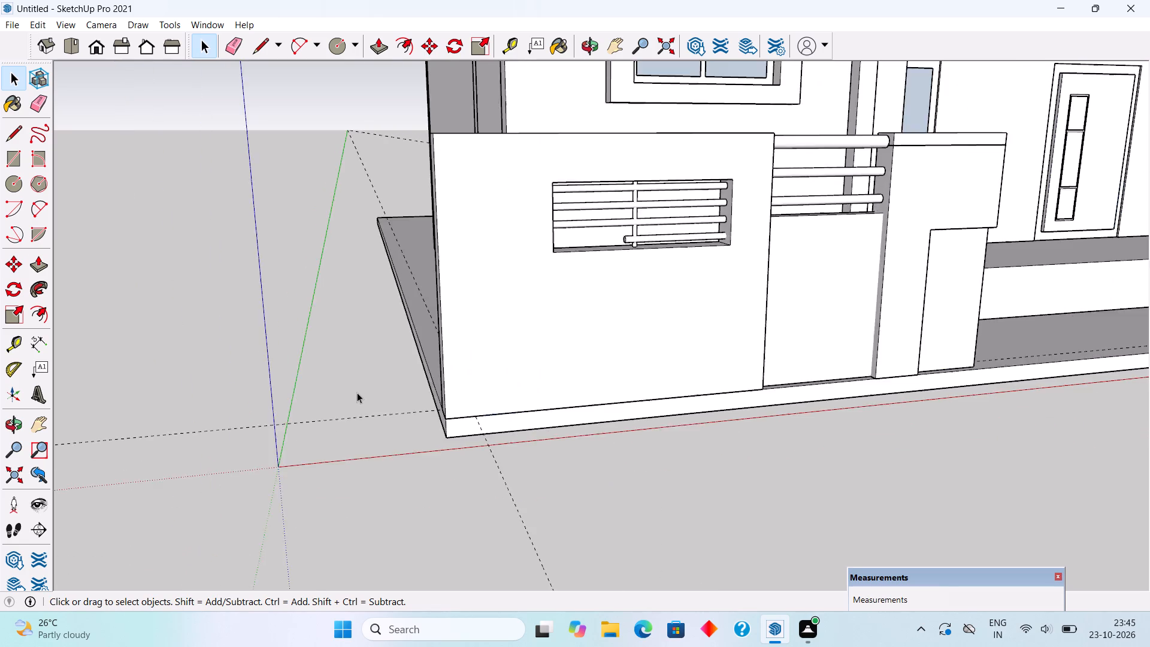
pyautogui.scroll(-6, 357, 392)
pyautogui.click(784, 439)
pyautogui.scroll(-6, 618, 364)
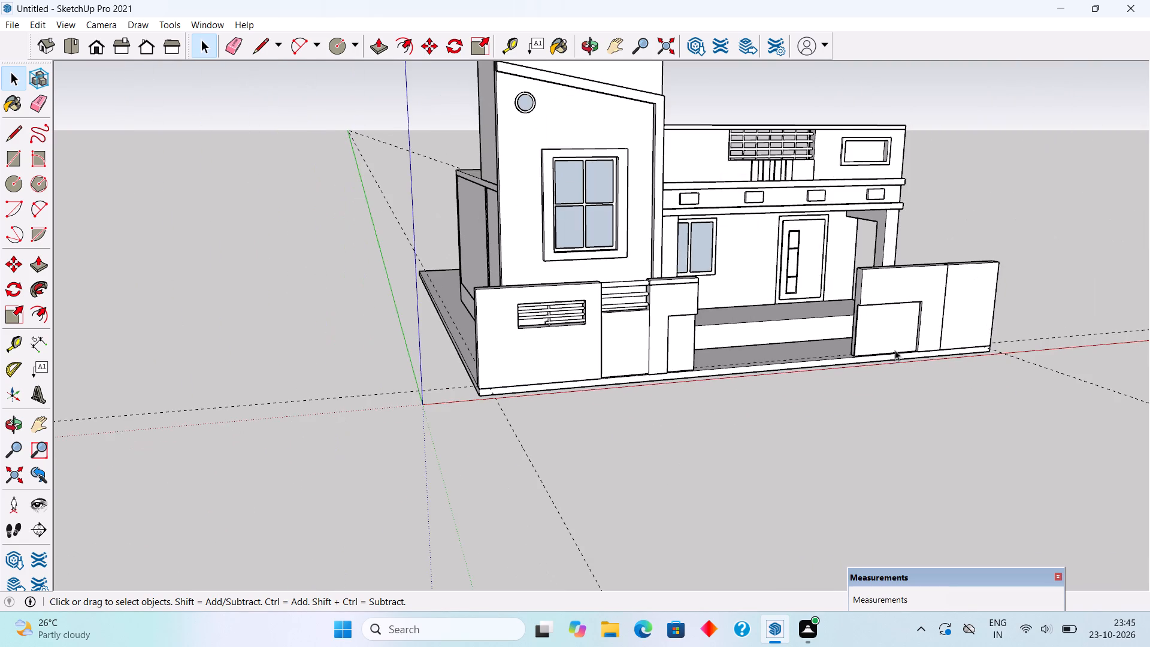
pyautogui.moveTo(904, 341); pyautogui.dragTo(839, 357, button='middle')
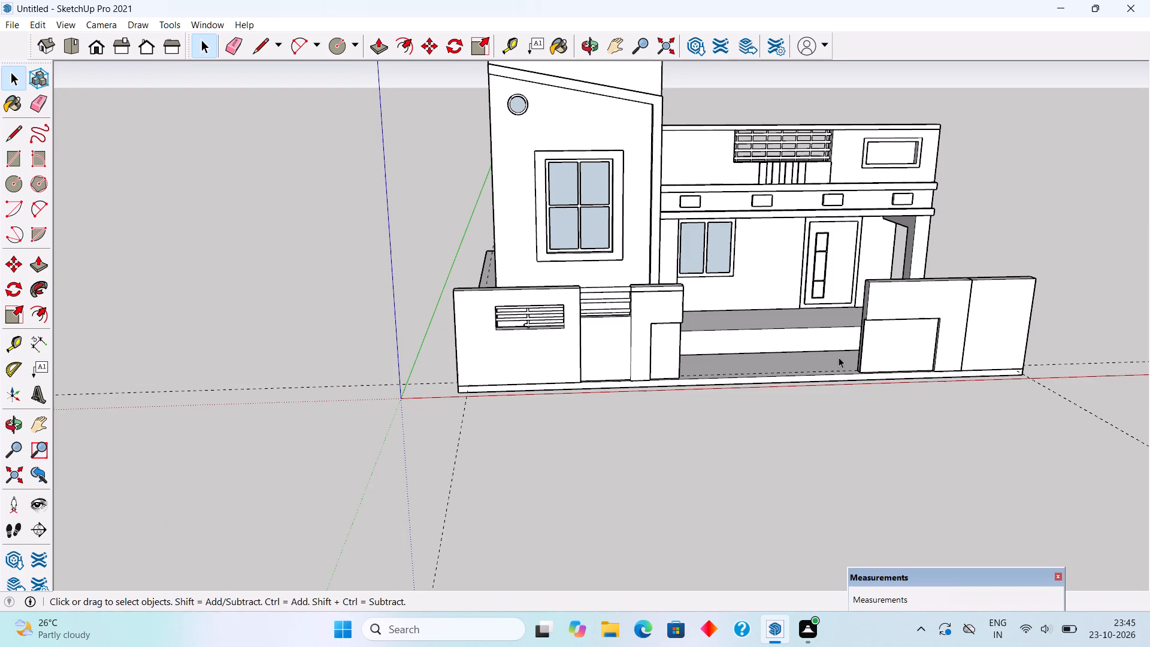
pyautogui.moveTo(800, 337); pyautogui.dragTo(704, 520, button='middle')
pyautogui.moveTo(728, 366); pyautogui.dragTo(725, 431, button='middle')
pyautogui.scroll(5, 747, 446)
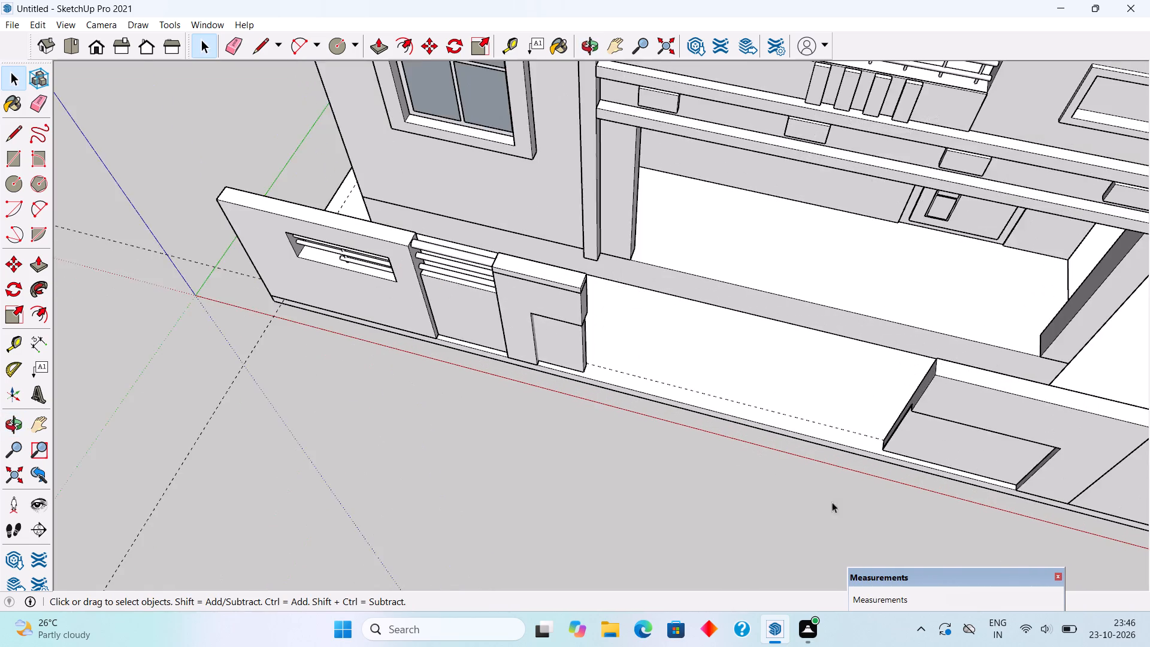
pyautogui.scroll(2, 835, 497)
pyautogui.moveTo(881, 468); pyautogui.dragTo(797, 425, button='middle')
pyautogui.scroll(3, 598, 335)
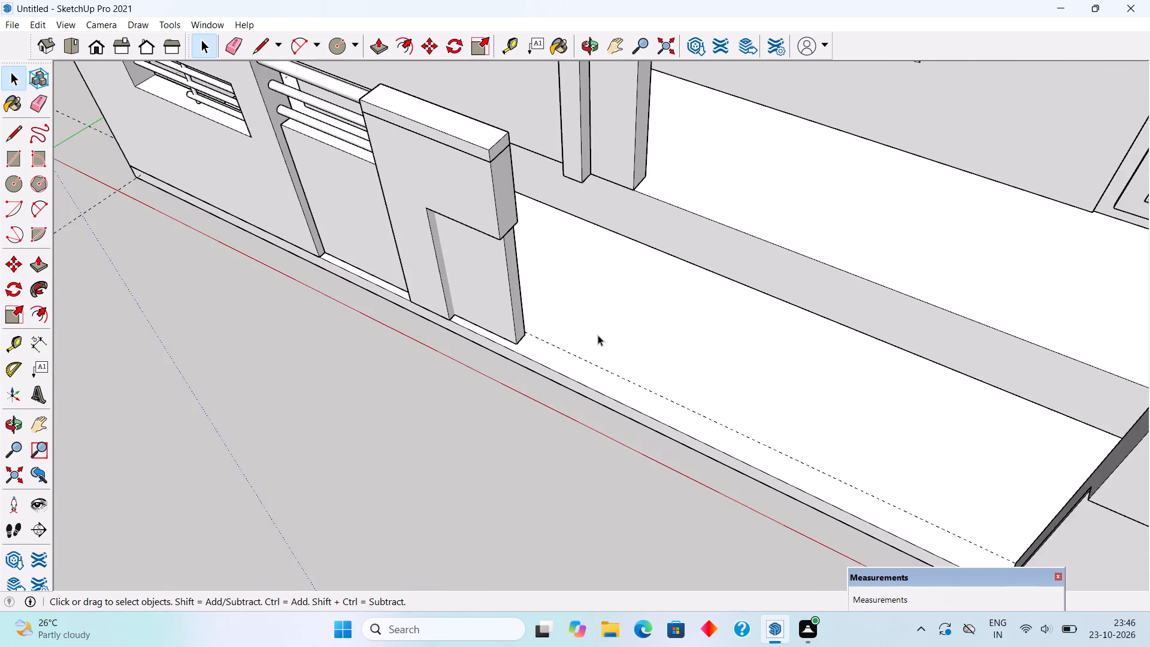
pyautogui.scroll(1, 598, 335)
pyautogui.scroll(-2, 550, 351)
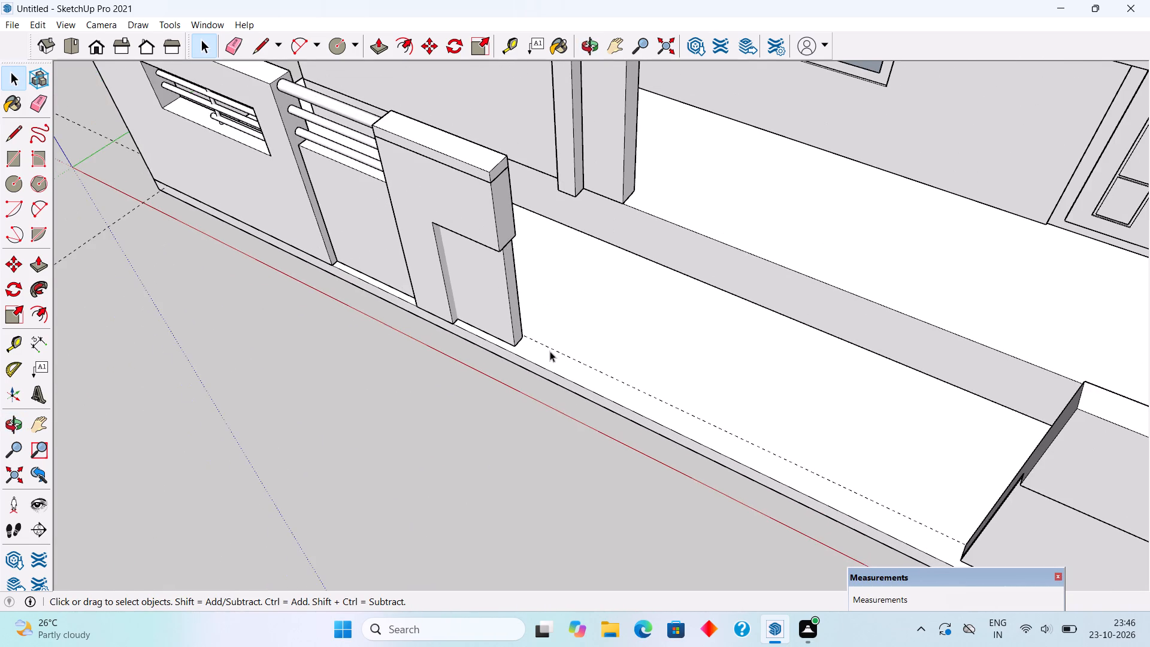
pyautogui.moveTo(559, 321); pyautogui.dragTo(605, 339, button='middle')
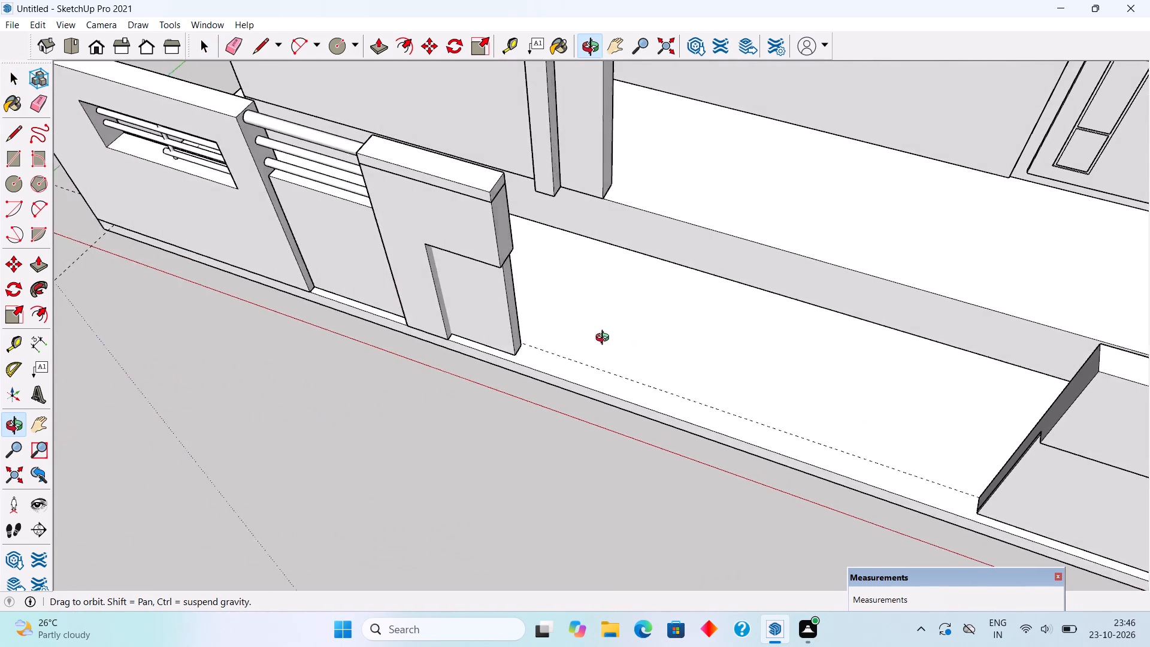
pyautogui.moveTo(605, 339); pyautogui.dragTo(447, 273, button='middle')
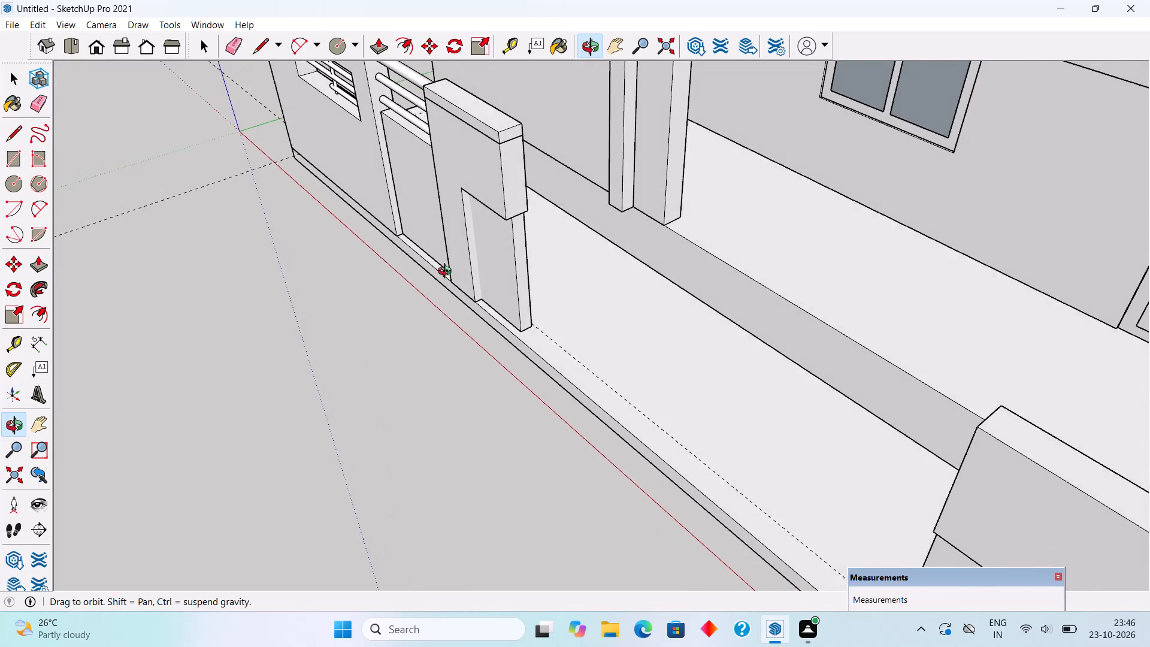
pyautogui.moveTo(447, 273); pyautogui.dragTo(471, 250, button='middle')
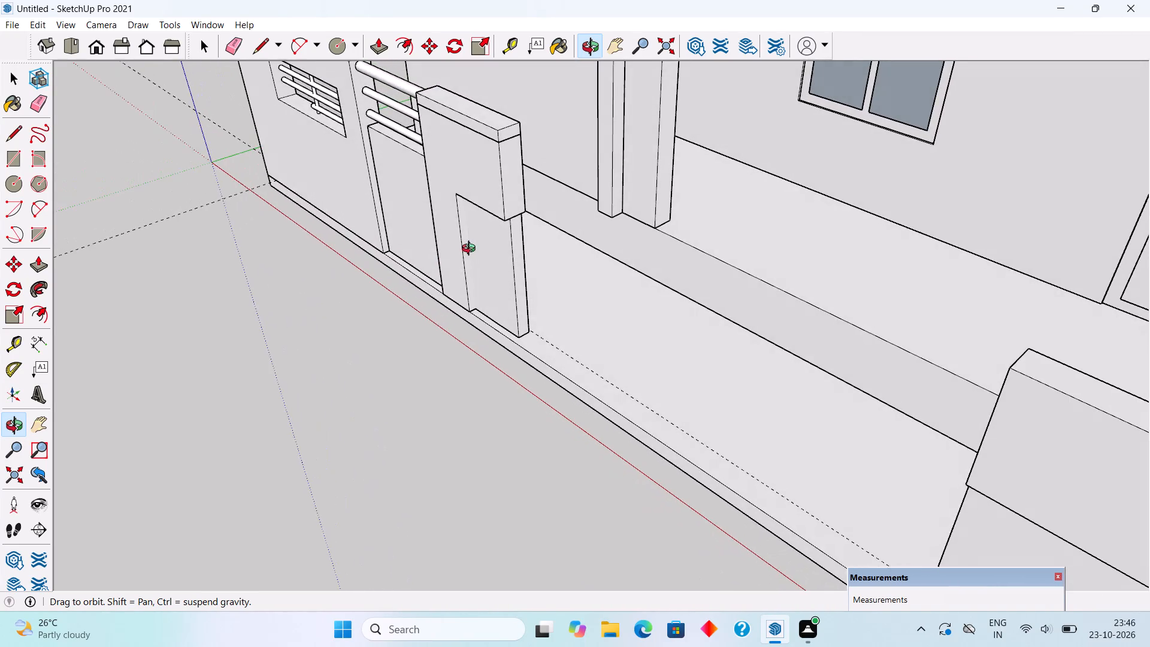
pyautogui.moveTo(471, 250); pyautogui.dragTo(573, 305, button='middle')
pyautogui.press('f')
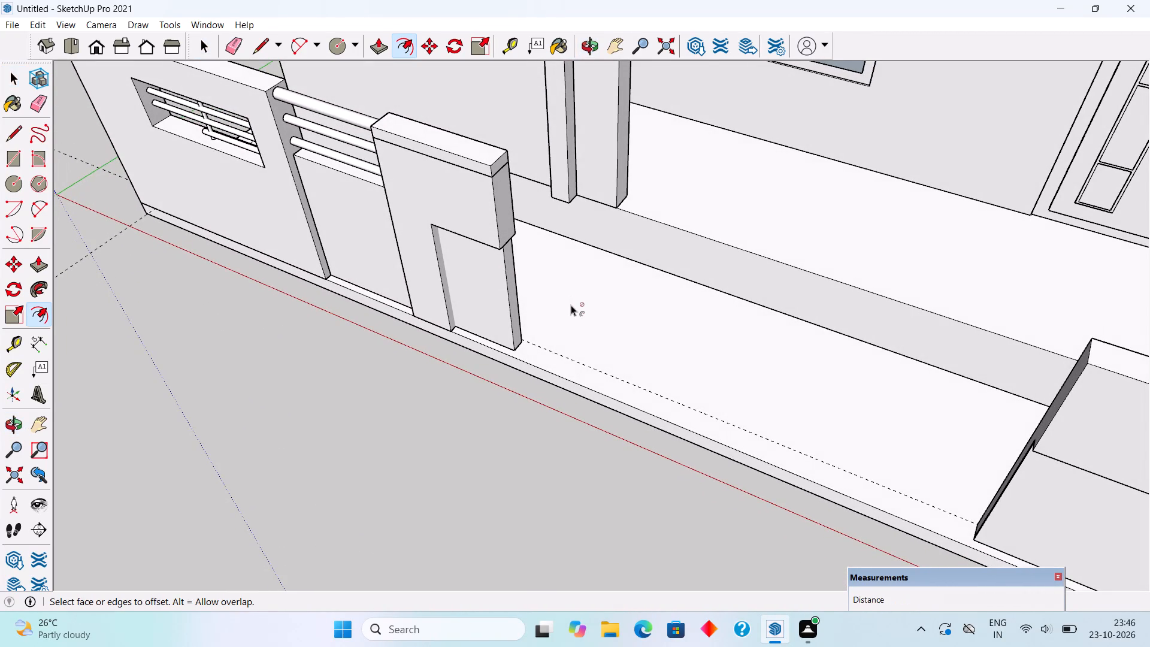
pyautogui.moveTo(338, 338); pyautogui.dragTo(287, 331, button='middle')
pyautogui.moveTo(615, 316); pyautogui.dragTo(292, 262, button='middle')
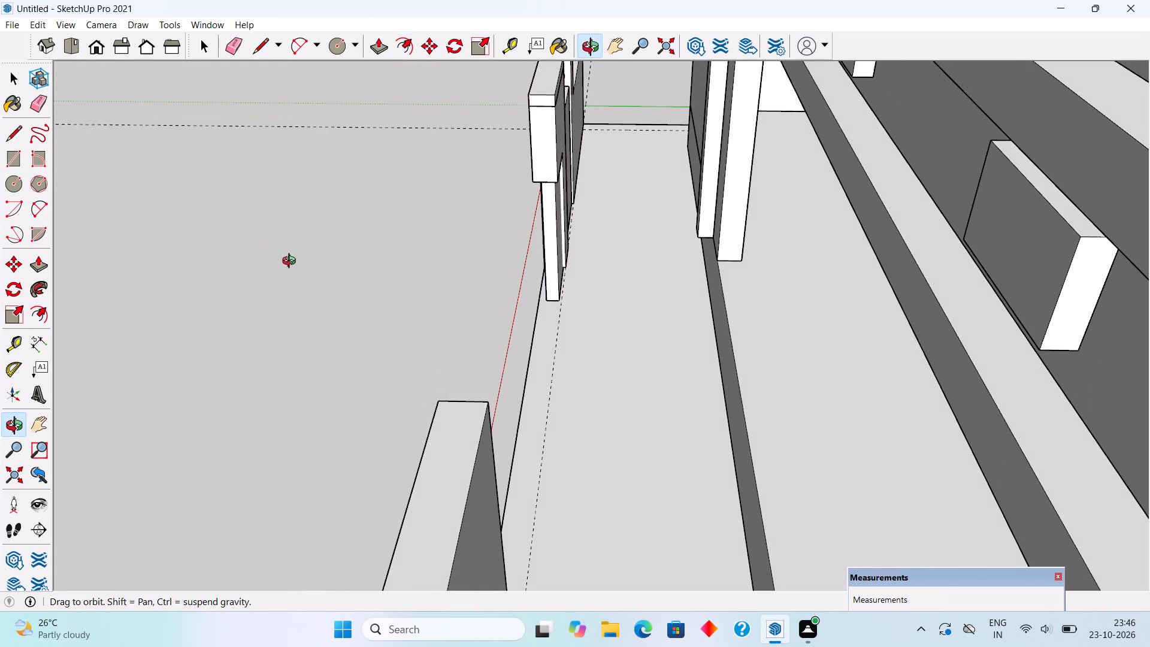
pyautogui.moveTo(292, 262); pyautogui.dragTo(735, 305, button='middle')
# Draw a vertical rectangle of about 13' 7 7/8" by 7' across the gate opening, from the post cap's corner to the opposite wall's base.
pyautogui.press('r')
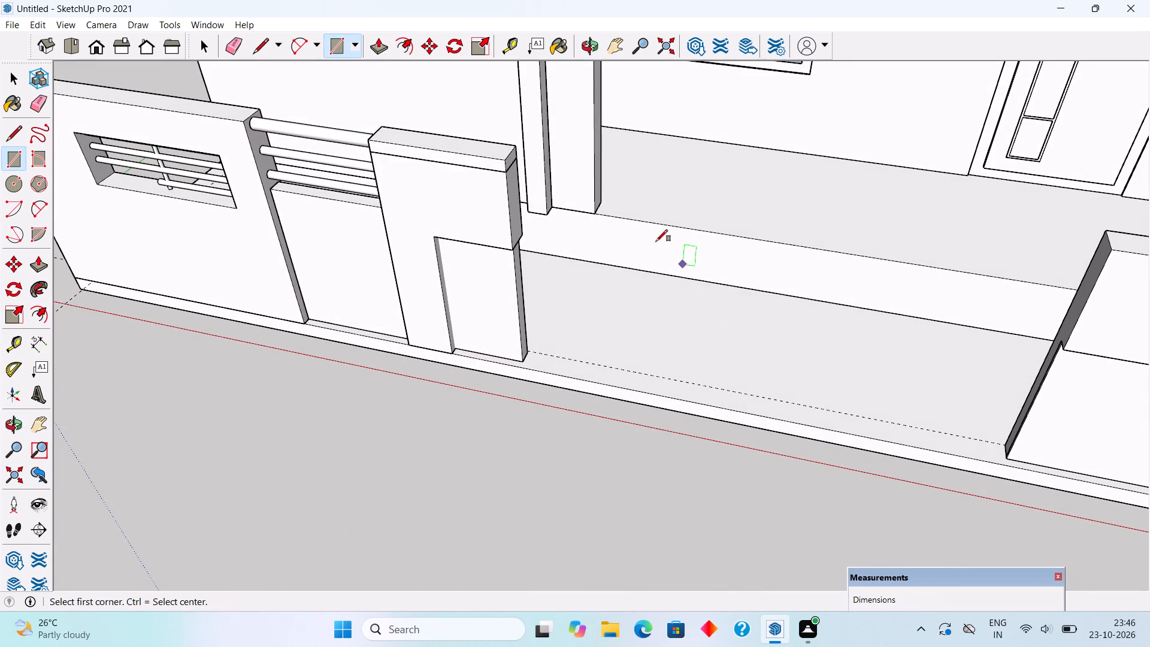
pyautogui.scroll(3, 526, 153)
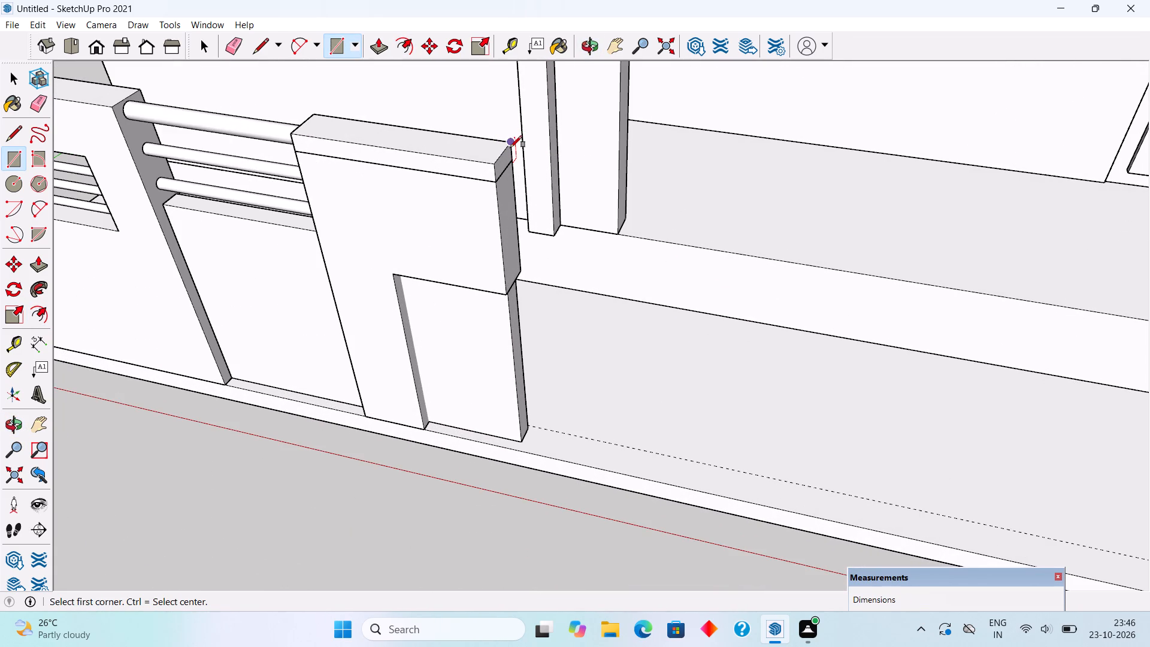
pyautogui.click(510, 147)
pyautogui.scroll(-3, 630, 379)
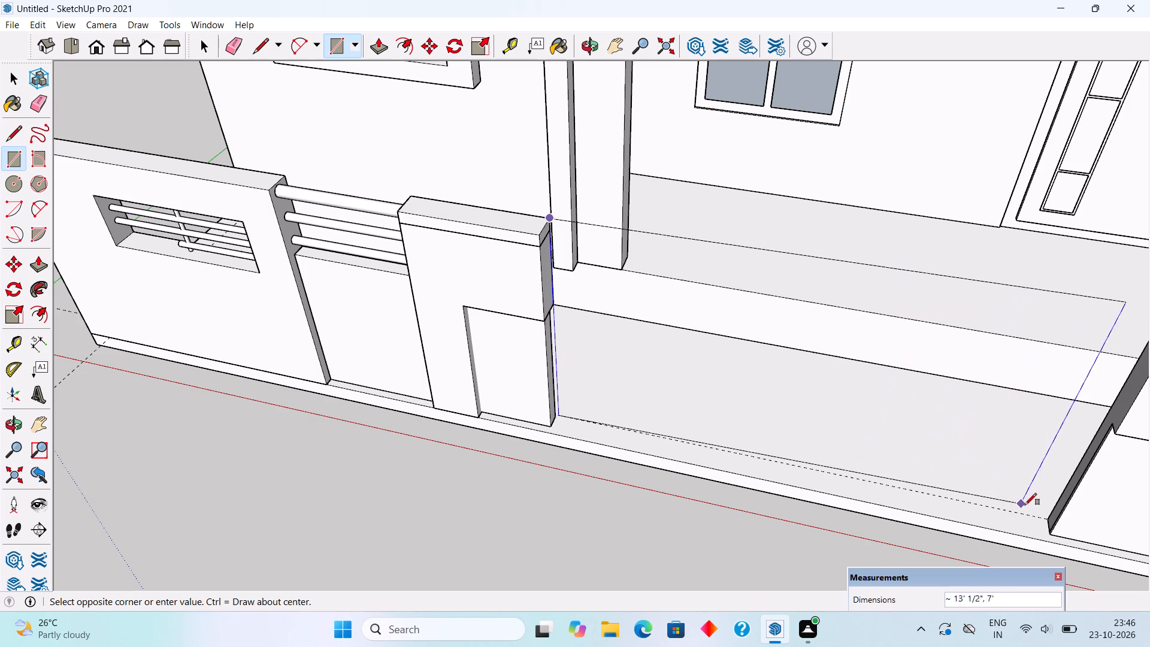
pyautogui.click(1048, 518)
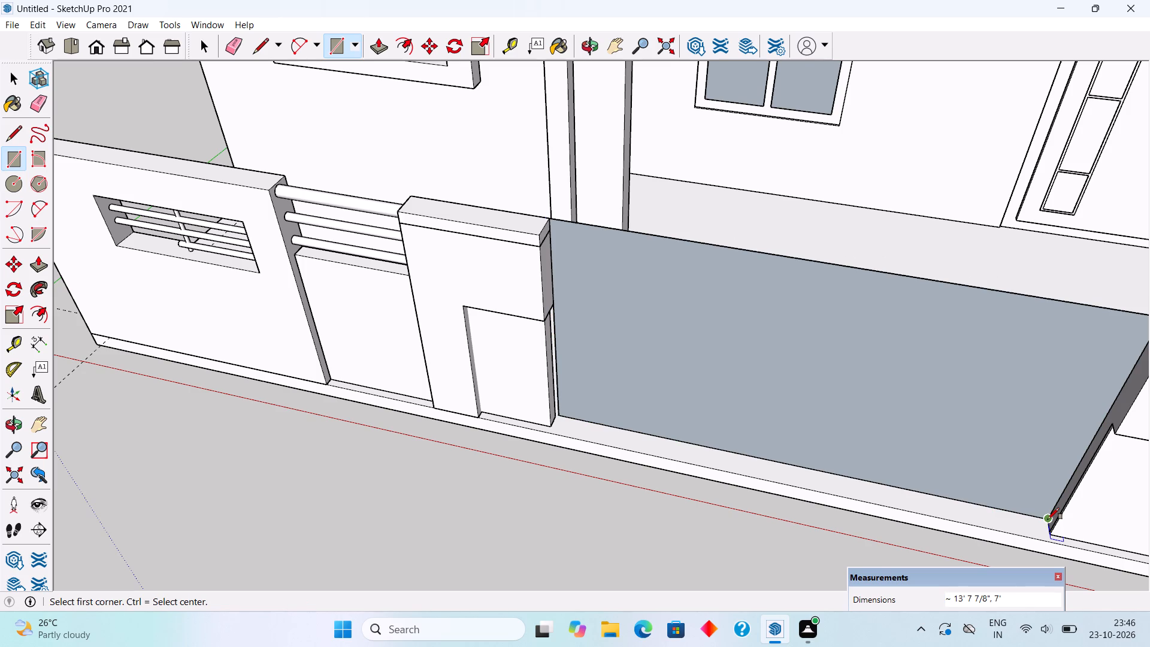
# Offset the gate rectangle's outline 4" inward to form the frame border.
pyautogui.press('p')
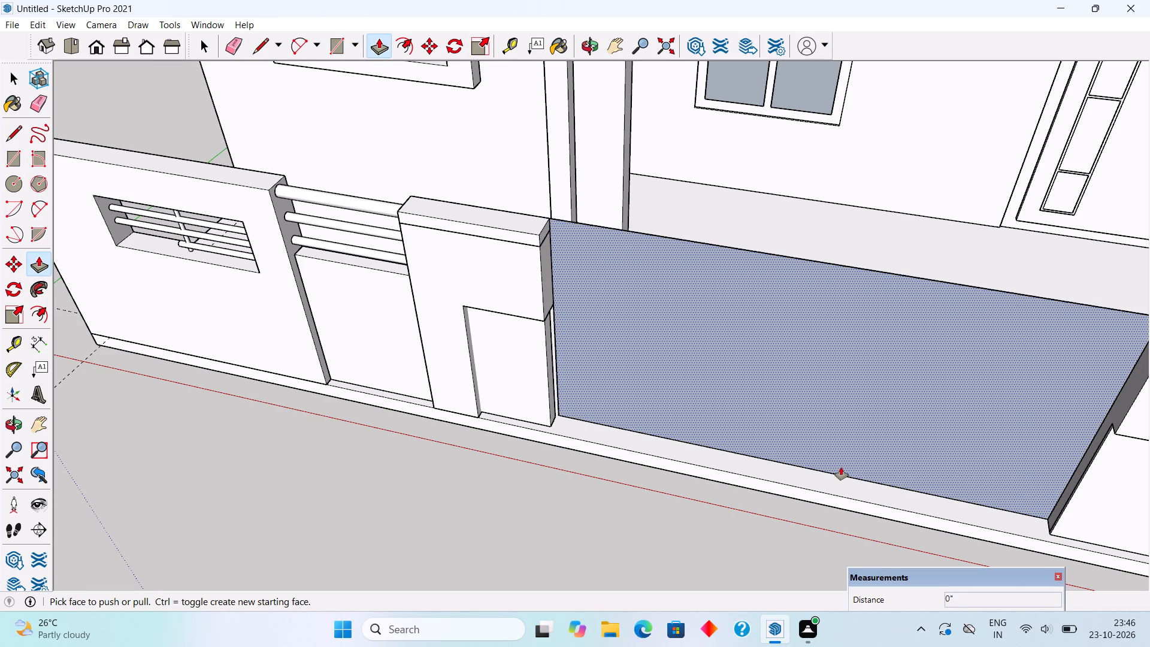
pyautogui.press('f')
pyautogui.click(842, 467)
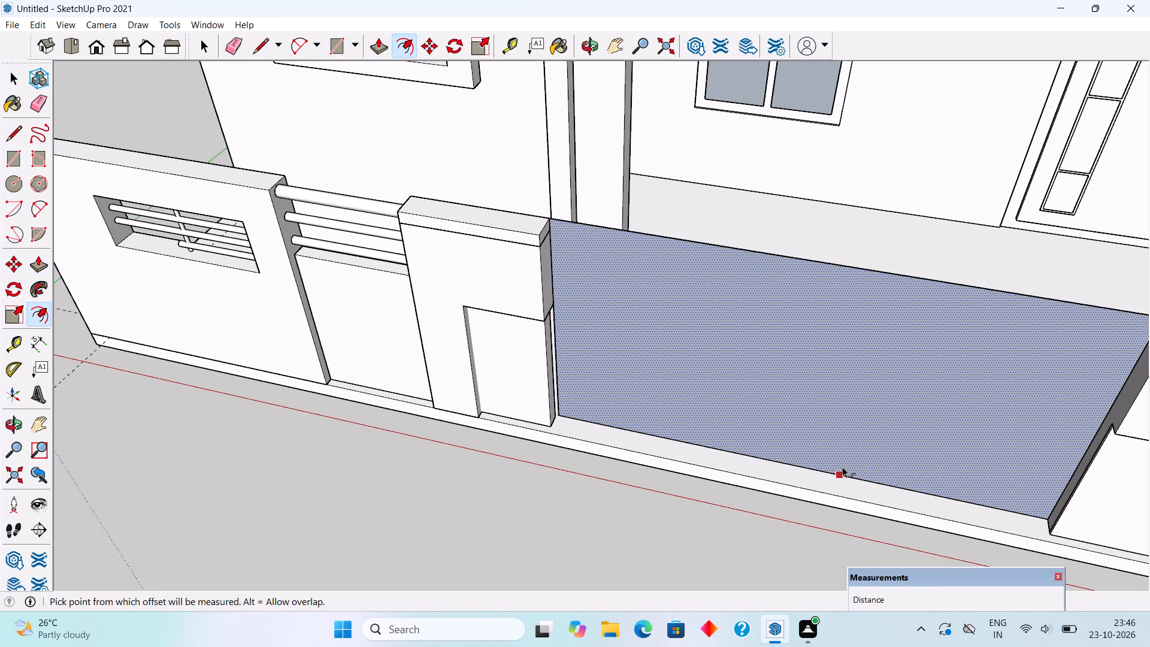
pyautogui.write('4"')
pyautogui.press('Return')
pyautogui.press('space')
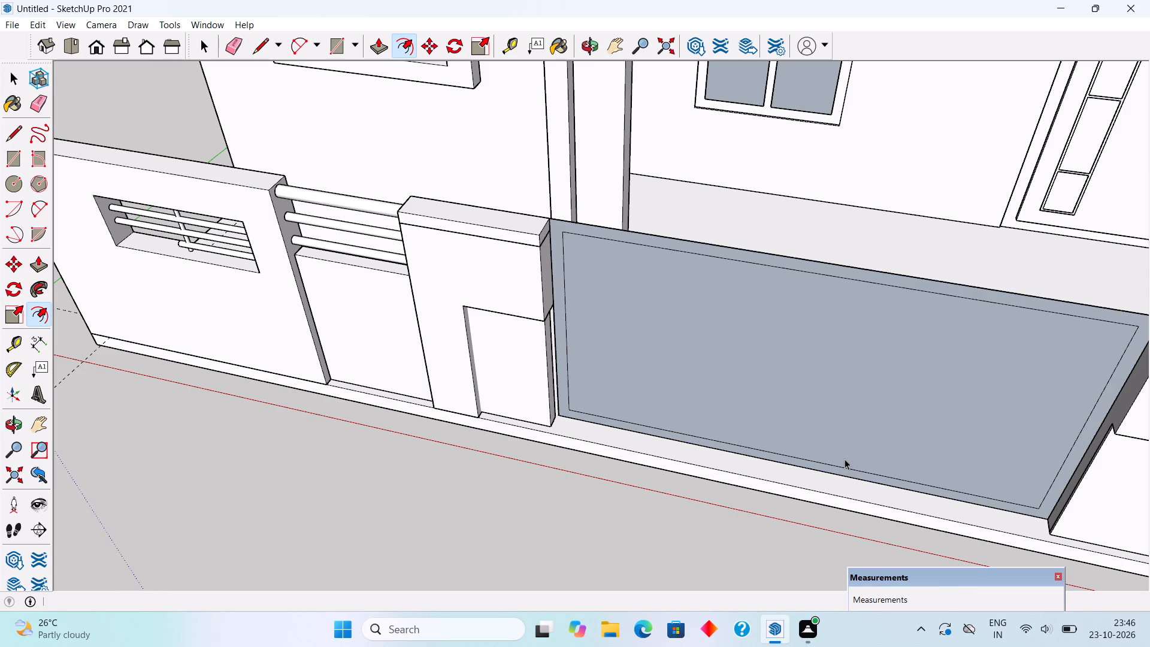
# Place a vertical guide at the gate's midpoint, a second 1.5" to one side, and a third 3" back from the second.
pyautogui.press('t')
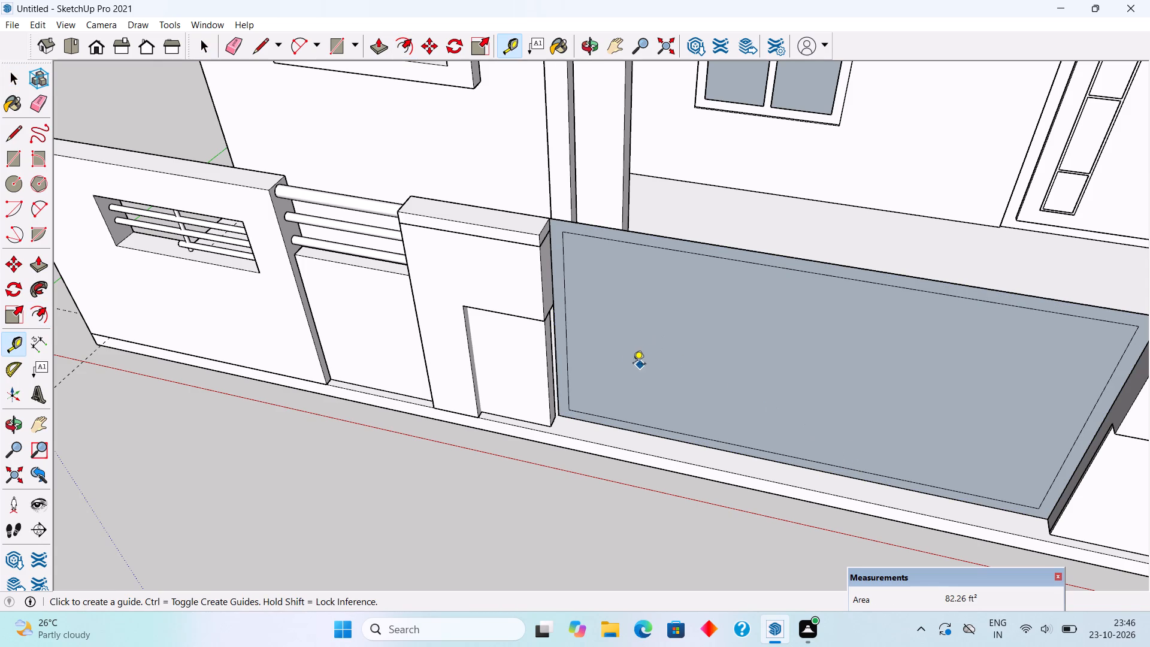
pyautogui.click(565, 327)
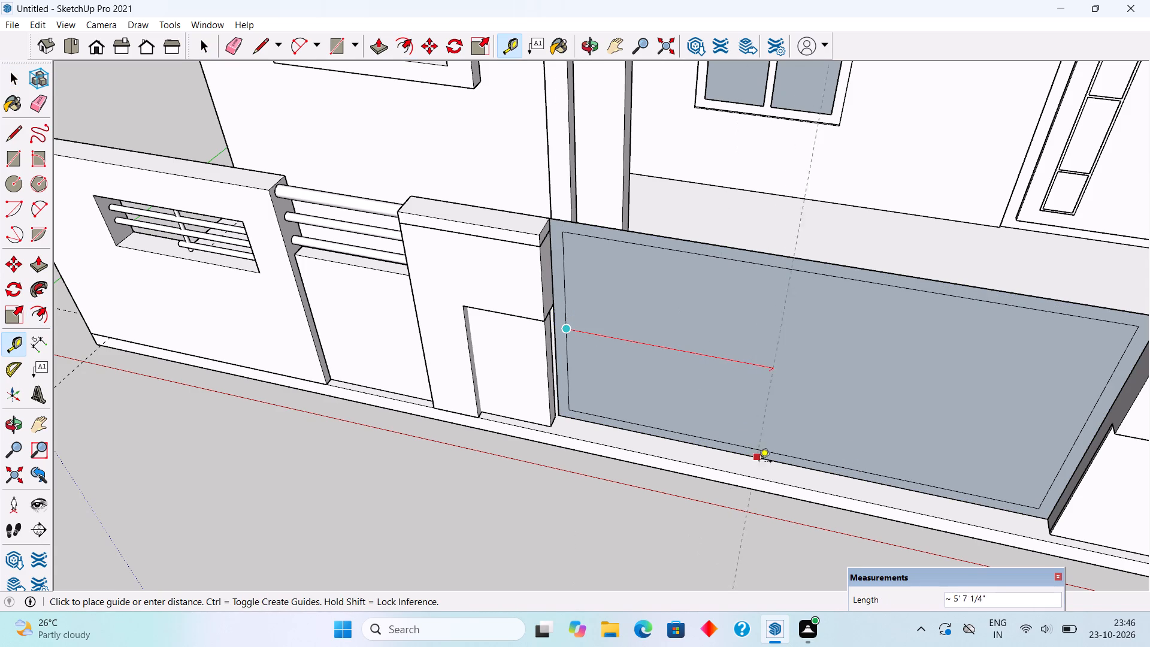
pyautogui.click(785, 464)
pyautogui.click(797, 425)
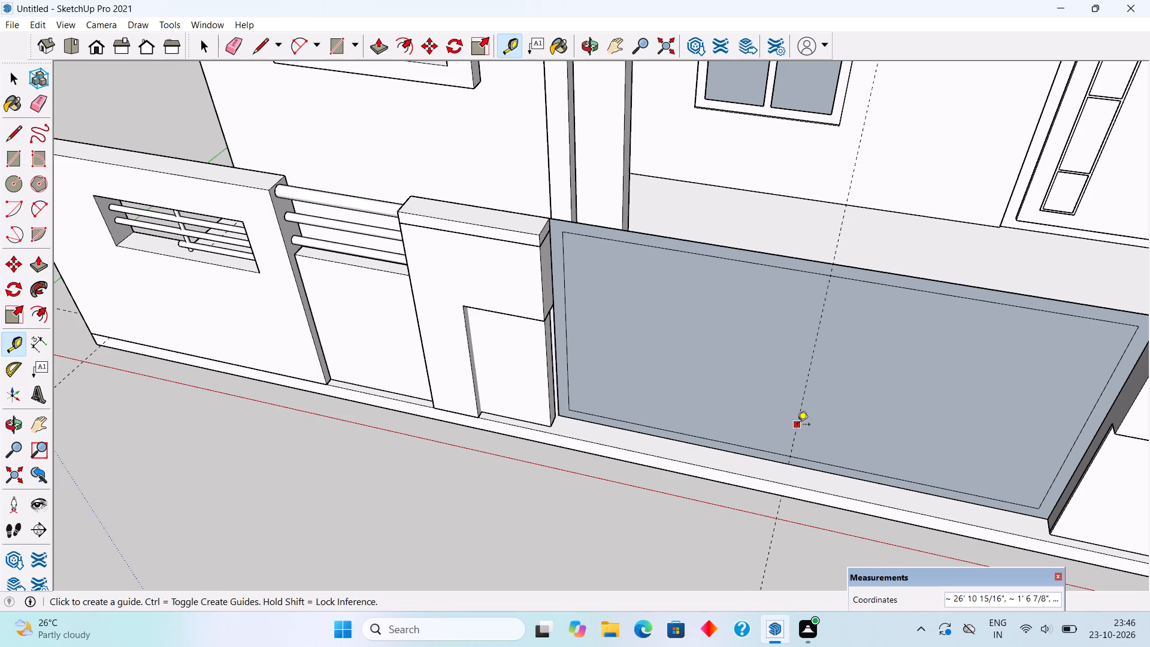
pyautogui.press('1')
pyautogui.write('.5')
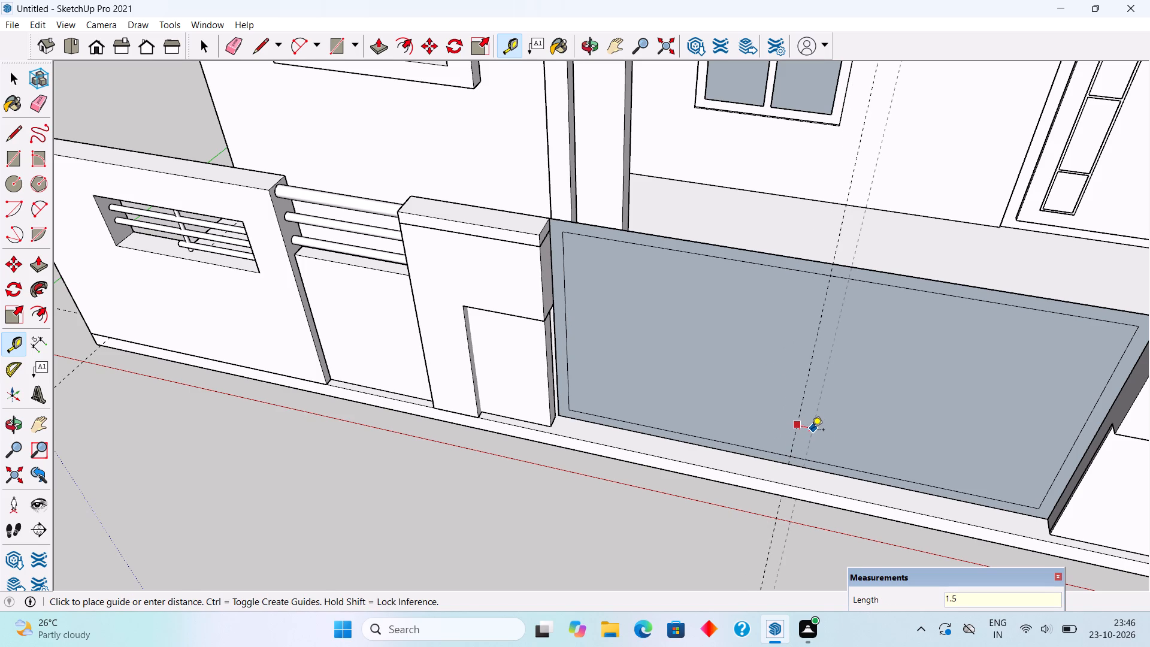
pyautogui.hotkey('shift', '"')
pyautogui.press('Return')
pyautogui.scroll(4, 802, 425)
pyautogui.click(802, 425)
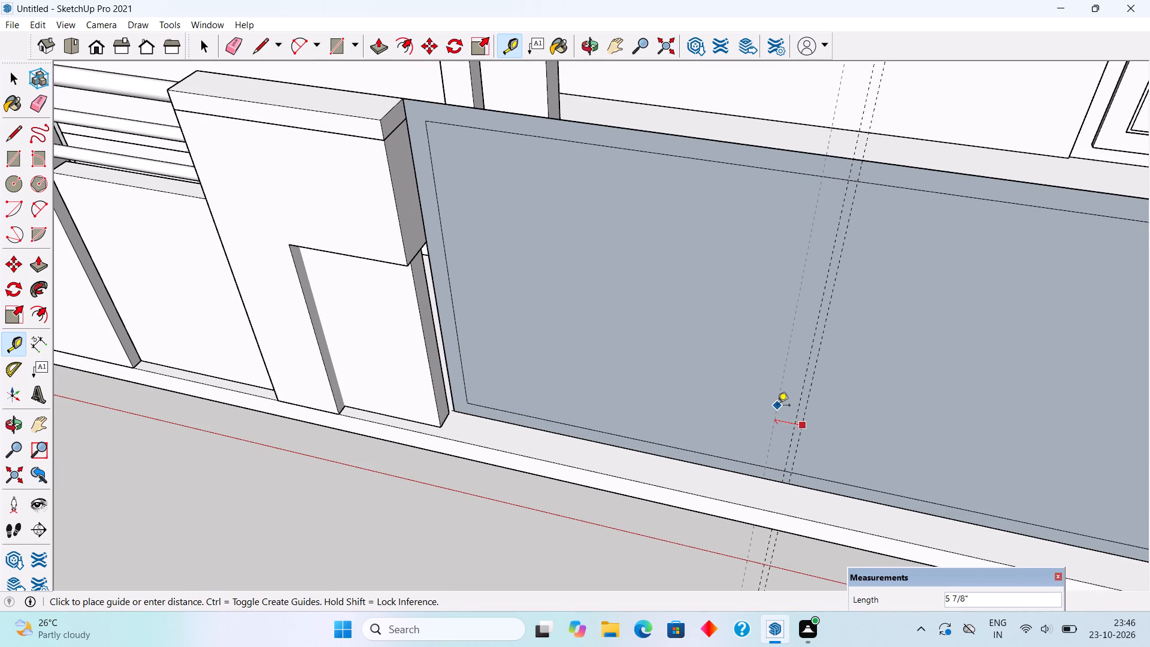
pyautogui.write('3"')
pyautogui.press('Return')
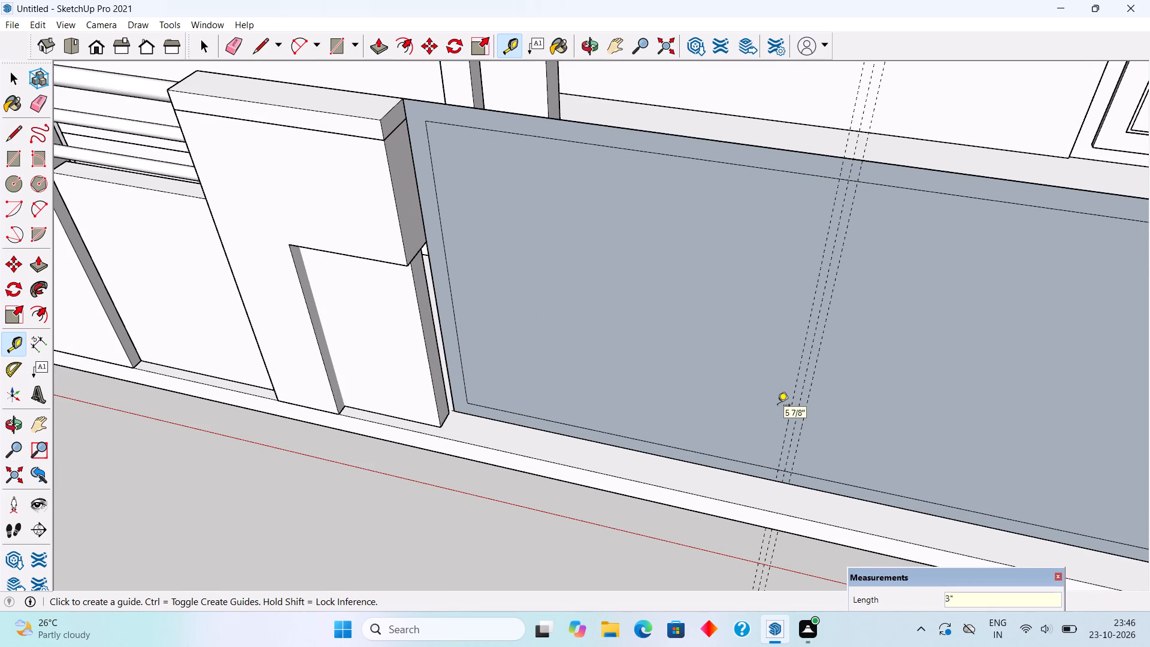
# Draw two vertical lines about 6' 4" long along the outer guides, between the inner border's top and bottom edges.
pyautogui.write('ml')
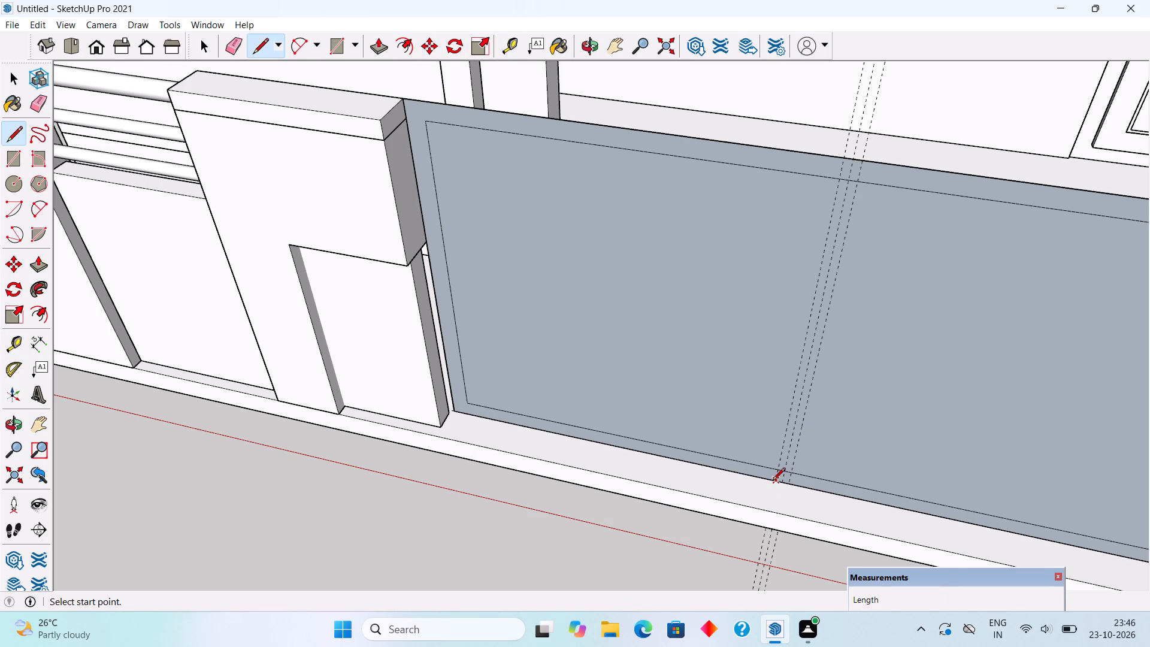
pyautogui.click(773, 481)
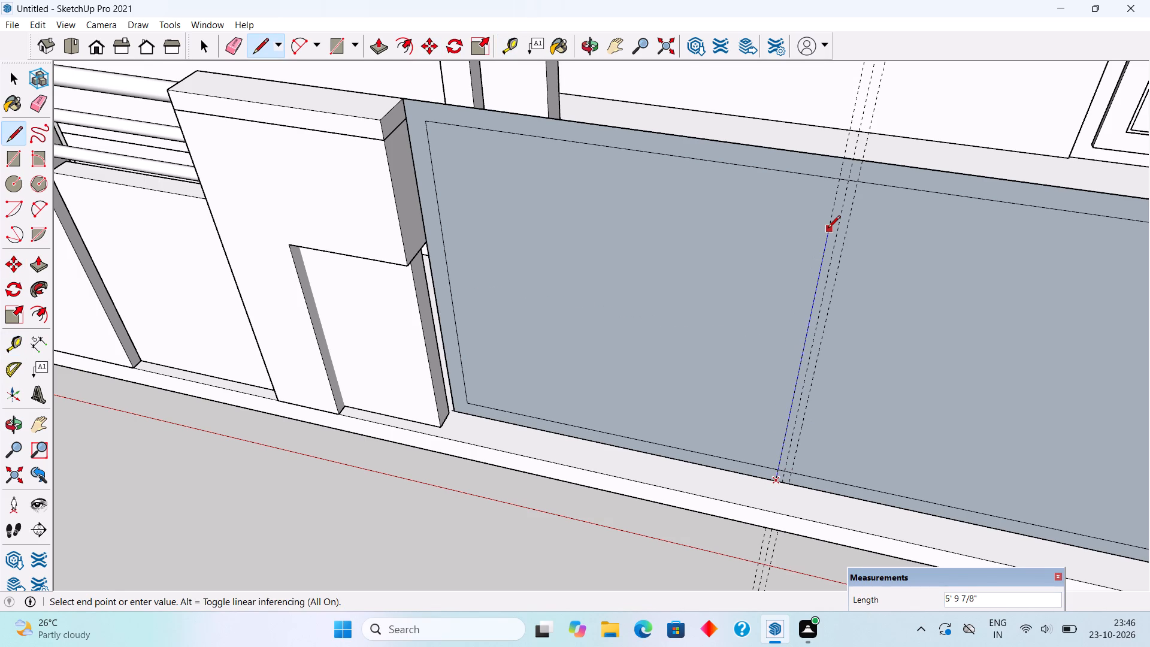
pyautogui.press('l')
pyautogui.click(839, 183)
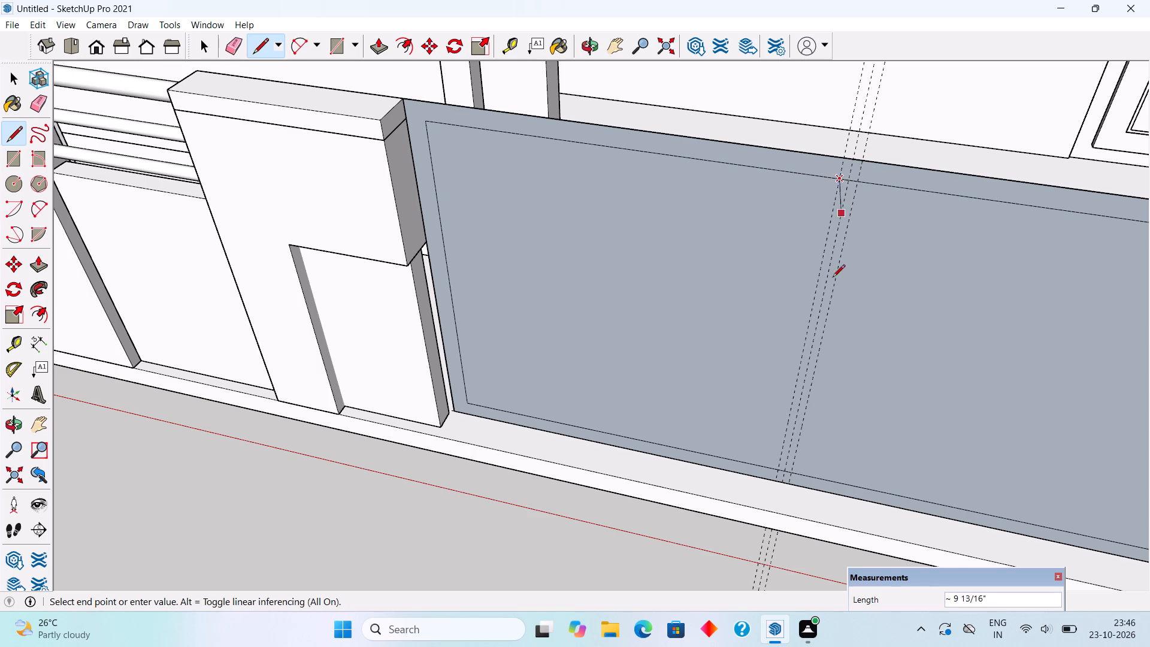
pyautogui.click(776, 468)
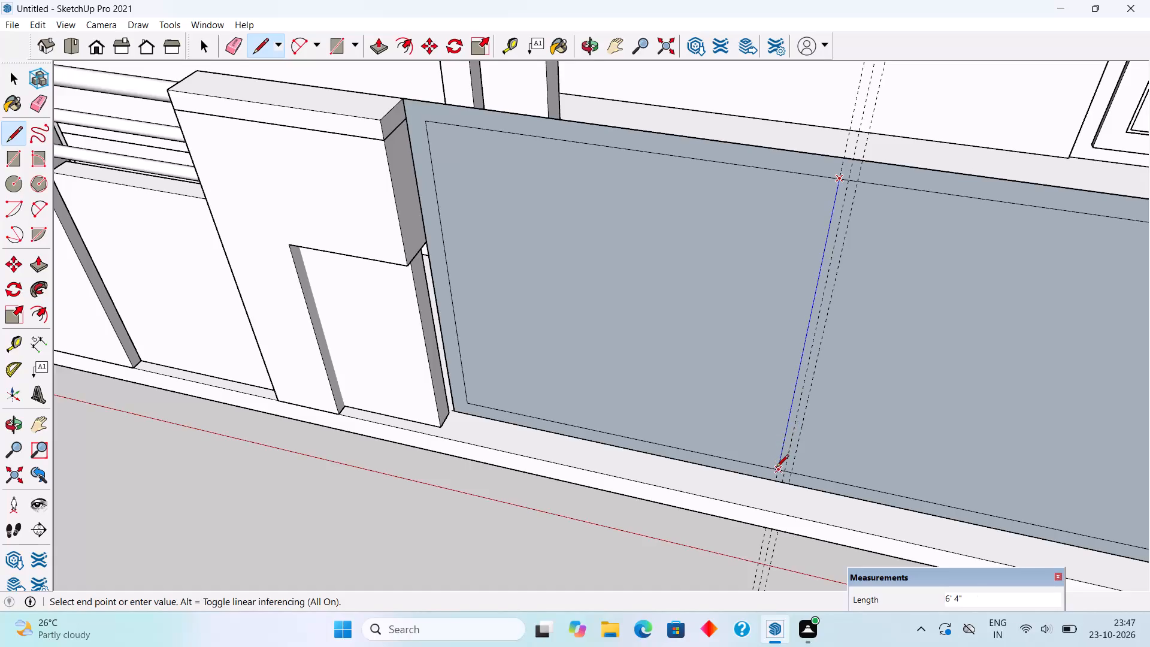
pyautogui.click(793, 476)
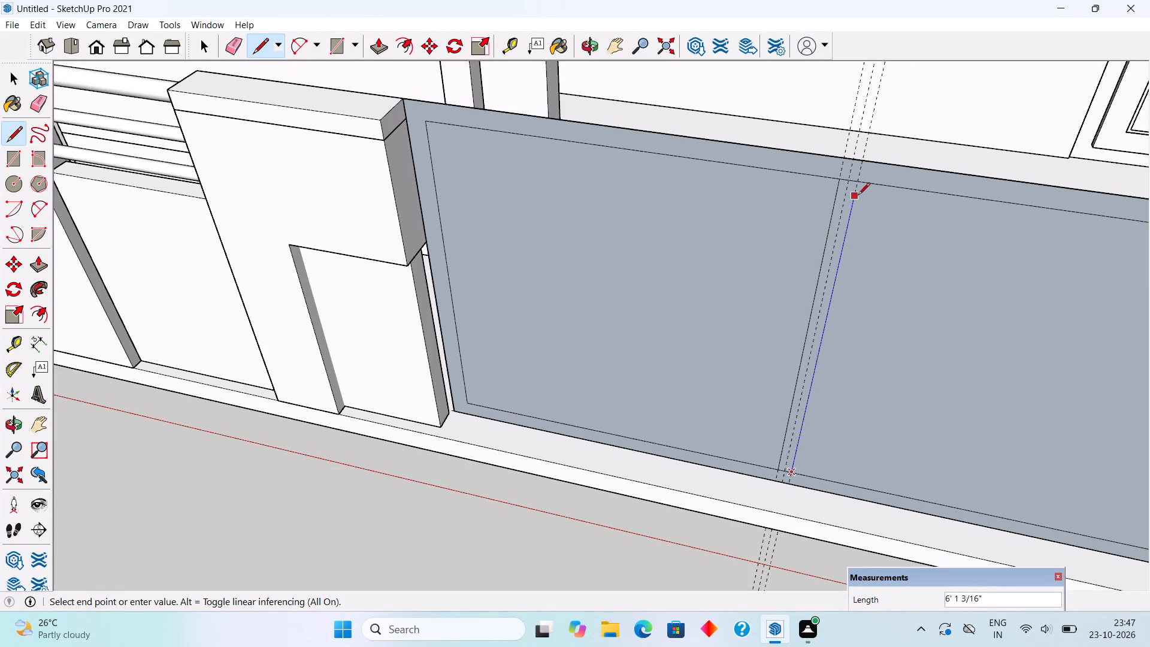
pyautogui.click(856, 185)
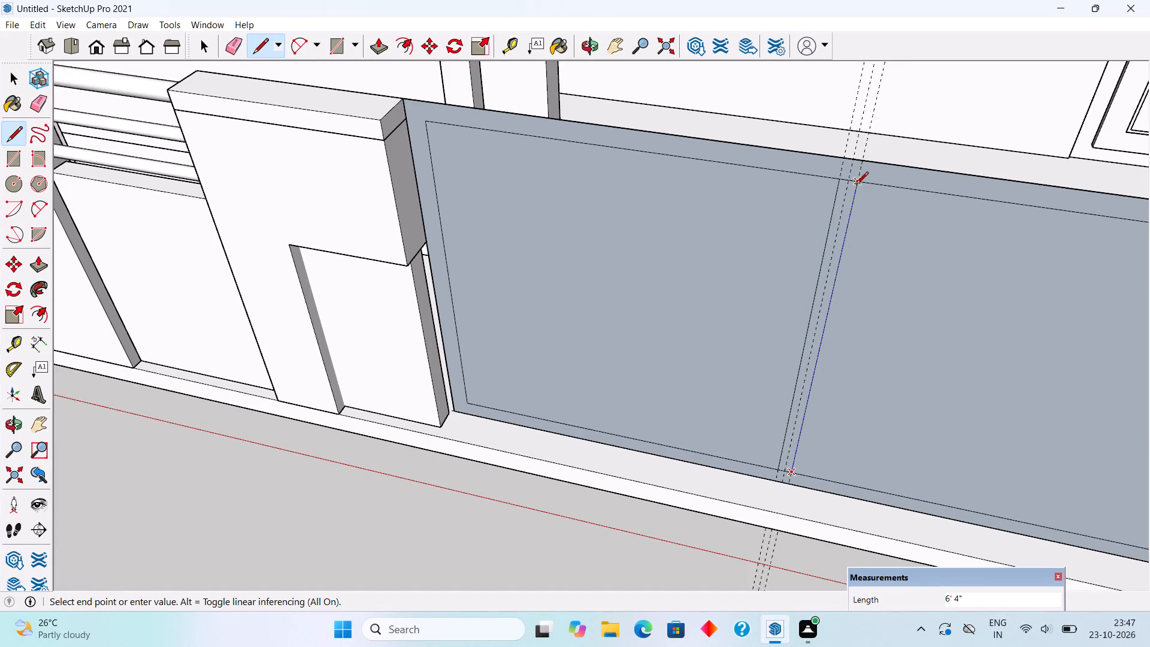
# Erase the midpoint guide and the short inner-border segments between the two vertical lines, joining the centre bar to the frame.
pyautogui.press('space')
pyautogui.write('e')
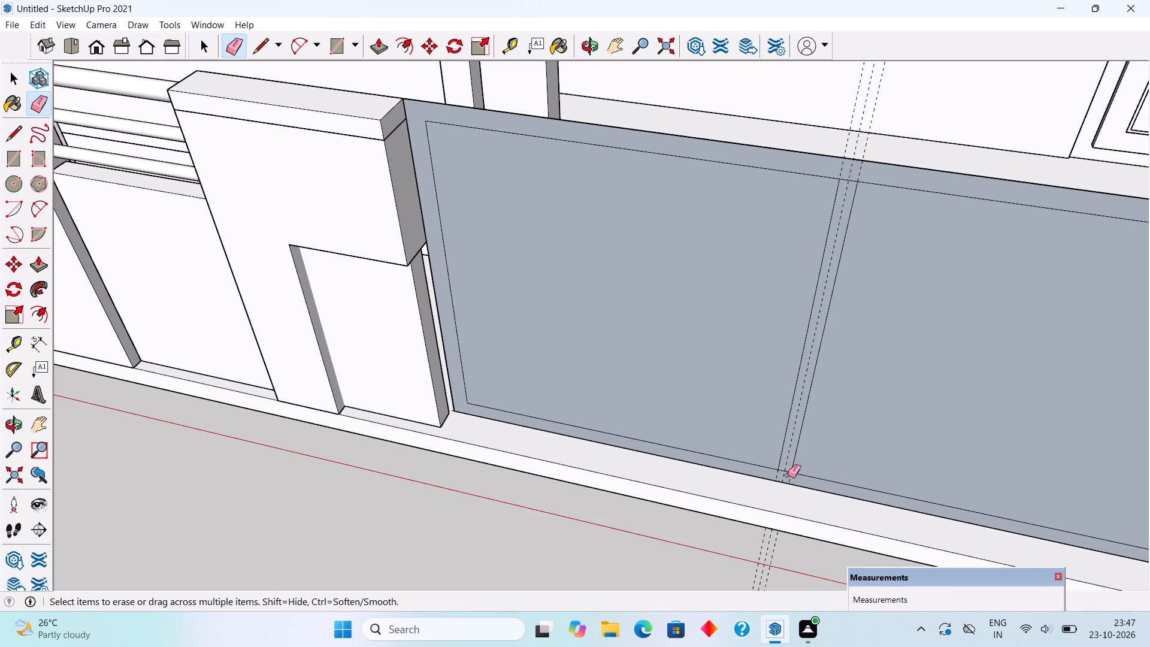
pyautogui.click(788, 471)
pyautogui.click(849, 179)
# Delete the two panel faces inside the gate frame, on both sides of the centre bar.
pyautogui.press('space')
pyautogui.click(656, 298)
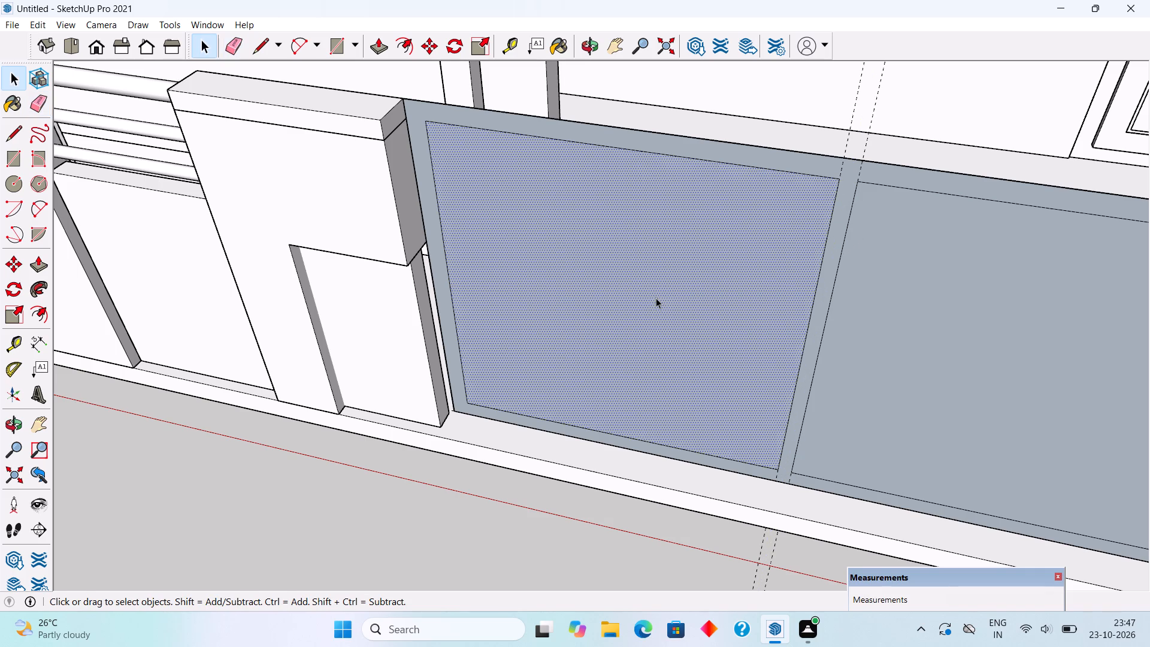
pyautogui.press('Delete')
pyautogui.click(839, 346)
pyautogui.press('Delete')
# Extrude the gate frame's face outward by 5".
pyautogui.press('p')
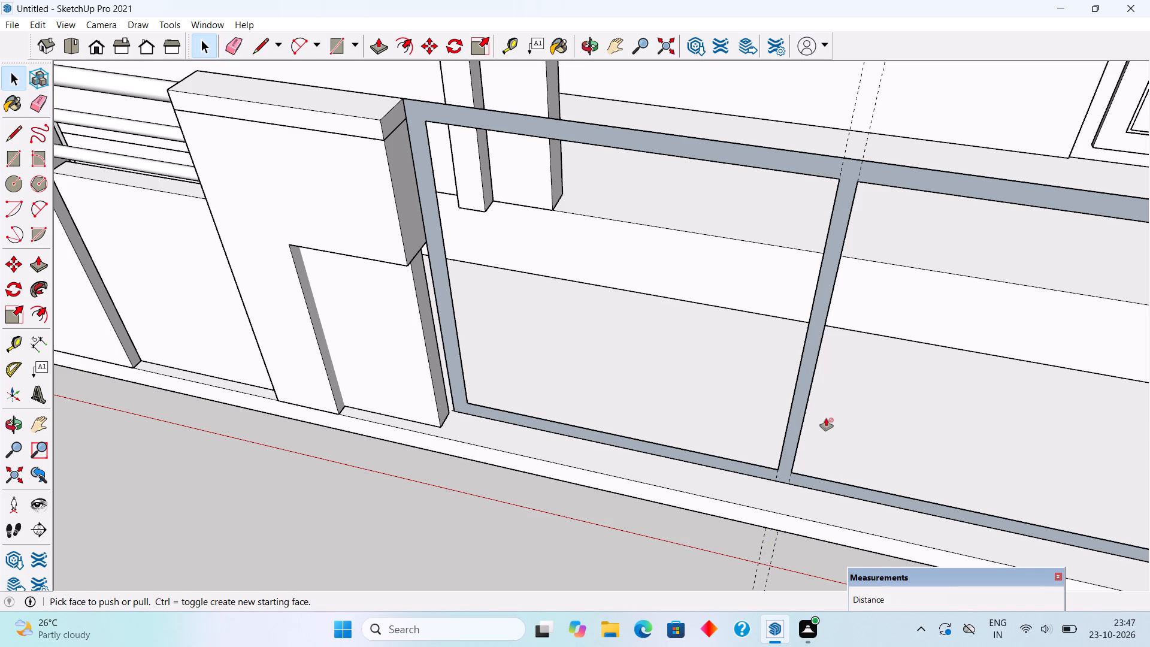
pyautogui.click(796, 433)
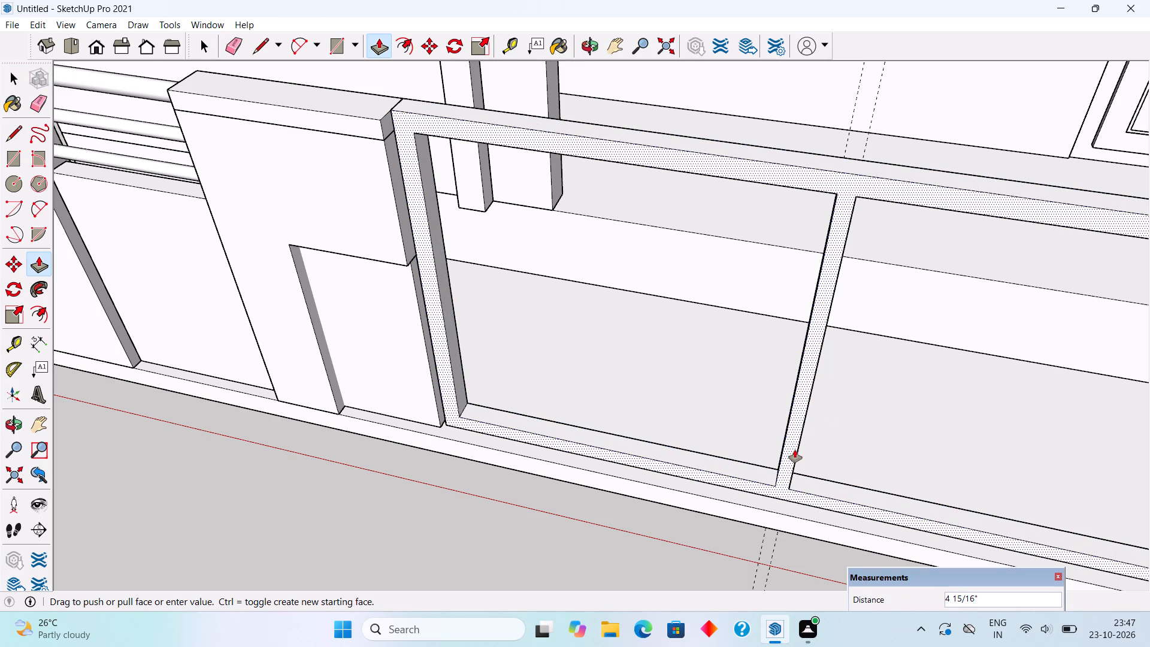
pyautogui.write('5"')
pyautogui.press('Return')
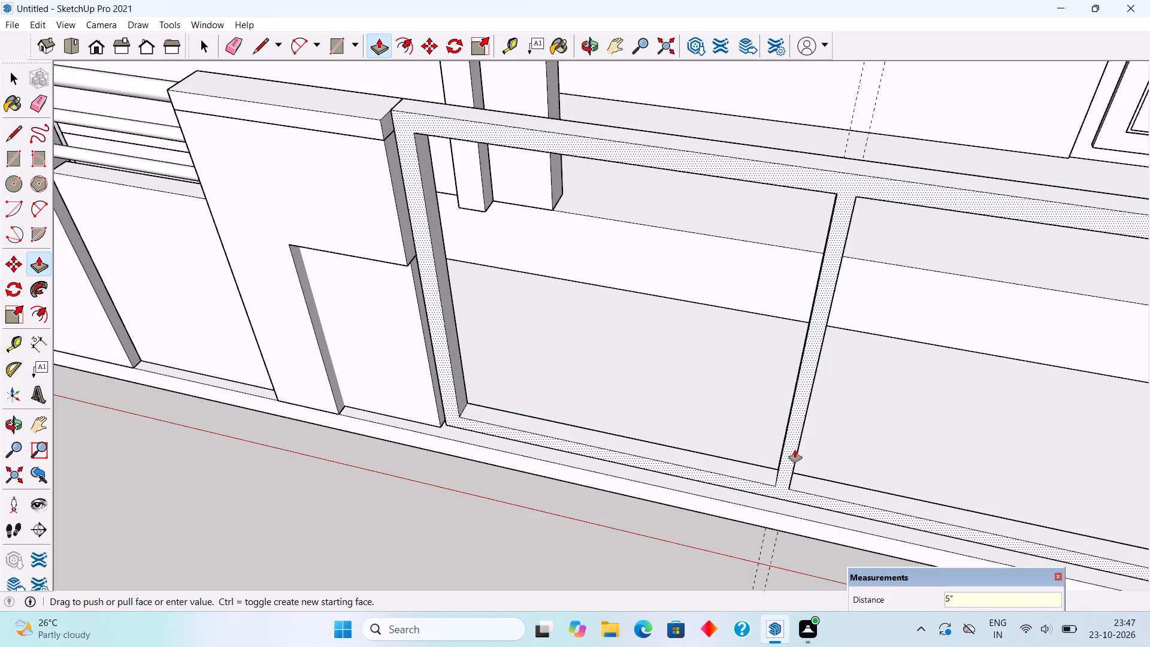
# Select all of the extruded gate frame's connected geometry, make it a group and deselect it.
pyautogui.press('space')
pyautogui.tripleClick(795, 451)
pyautogui.rightClick(795, 451)
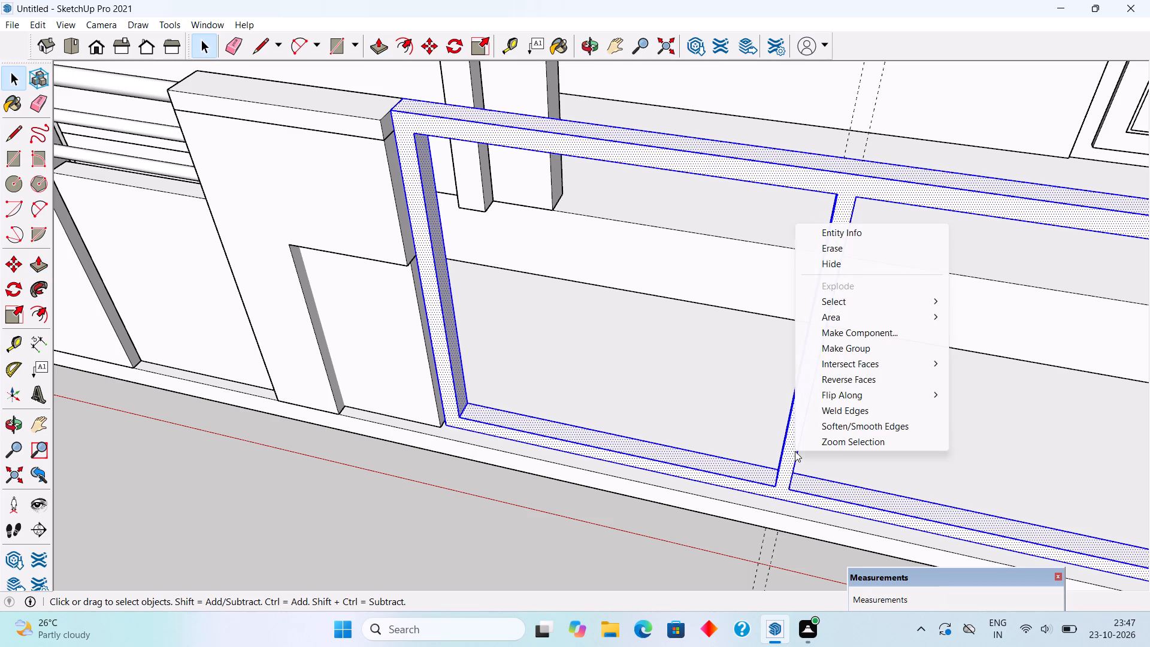
pyautogui.click(854, 353)
pyautogui.scroll(-5, 725, 400)
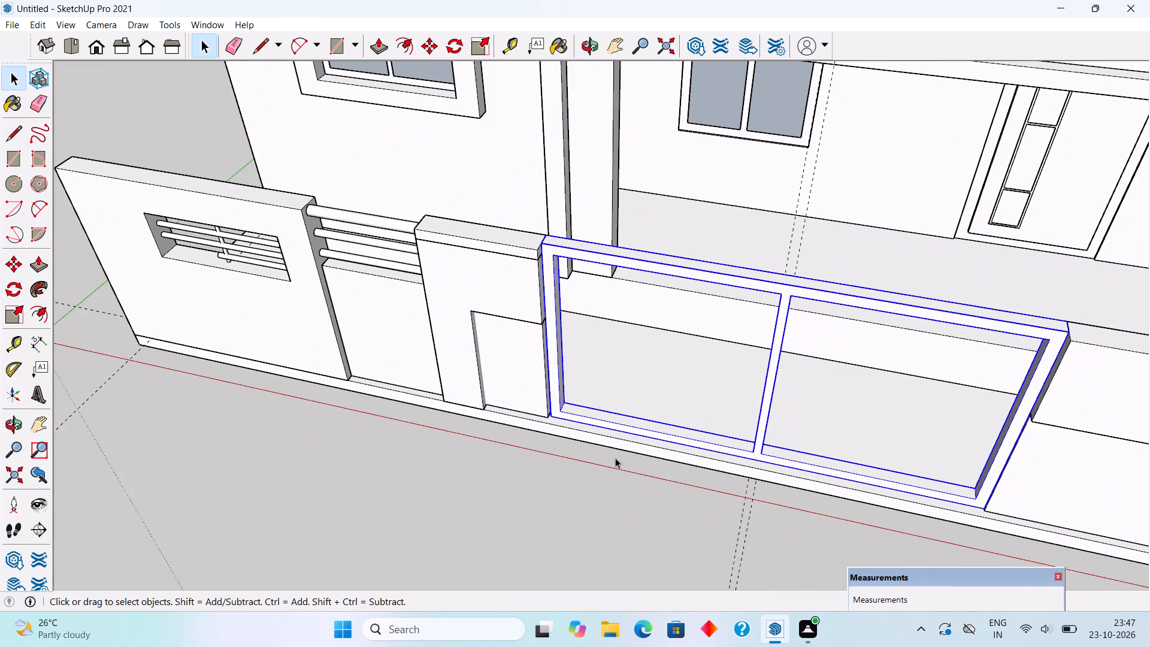
pyautogui.click(601, 486)
# Place a vertical guide 2 1/2" from the front edge, along the middle of the frame upright's inner face beside the gate post.
pyautogui.moveTo(581, 475); pyautogui.dragTo(671, 339, button='middle')
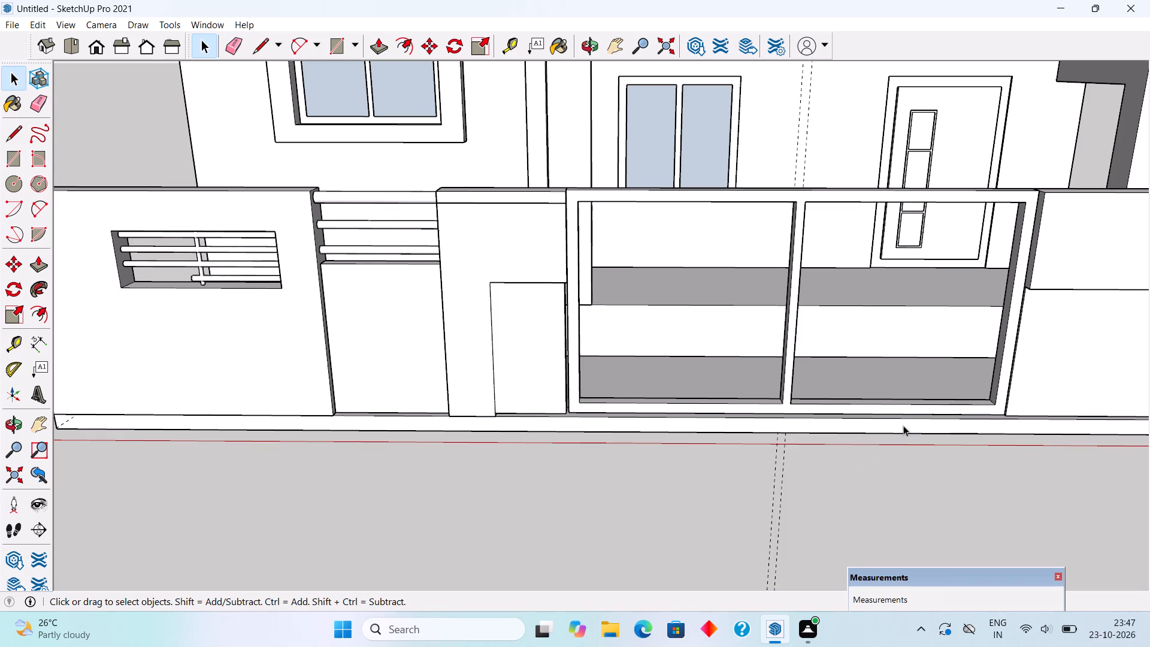
pyautogui.scroll(8, 786, 207)
pyautogui.scroll(-5, 792, 258)
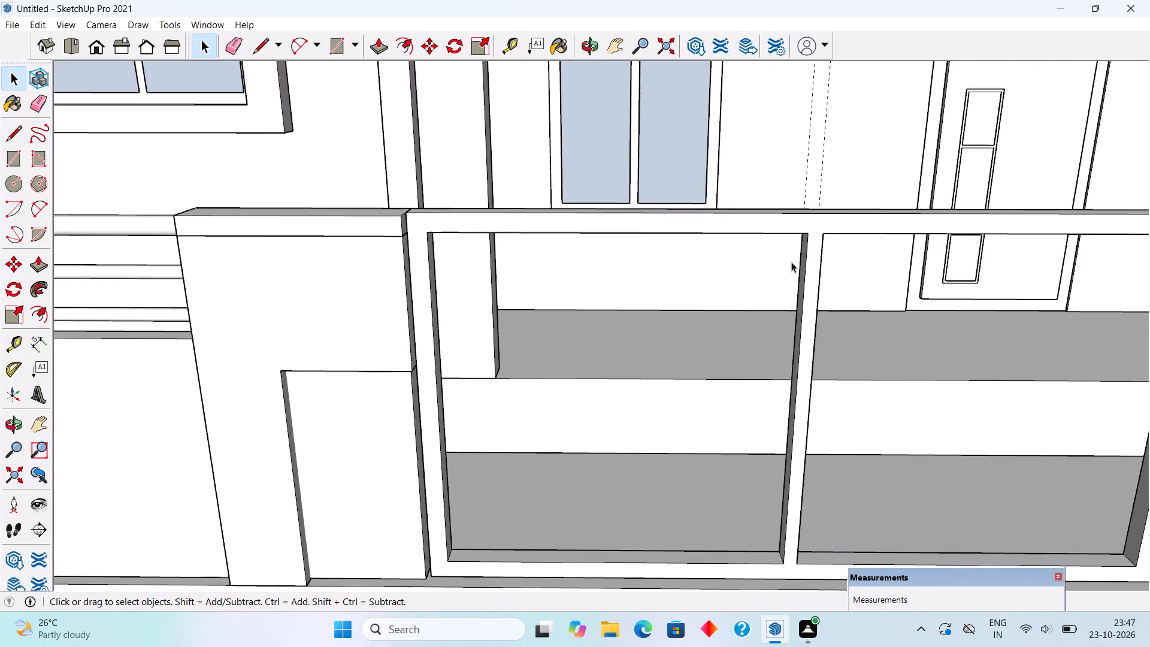
pyautogui.moveTo(752, 204); pyautogui.dragTo(780, 97, button='middle')
pyautogui.moveTo(786, 142); pyautogui.dragTo(491, 185, button='middle')
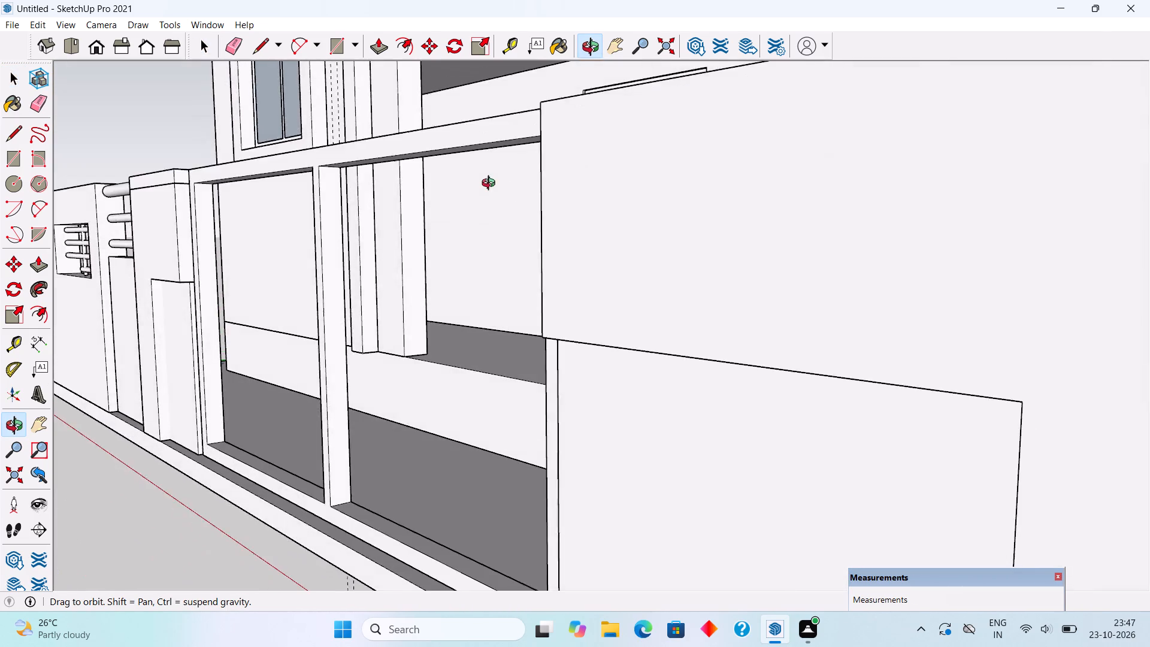
pyautogui.moveTo(491, 185); pyautogui.dragTo(538, 200, button='middle')
pyautogui.scroll(8, 217, 213)
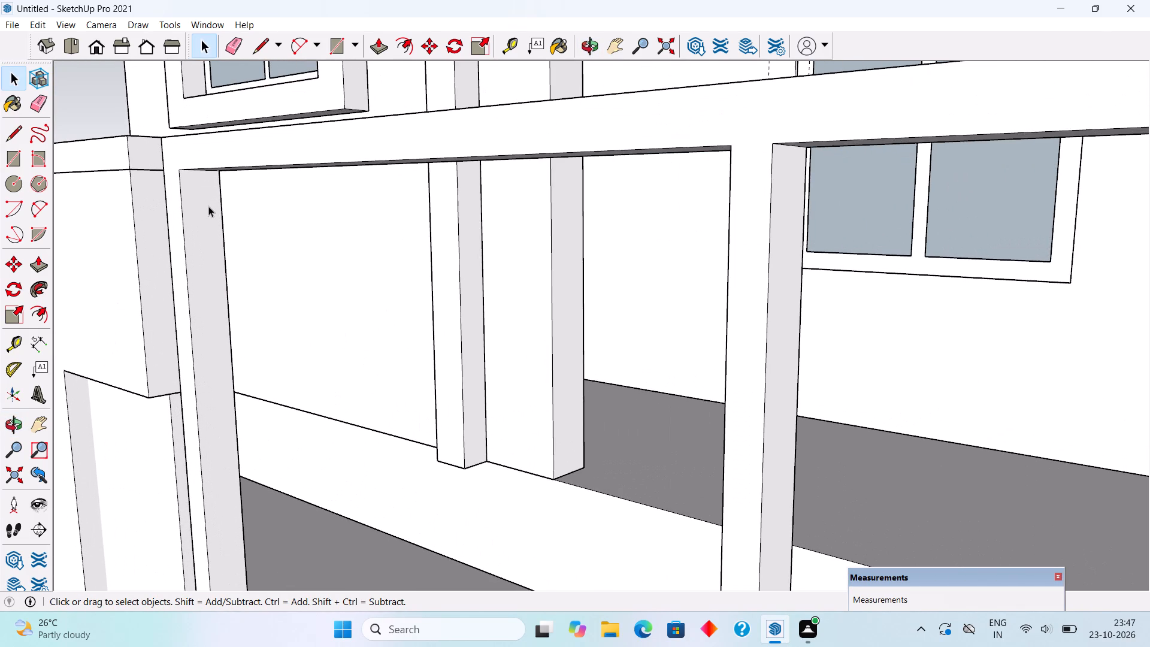
pyautogui.press('c')
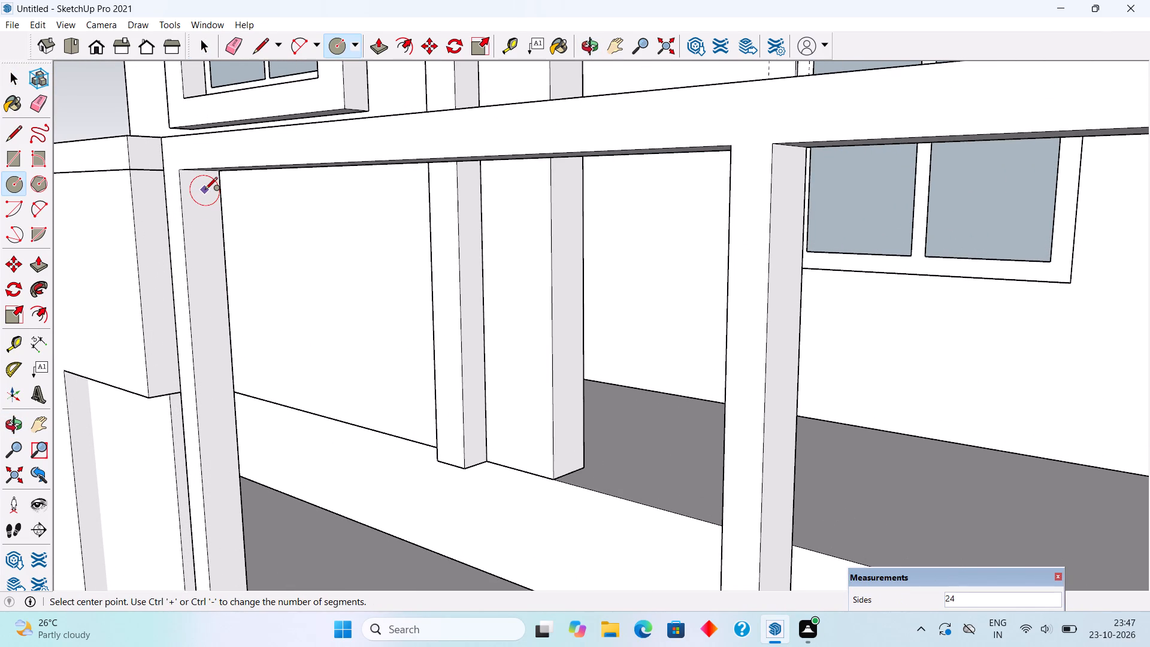
pyautogui.press('t')
pyautogui.click(183, 230)
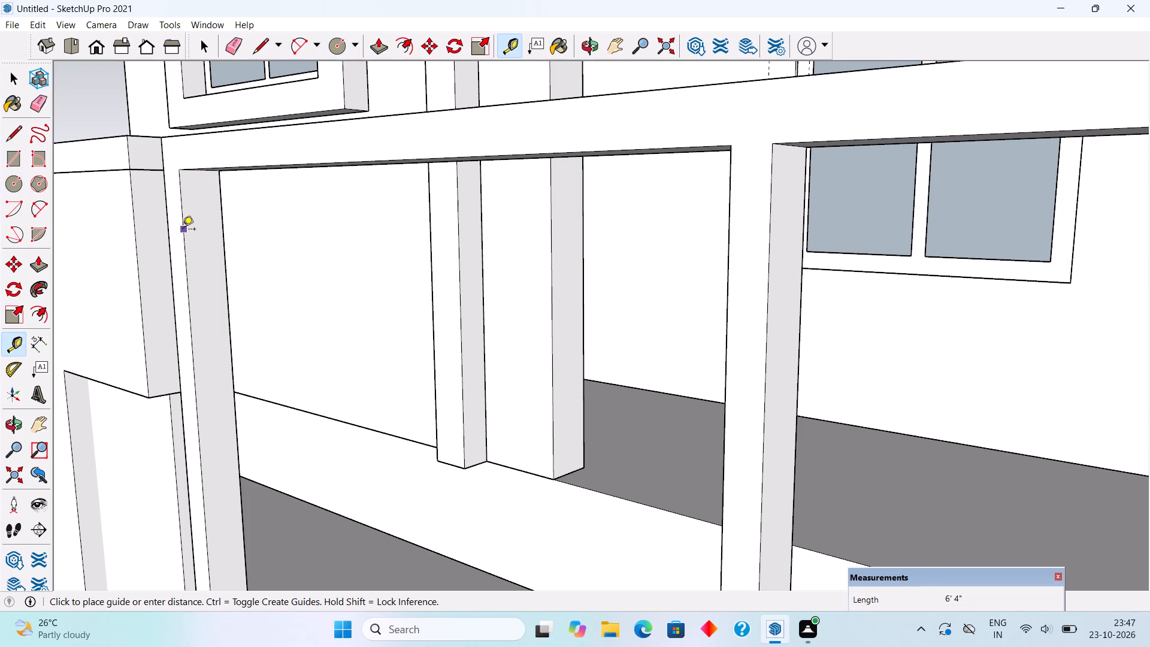
pyautogui.scroll(9, 196, 198)
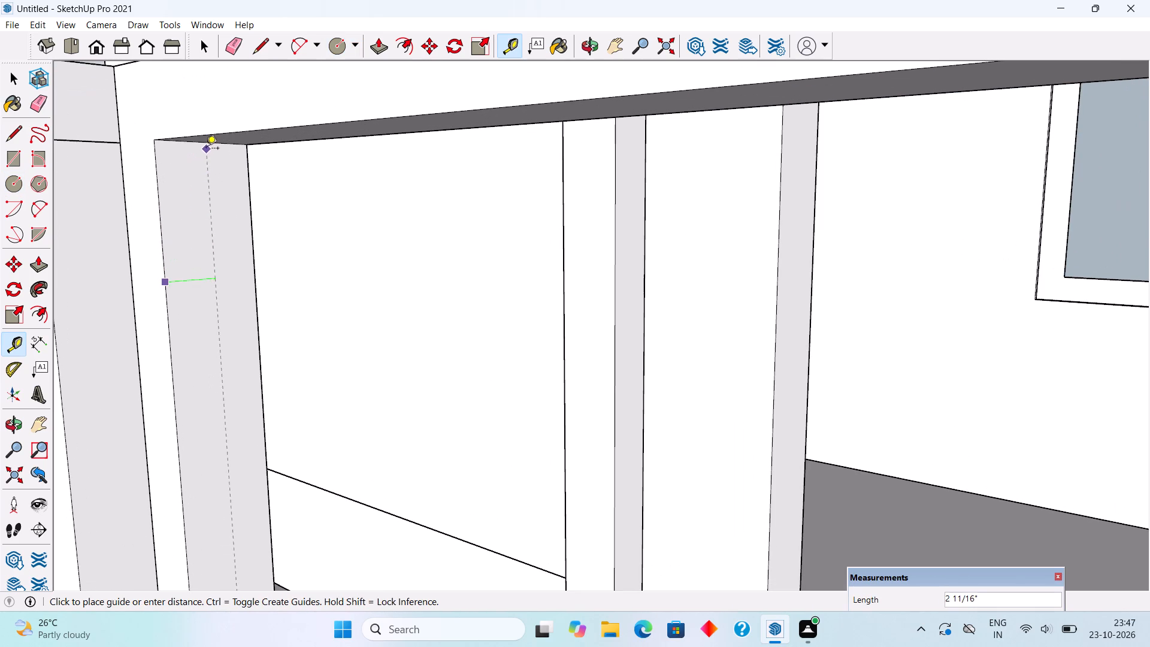
pyautogui.scroll(8, 203, 143)
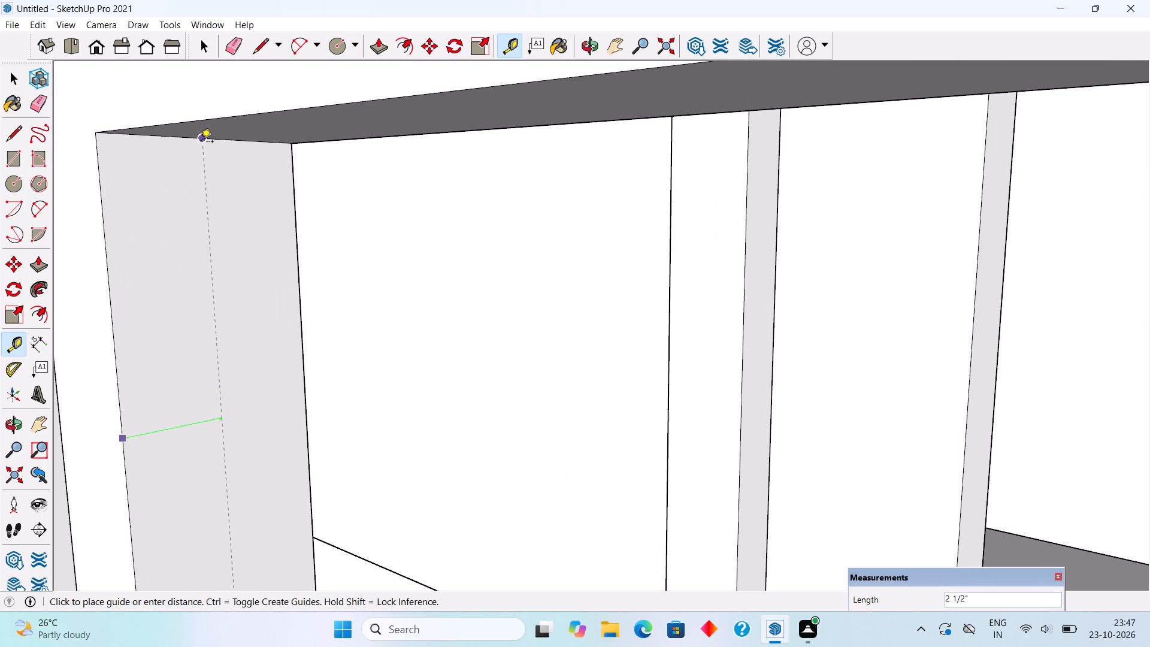
pyautogui.click(201, 141)
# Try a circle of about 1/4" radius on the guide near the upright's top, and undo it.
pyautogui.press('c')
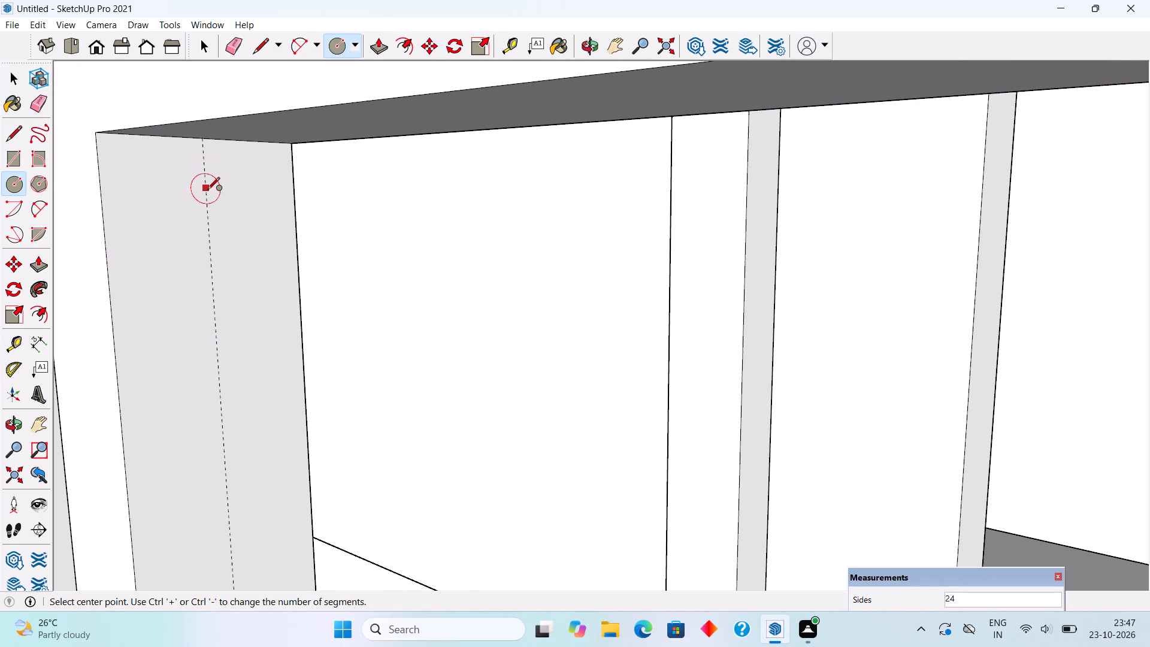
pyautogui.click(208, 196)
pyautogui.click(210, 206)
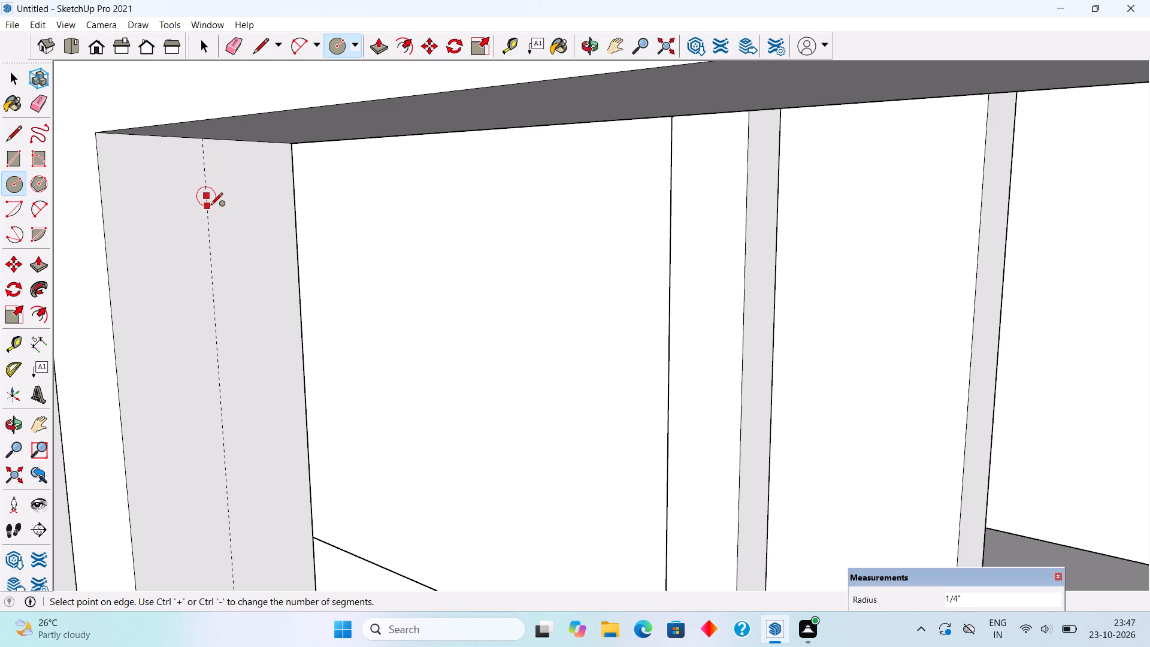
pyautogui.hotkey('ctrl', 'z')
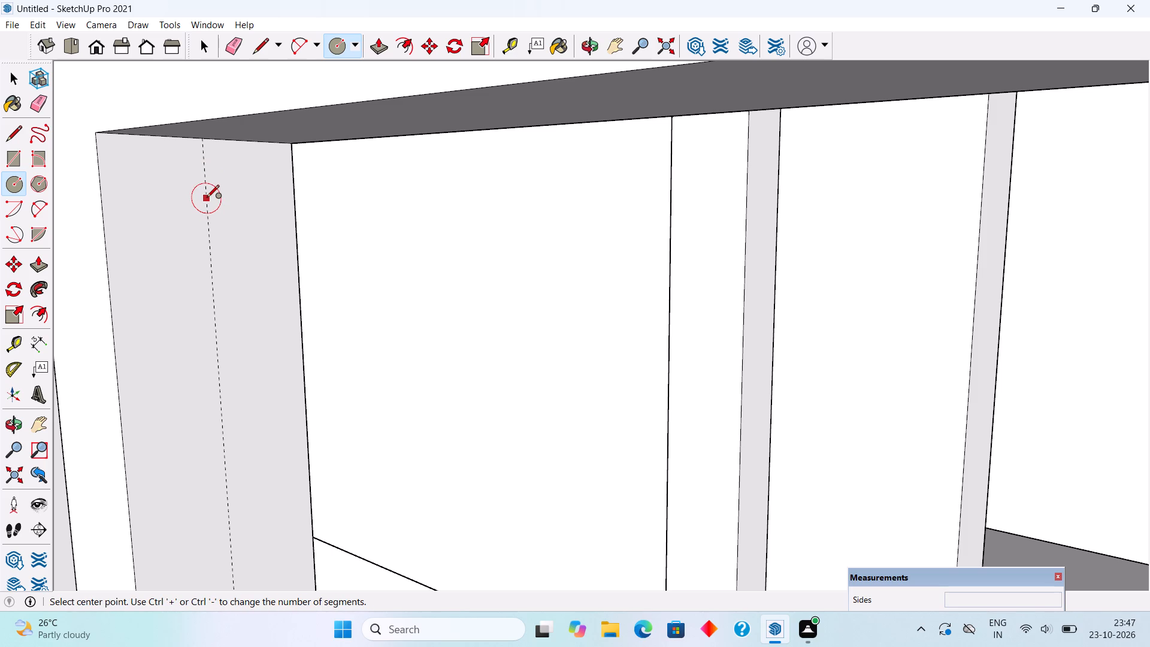
# Draw a circle of about 3/8" radius on the guide near the upright's top and extrude it about 12' 11 7/8" to the opposite upright.
pyautogui.click(207, 198)
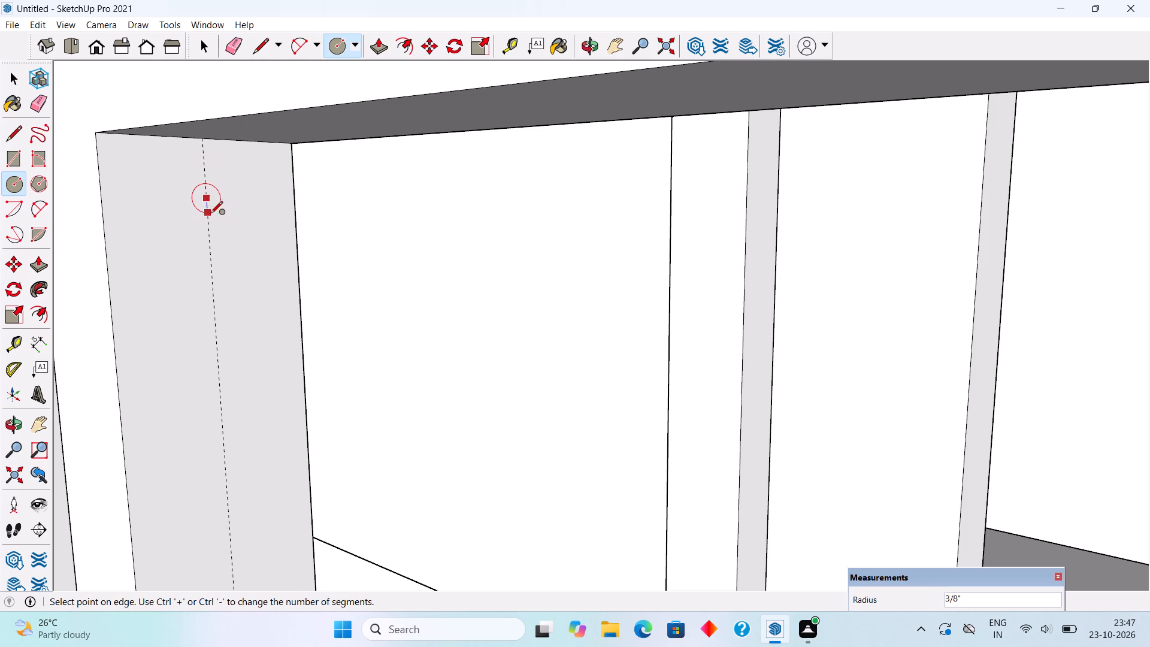
pyautogui.click(211, 215)
pyautogui.press('p')
pyautogui.click(210, 209)
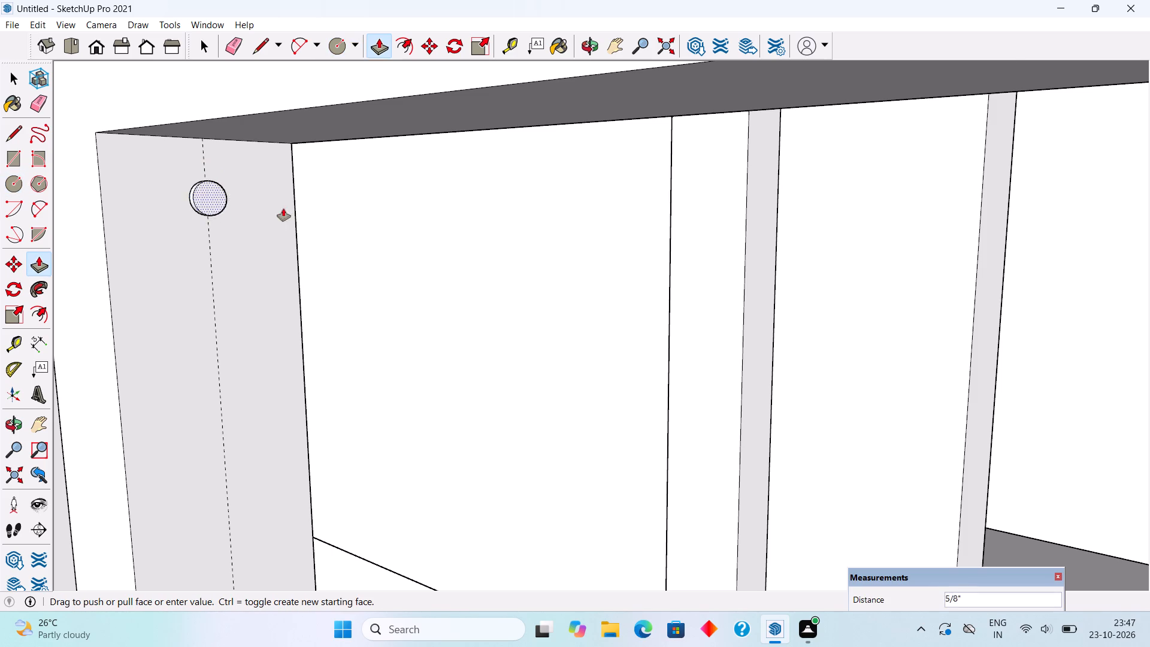
pyautogui.scroll(-20, 299, 208)
pyautogui.scroll(-8, 299, 208)
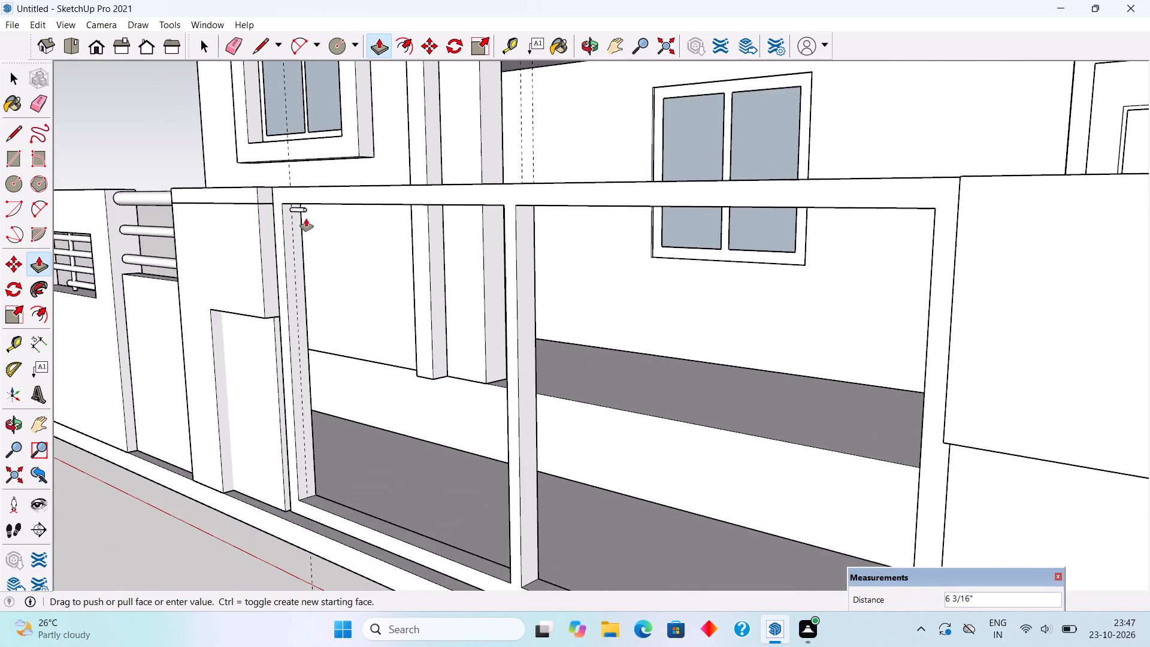
pyautogui.scroll(-4, 313, 223)
pyautogui.moveTo(600, 273); pyautogui.dragTo(880, 319, button='middle')
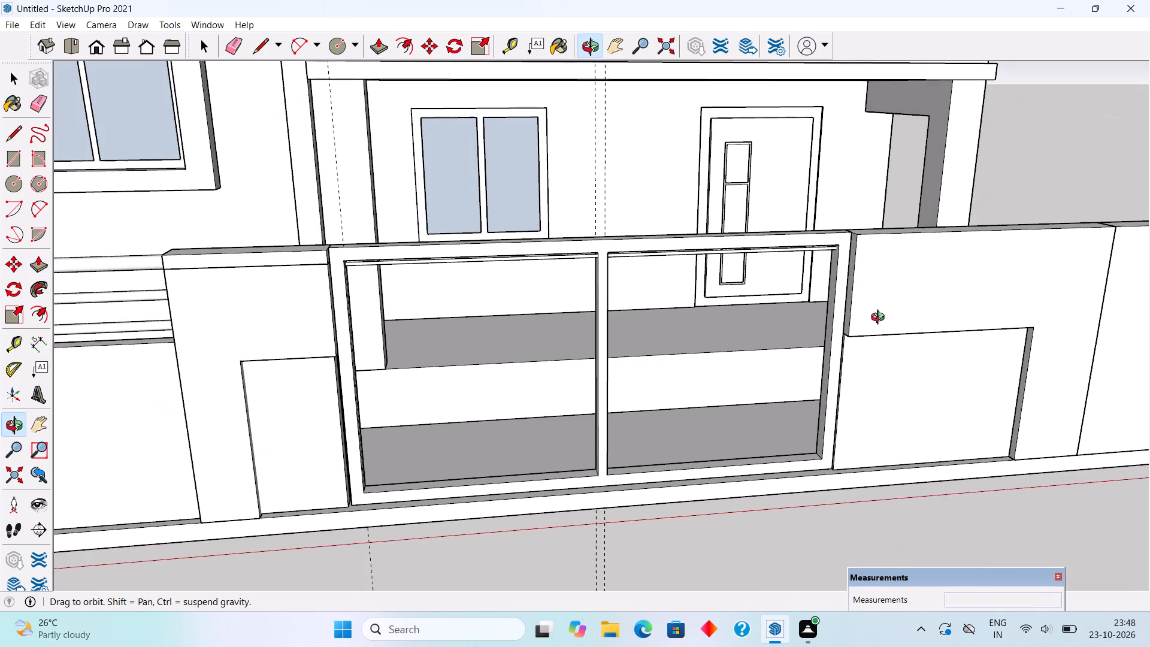
pyautogui.moveTo(880, 319); pyautogui.dragTo(880, 318, button='middle')
pyautogui.scroll(5, 846, 302)
pyautogui.scroll(2, 819, 259)
pyautogui.click(834, 245)
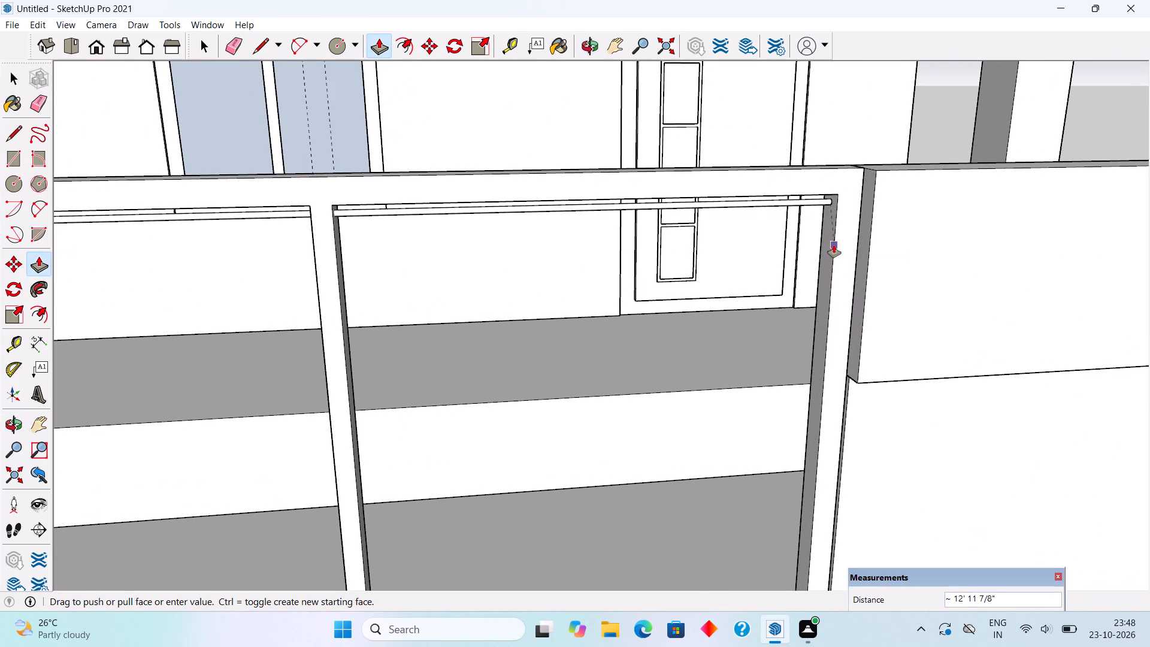
# Select the whole horizontal rod under the frame's top rail and make it a group.
pyautogui.press('space')
pyautogui.tripleClick(800, 203)
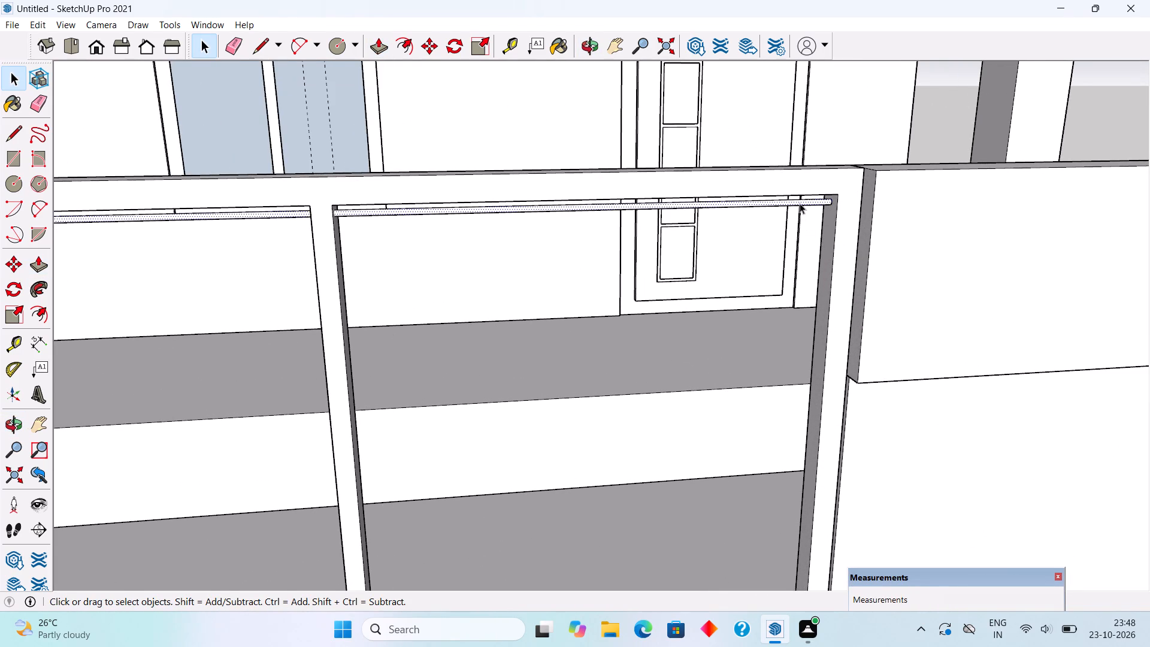
pyautogui.rightClick(800, 203)
pyautogui.click(855, 327)
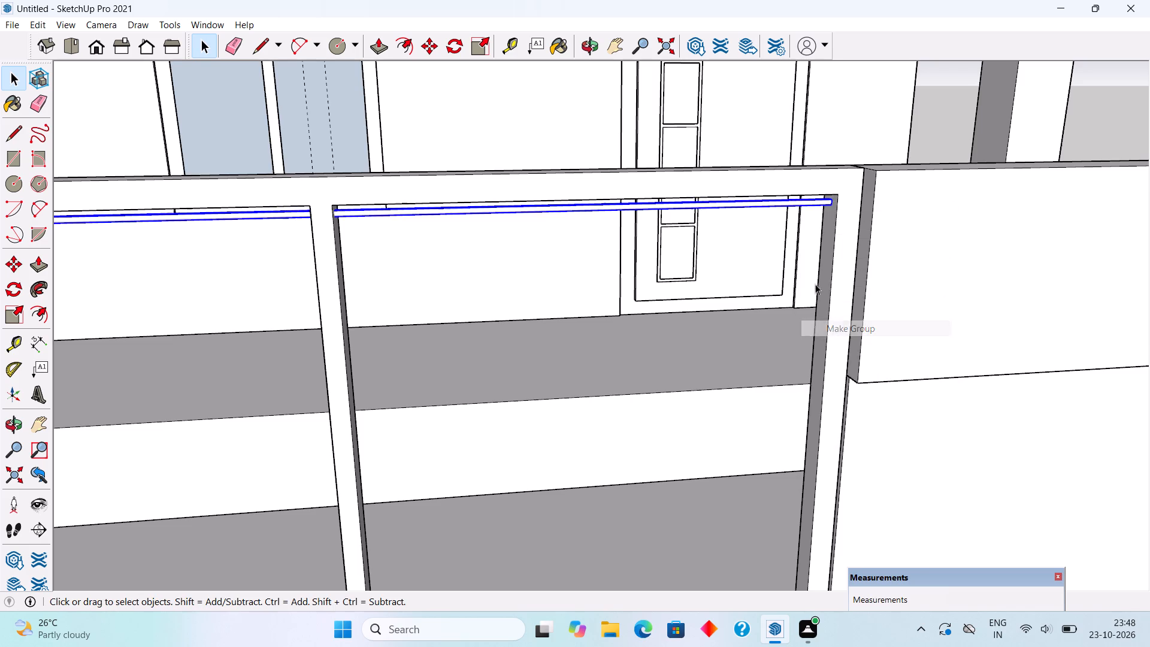
# Copy the rod group straight down about 6' 3/8" to just above the bottom rail, dividing the distance into 16 equal spaces.
pyautogui.scroll(-8, 792, 235)
pyautogui.moveTo(779, 240); pyautogui.dragTo(782, 152, button='middle')
pyautogui.scroll(8, 767, 192)
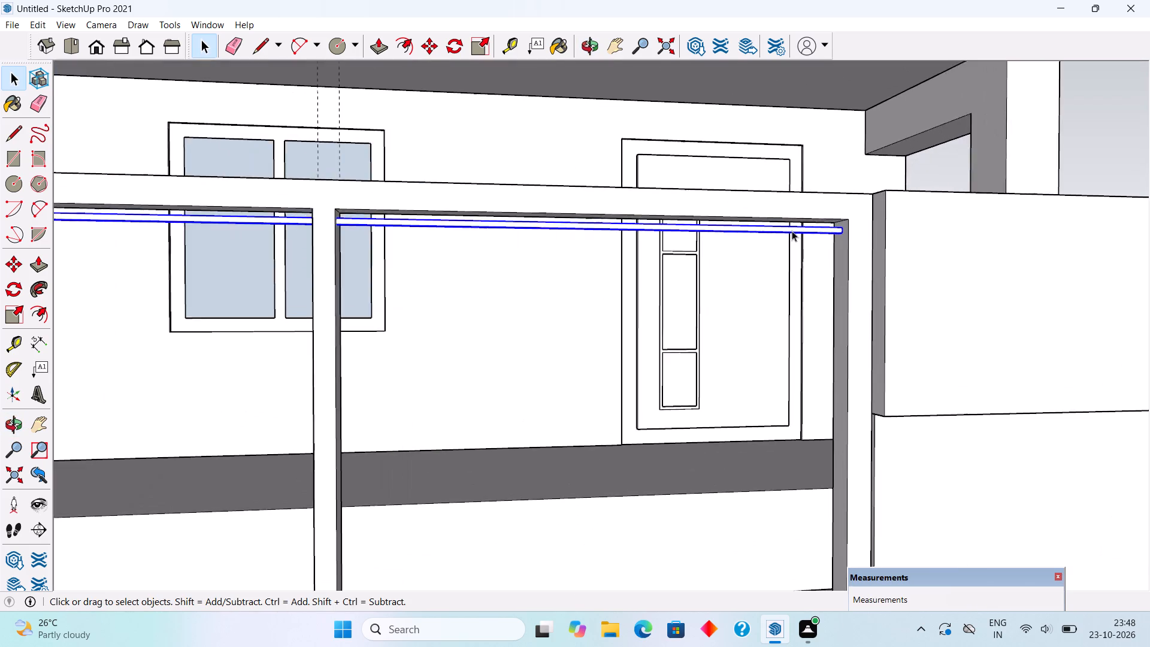
pyautogui.scroll(6, 792, 231)
pyautogui.press('m')
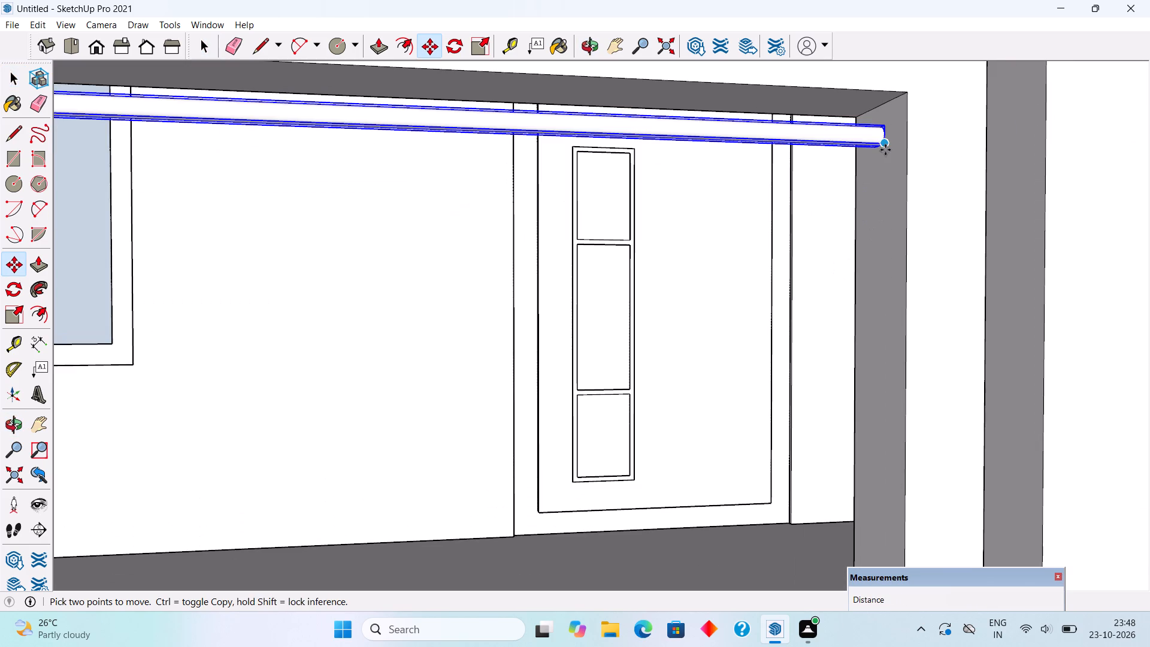
pyautogui.click(885, 150)
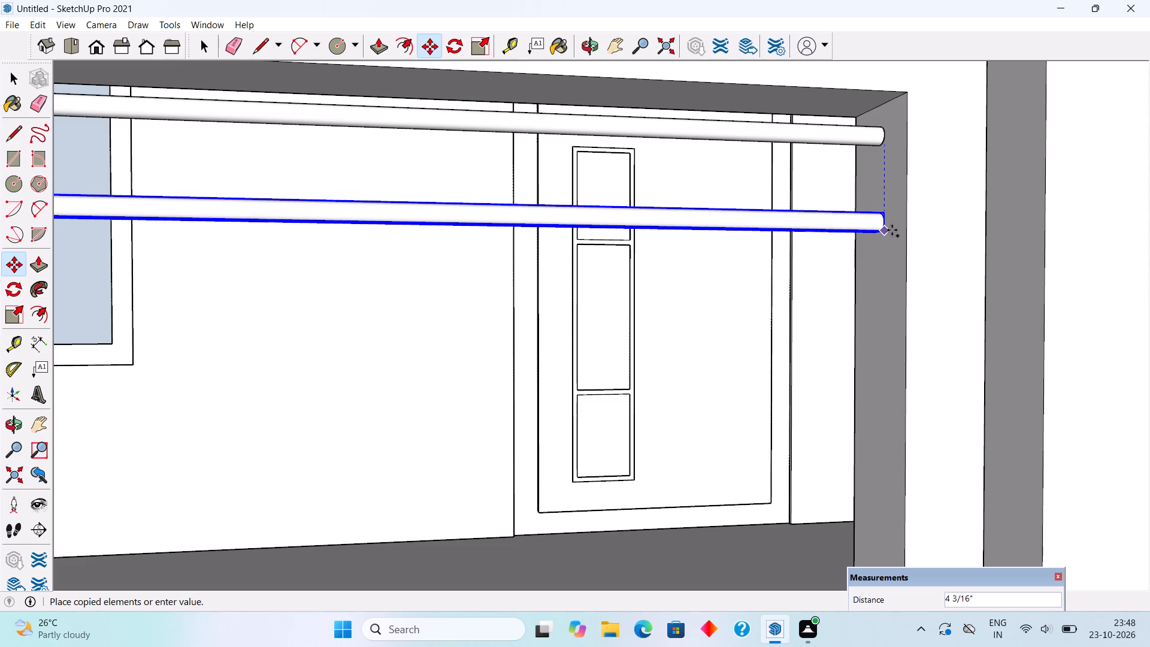
pyautogui.scroll(-19, 892, 229)
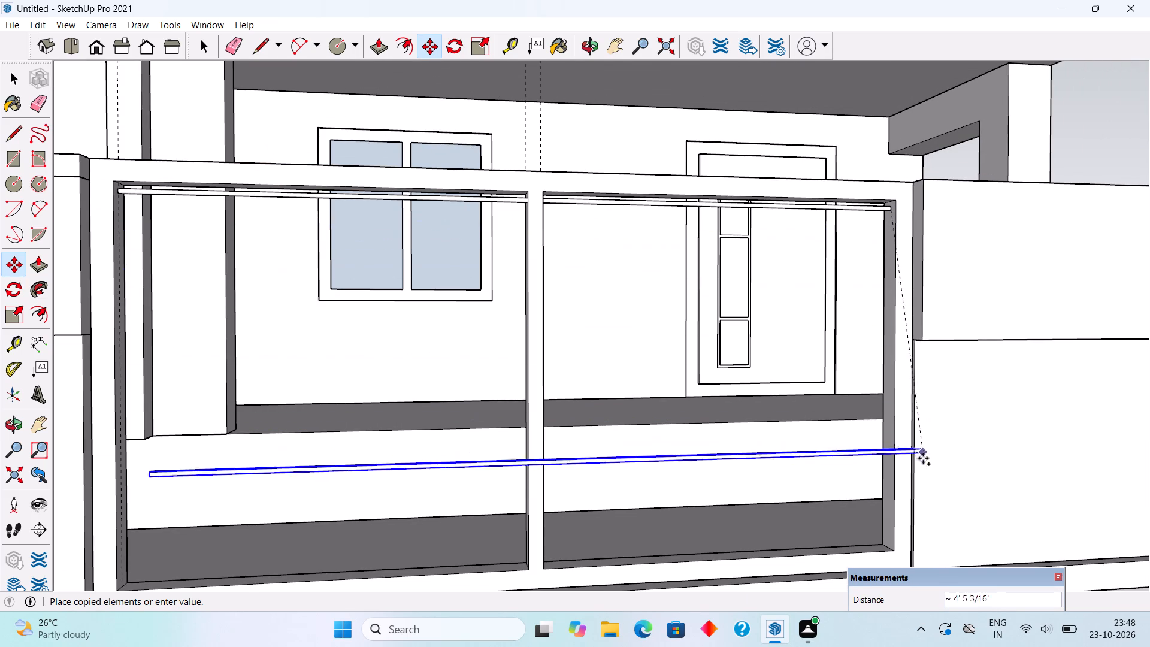
pyautogui.scroll(5, 885, 531)
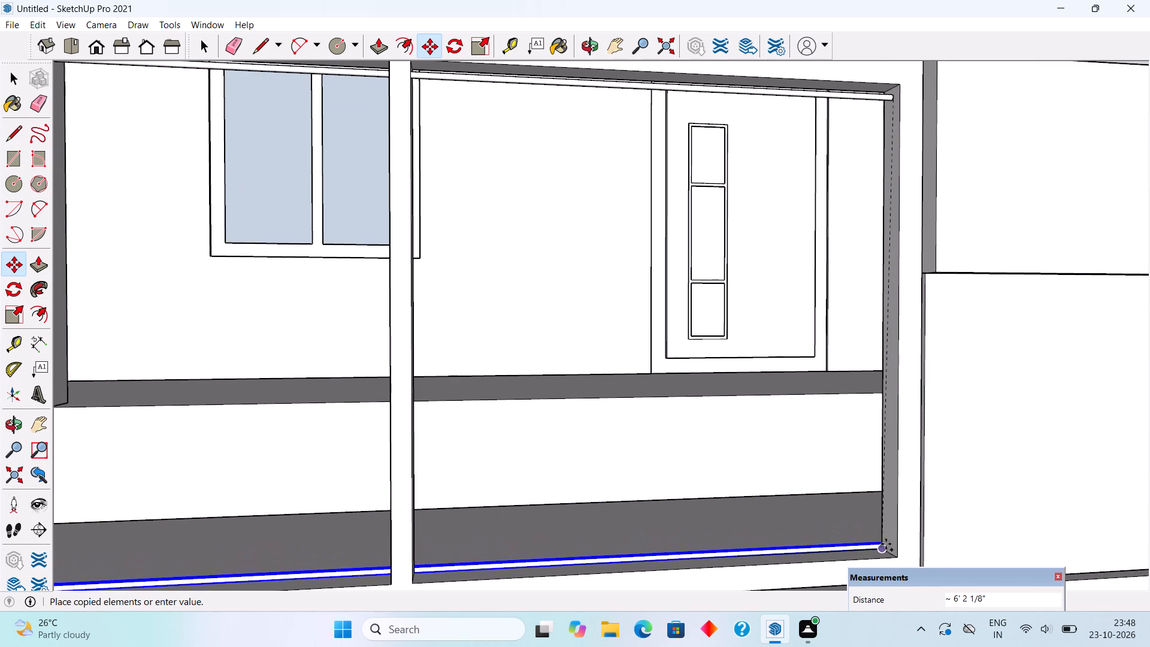
pyautogui.scroll(5, 886, 544)
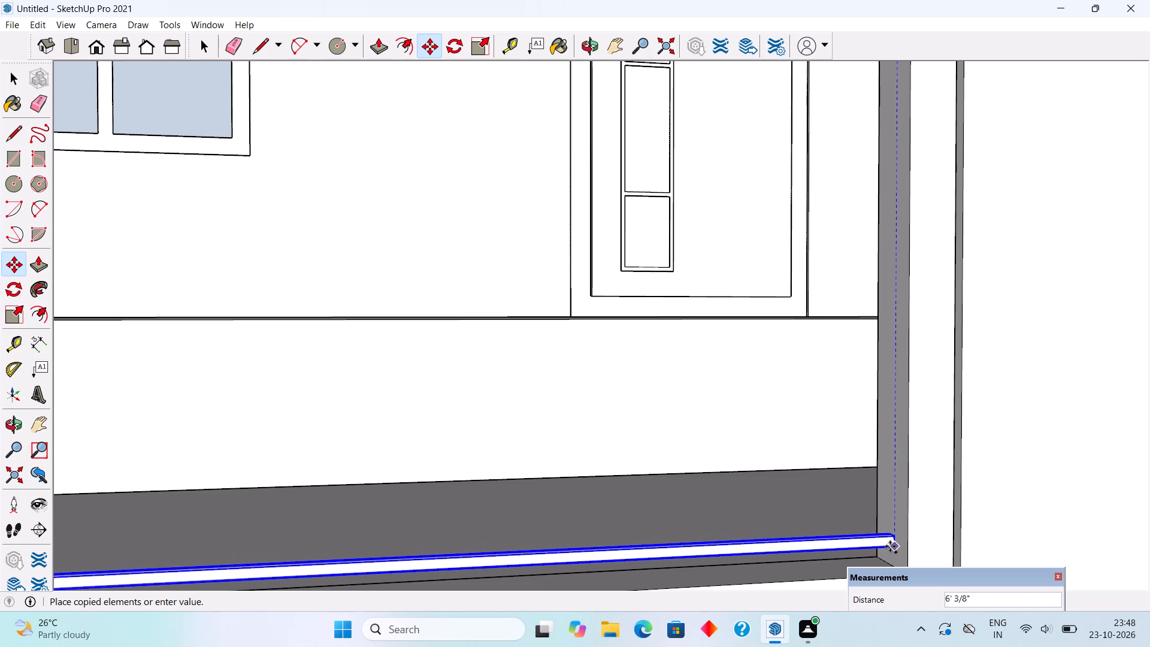
pyautogui.click(890, 546)
pyautogui.press('/')
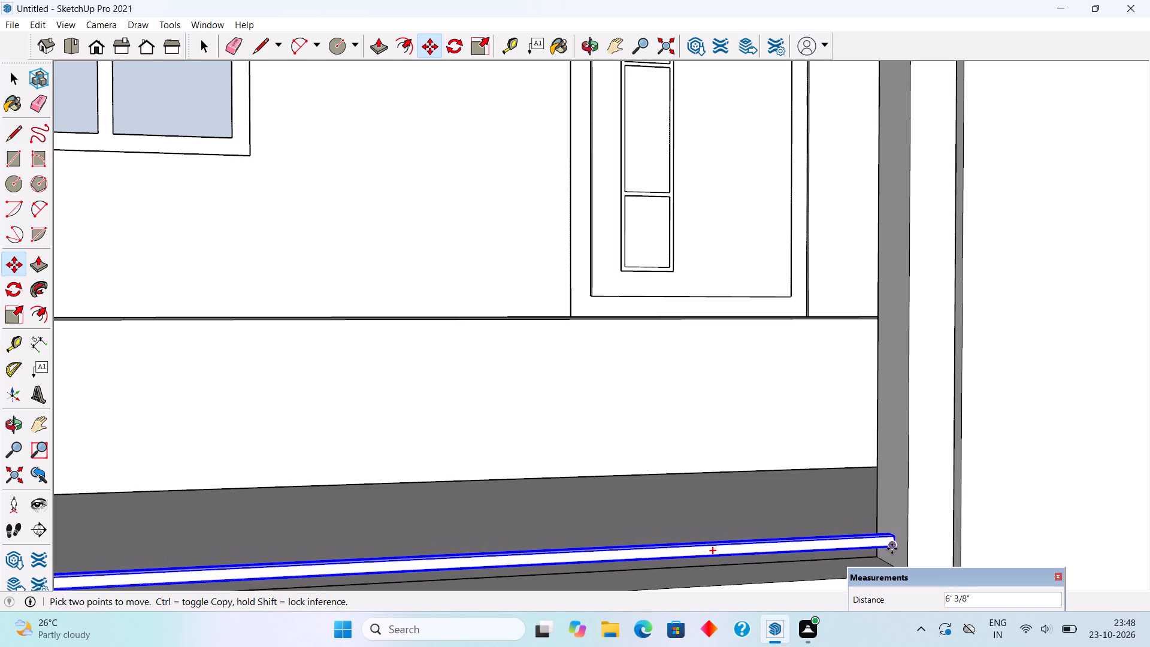
pyautogui.press('1')
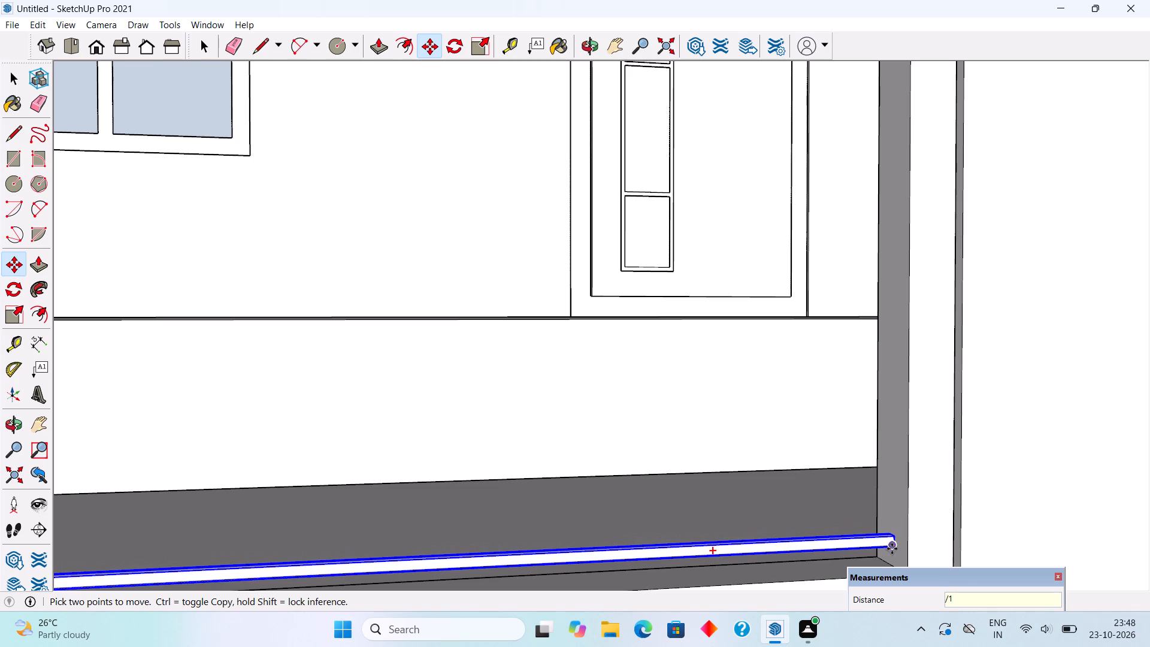
pyautogui.press('6')
pyautogui.press('Return')
pyautogui.press('space')
# Draw a circle of about 1 1/16" radius on the bottom rail near the left upright and extrude it 6' 4" to the top rail.
pyautogui.scroll(-7, 864, 561)
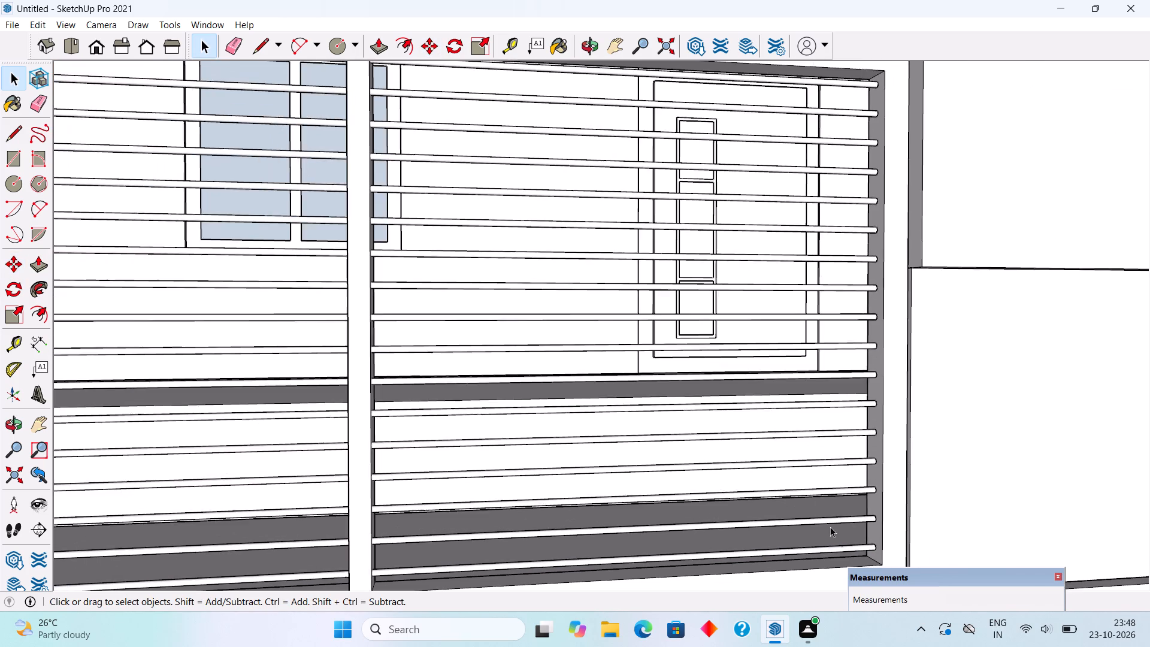
pyautogui.scroll(-5, 810, 505)
pyautogui.scroll(-4, 692, 457)
pyautogui.moveTo(678, 428); pyautogui.dragTo(658, 526, button='middle')
pyautogui.scroll(4, 651, 558)
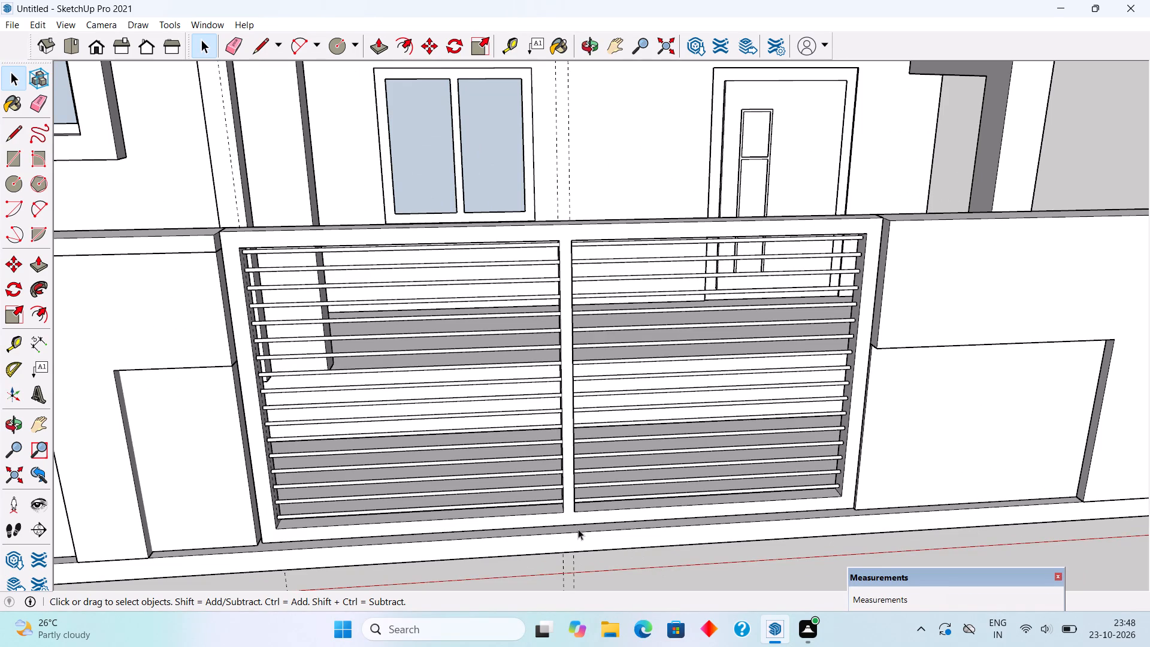
pyautogui.scroll(4, 333, 534)
pyautogui.moveTo(330, 509); pyautogui.dragTo(335, 554, button='middle')
pyautogui.scroll(2, 335, 554)
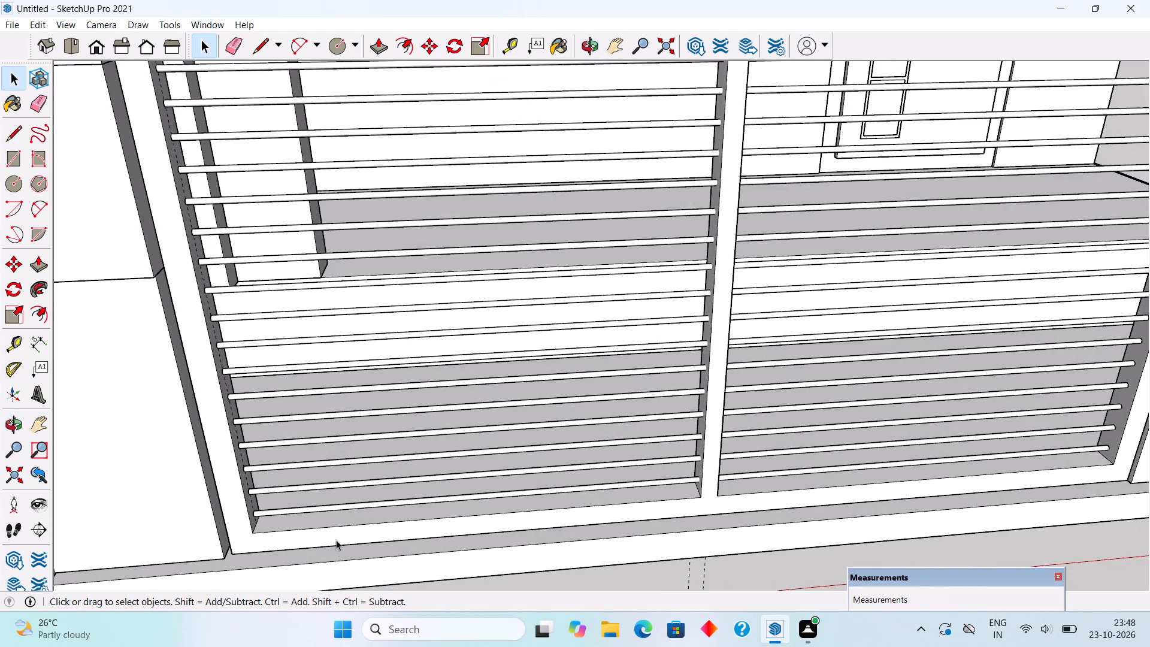
pyautogui.scroll(10, 336, 540)
pyautogui.moveTo(340, 518); pyautogui.dragTo(331, 475, button='middle')
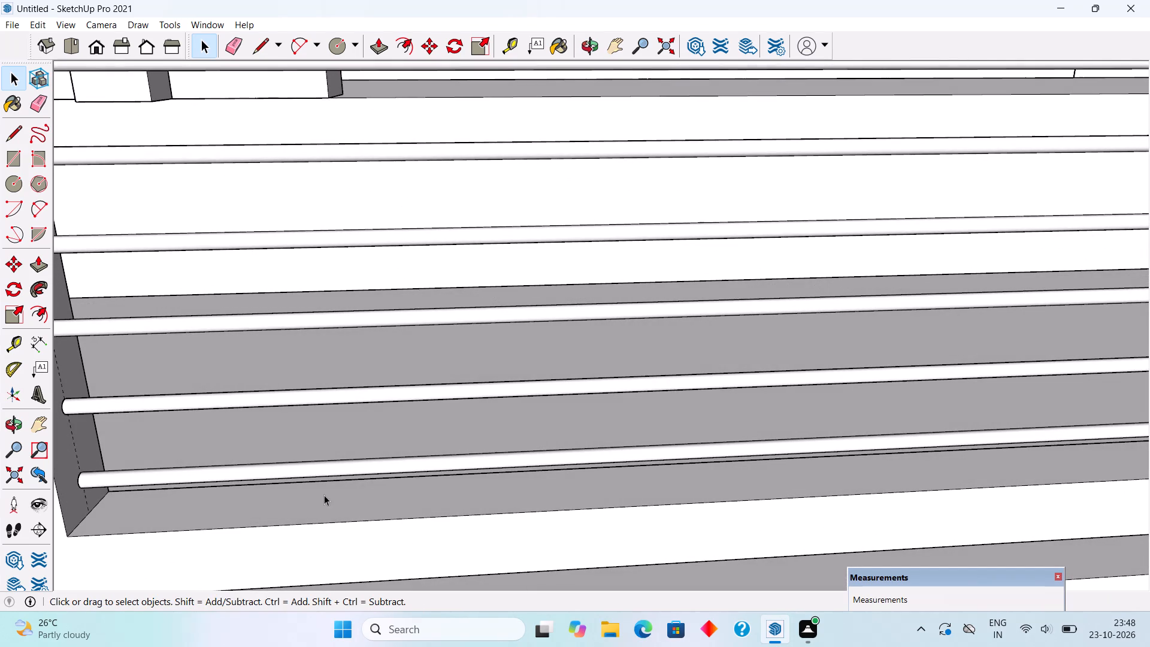
pyautogui.press('c')
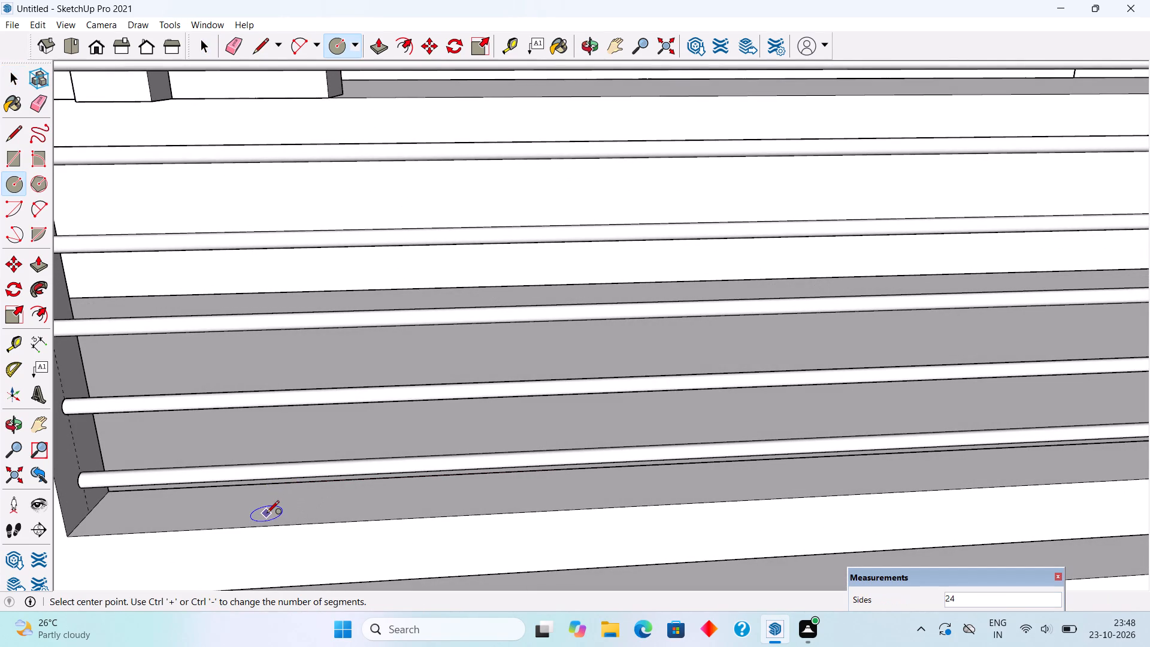
pyautogui.click(267, 504)
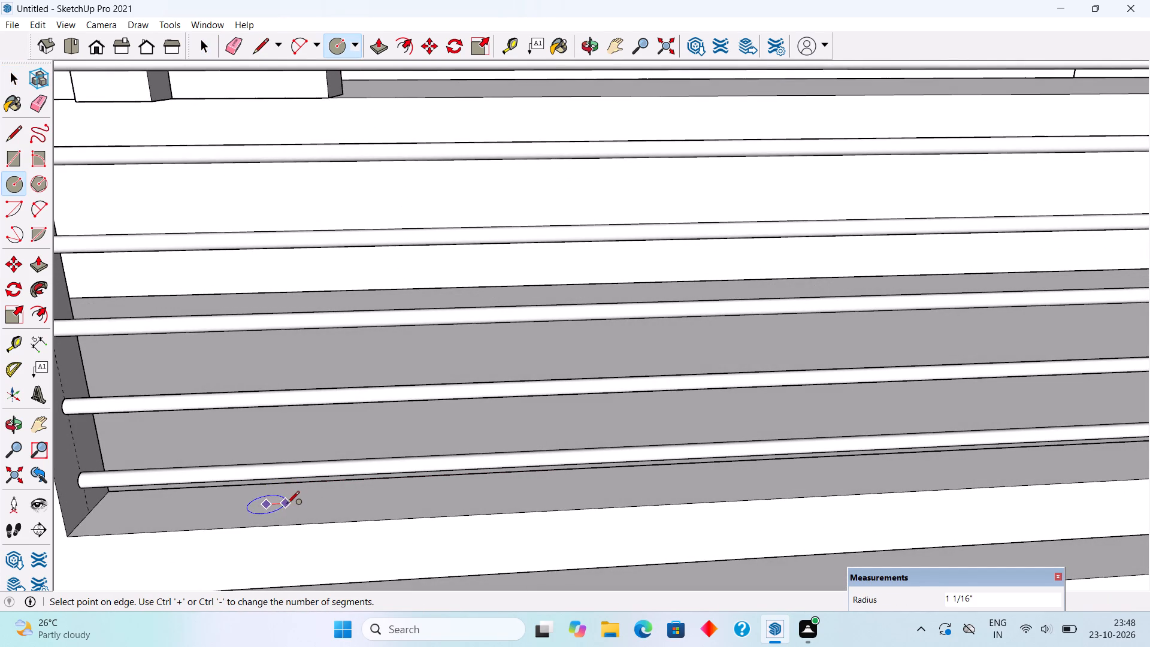
pyautogui.click(287, 504)
pyautogui.press('p')
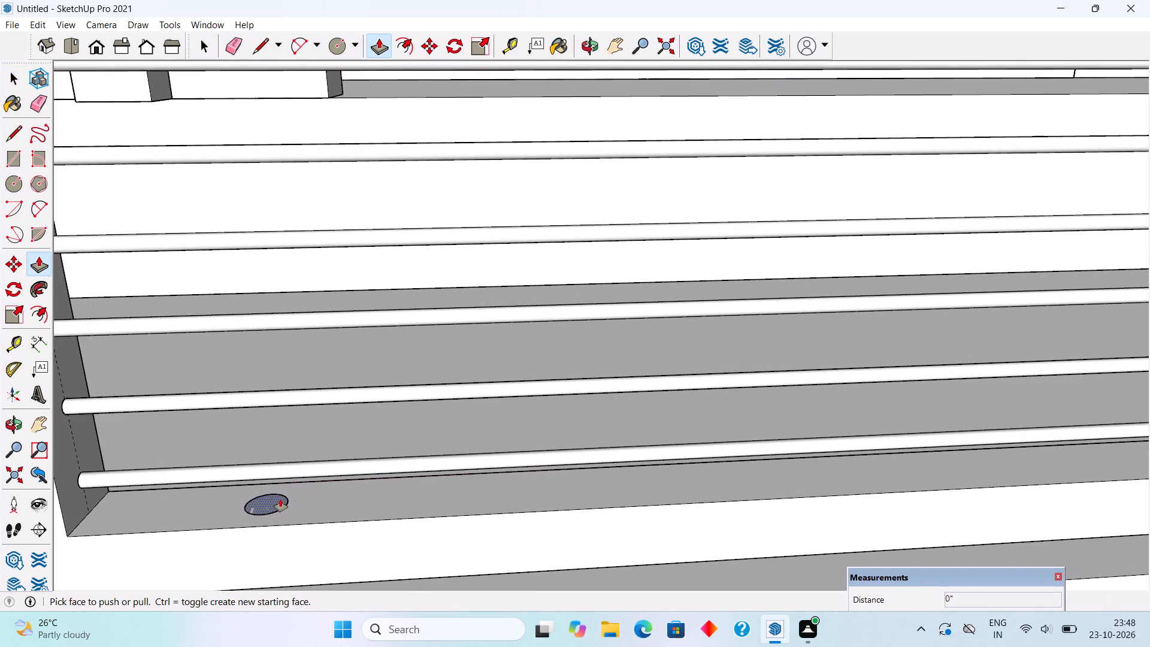
pyautogui.click(280, 499)
pyautogui.scroll(-20, 281, 454)
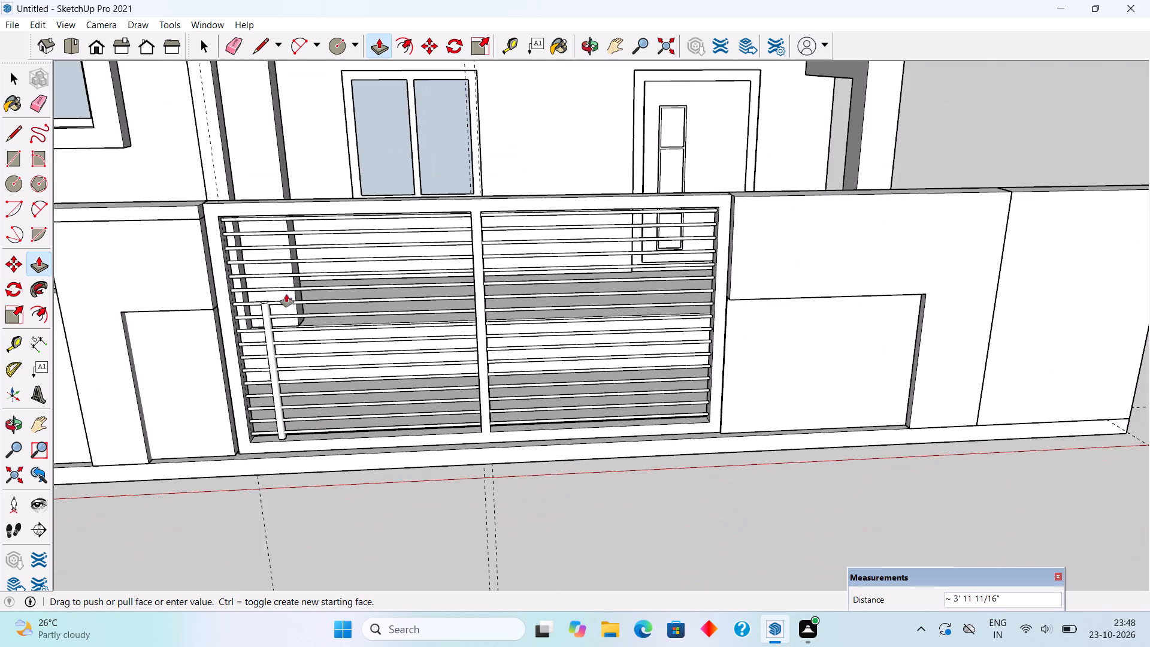
pyautogui.click(284, 211)
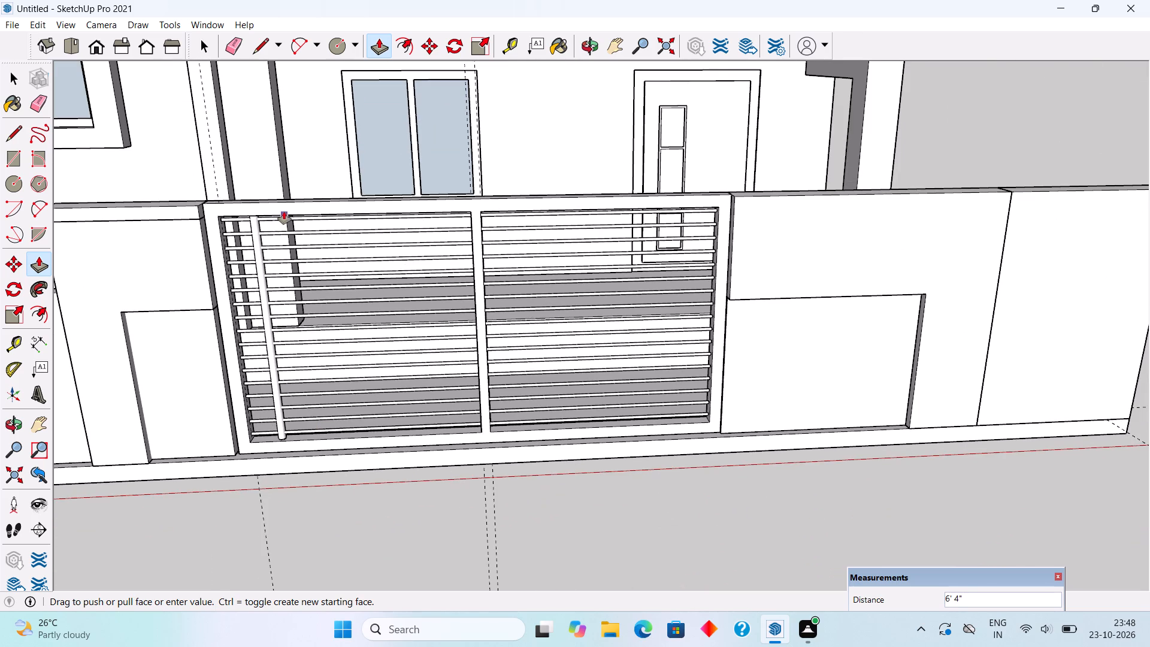
# Select the whole vertical pole in the gate's left leaf and make it a group.
pyautogui.press('space')
pyautogui.click(285, 427)
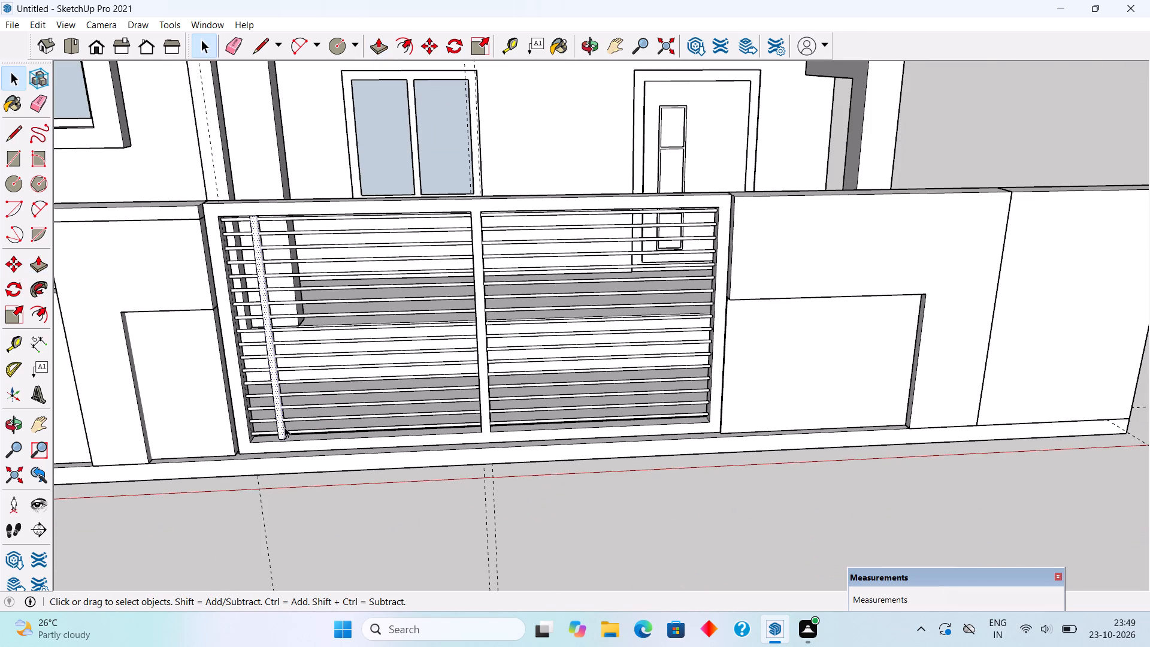
pyautogui.doubleClick(285, 427)
pyautogui.rightClick(285, 427)
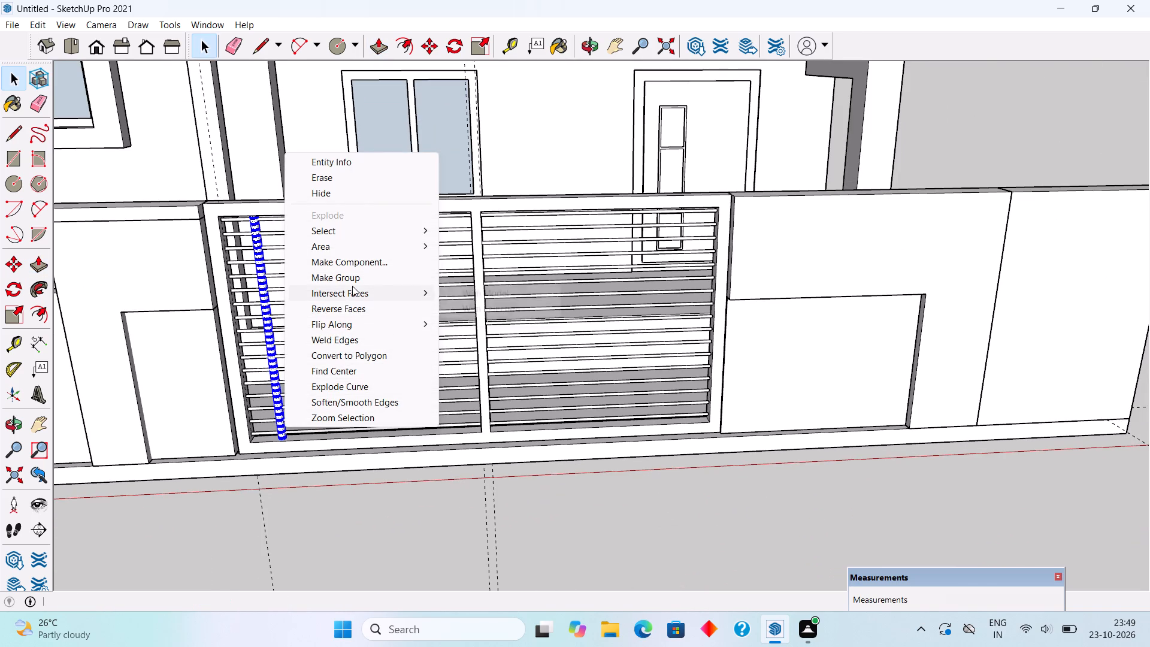
pyautogui.click(353, 281)
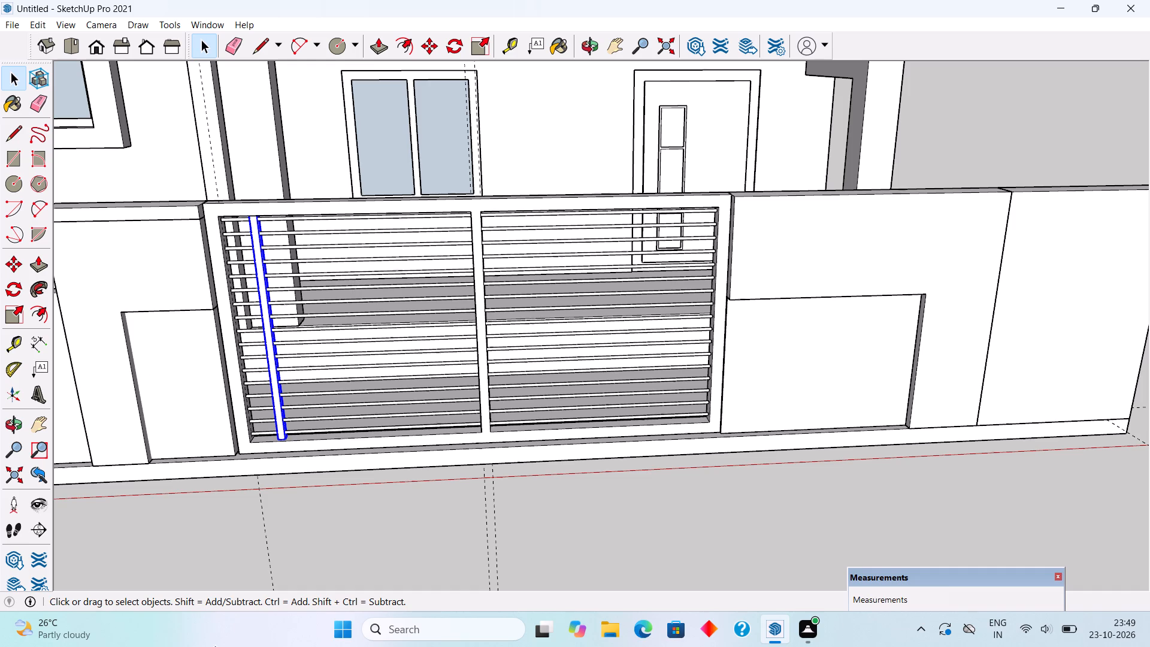
# Copy the vertical pole 8" along the bottom rail towards the gate's centre bar.
pyautogui.scroll(3, 241, 449)
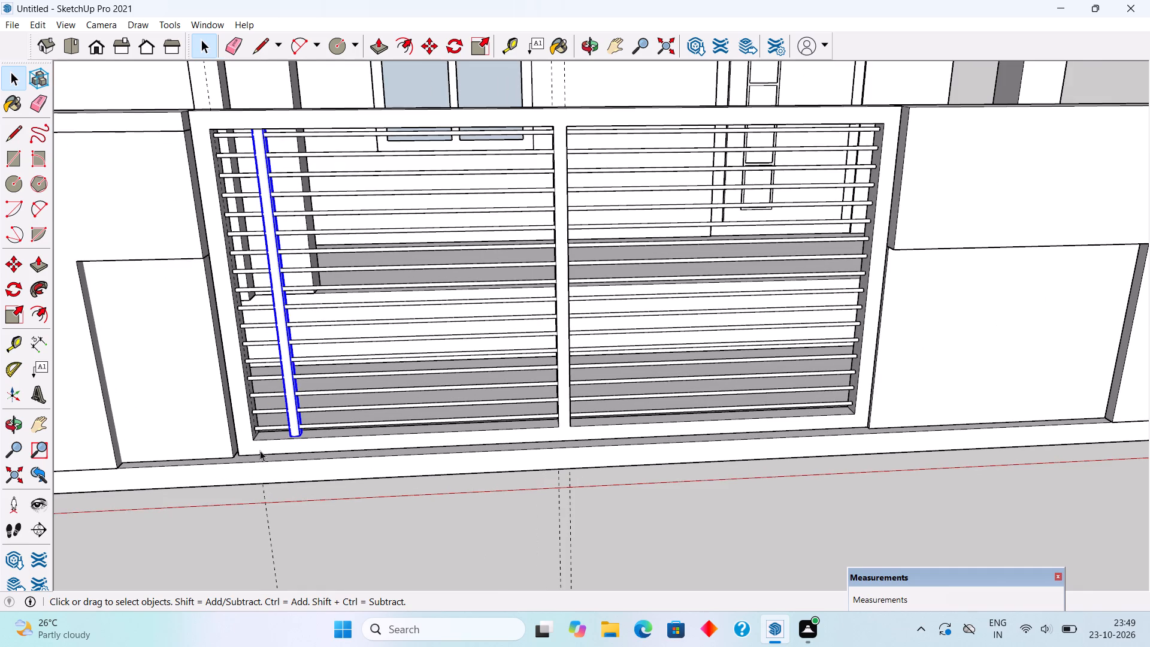
pyautogui.press('m')
pyautogui.click(289, 435)
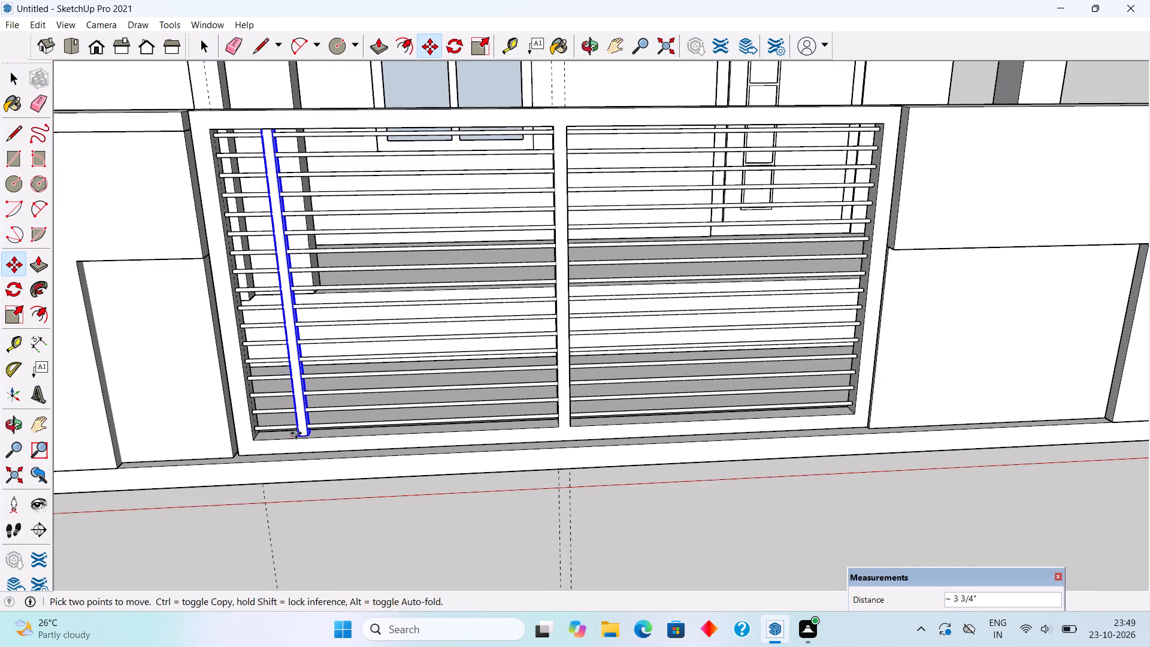
pyautogui.scroll(6, 324, 433)
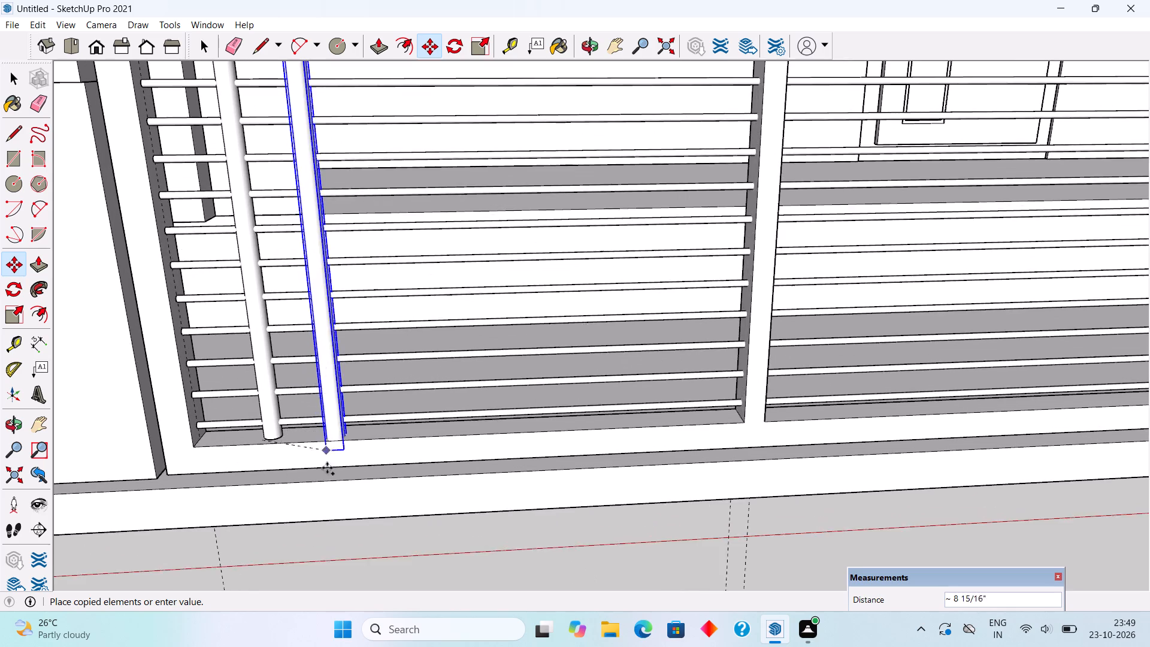
pyautogui.scroll(4, 326, 480)
pyautogui.scroll(4, 268, 430)
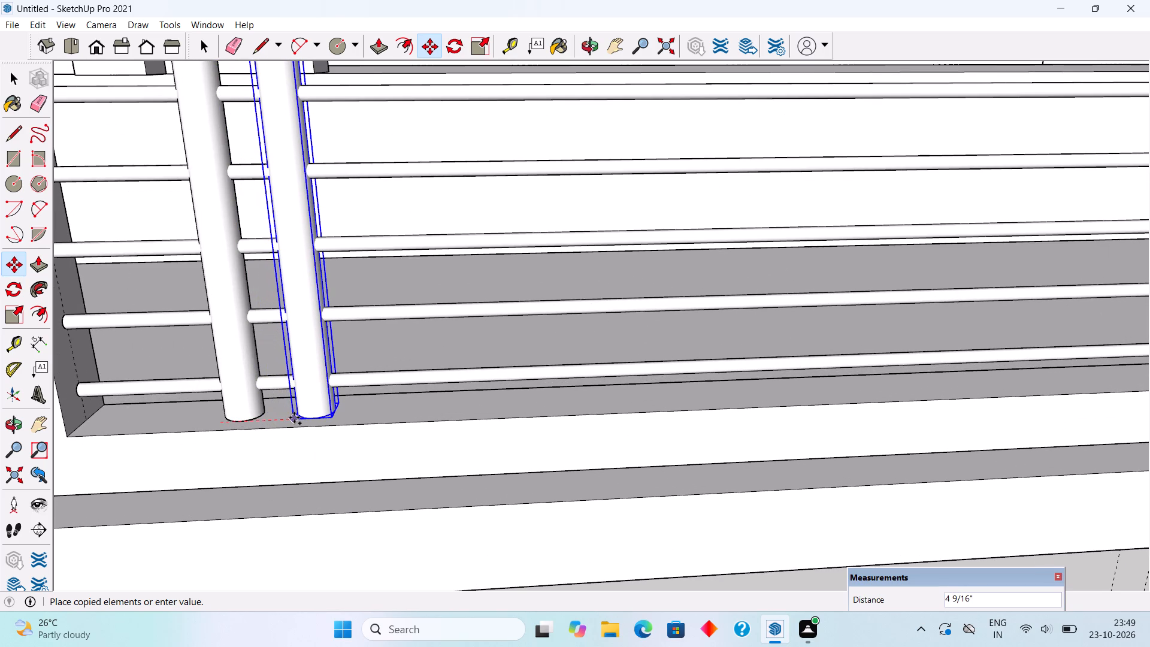
pyautogui.write('8"')
pyautogui.press('Return')
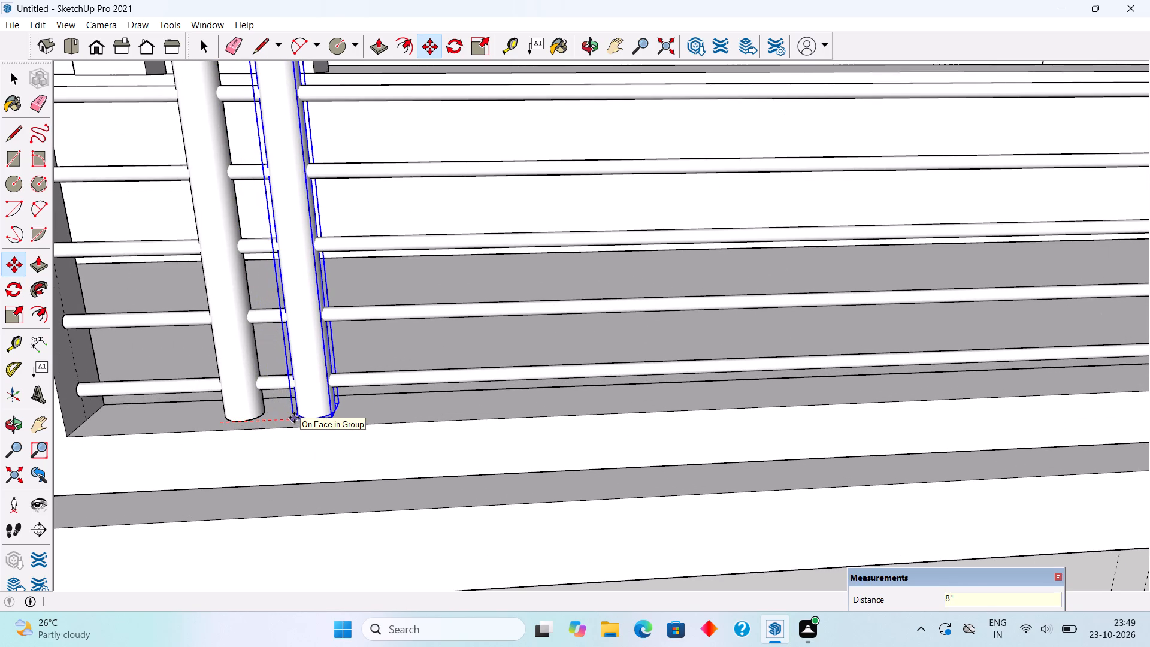
pyautogui.press('space')
# Copy the second vertical pole about 10' 9" along the bottom rail to near the opposite upright in the right leaf.
pyautogui.scroll(-13, 294, 418)
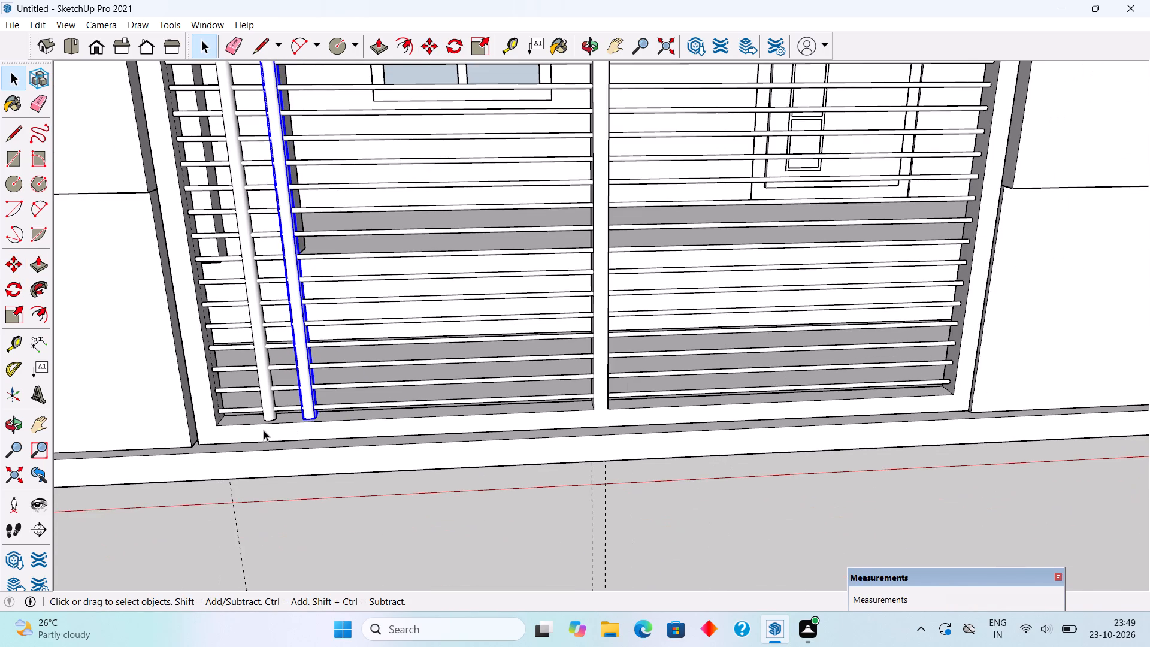
pyautogui.press('m')
pyautogui.click(312, 416)
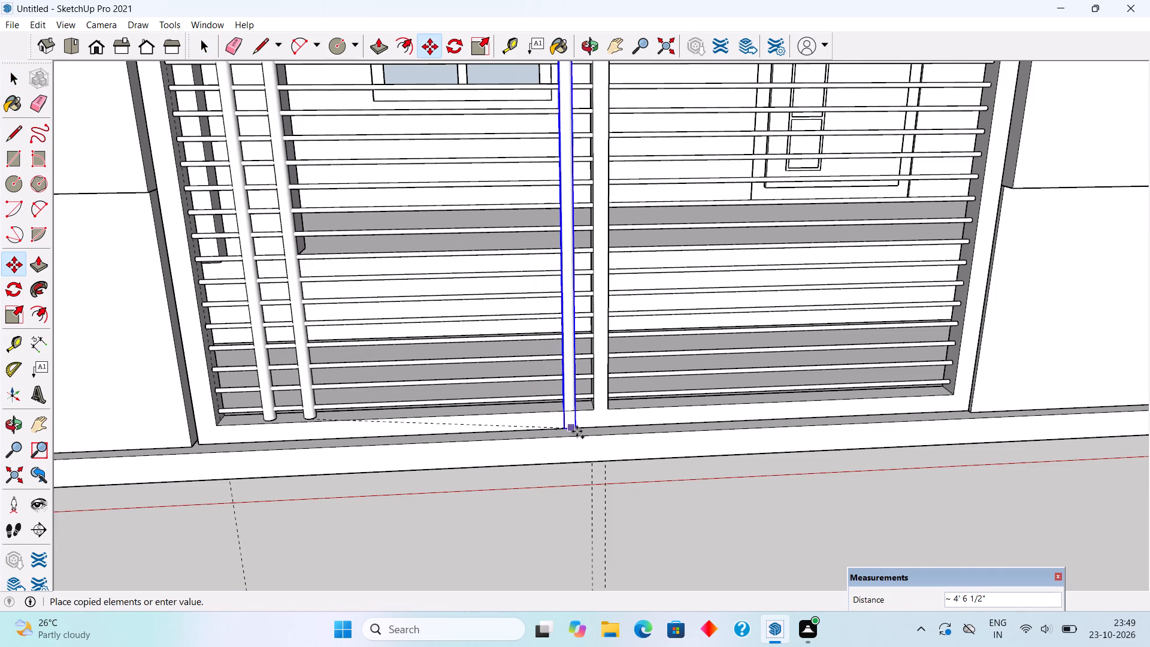
pyautogui.scroll(3, 931, 394)
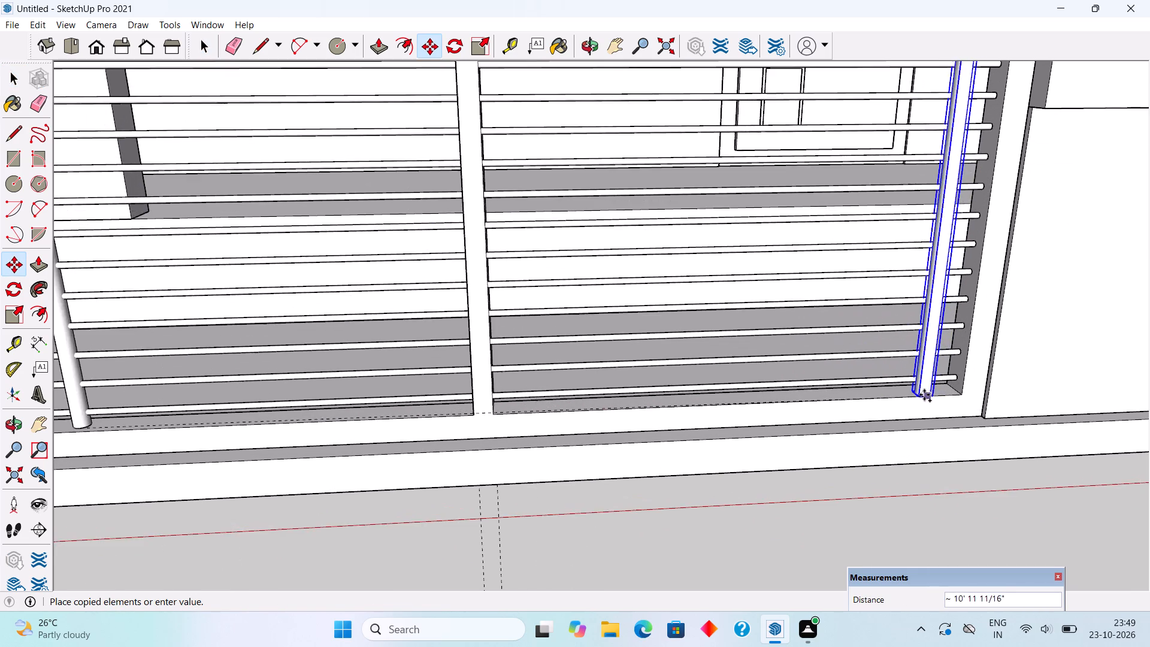
pyautogui.scroll(8, 924, 395)
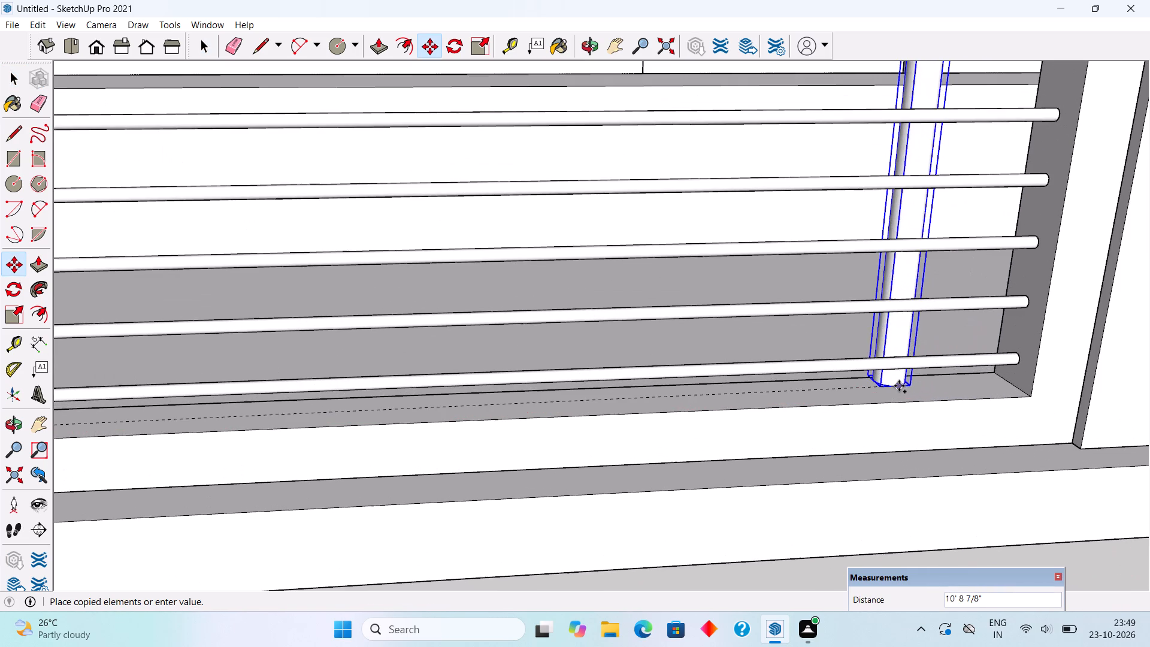
pyautogui.click(911, 392)
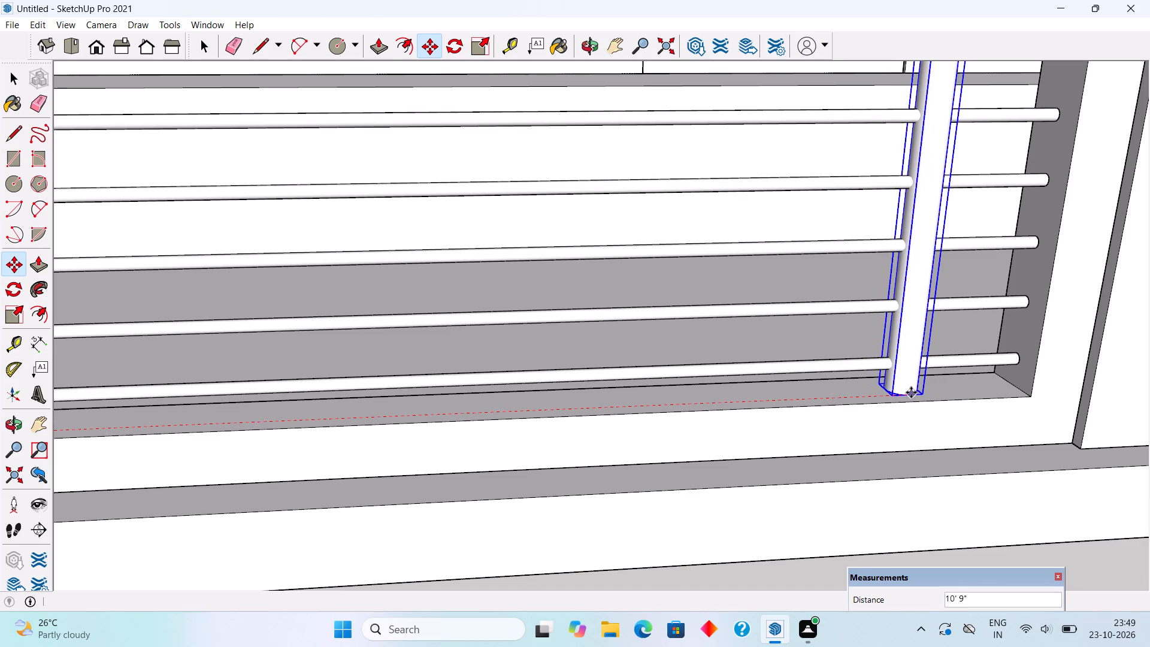
# Copy the right leaf's vertical pole 8" back towards the centre bar and clear the selection.
pyautogui.click(912, 393)
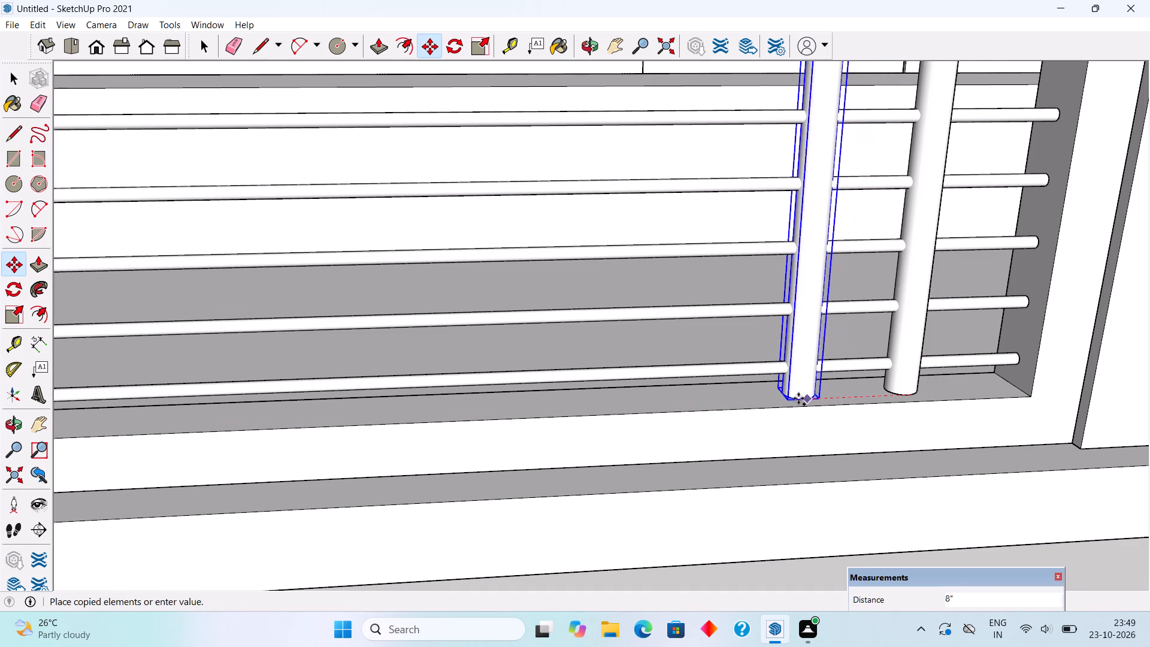
pyautogui.write('8"')
pyautogui.press('Return')
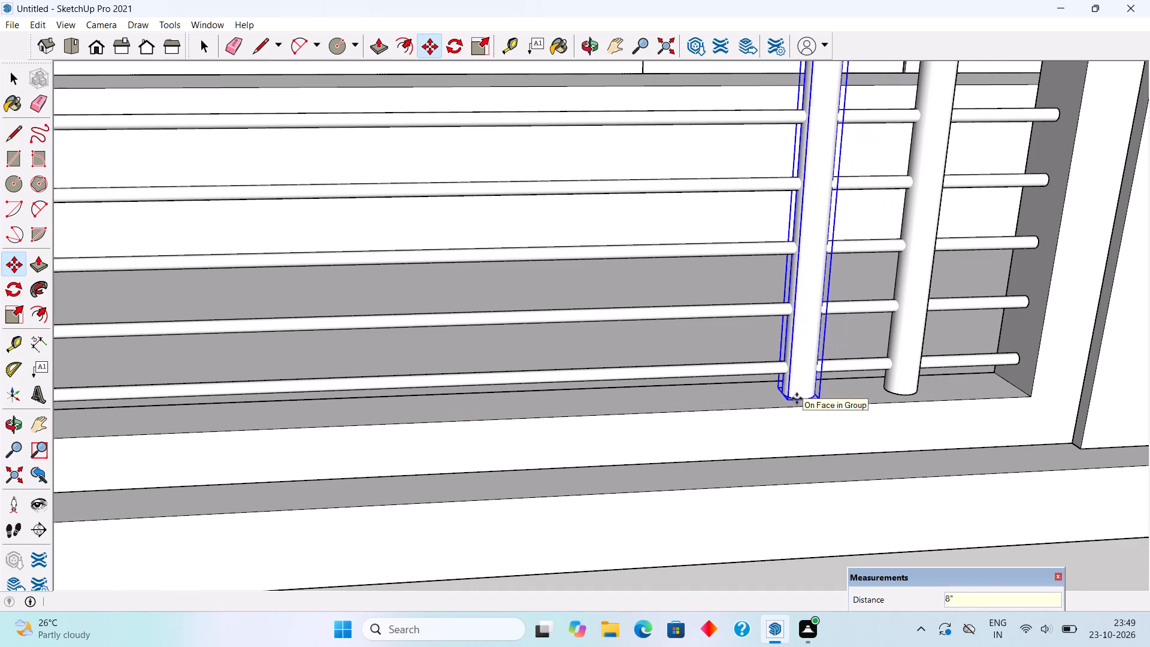
pyautogui.press('space')
pyautogui.scroll(-17, 797, 398)
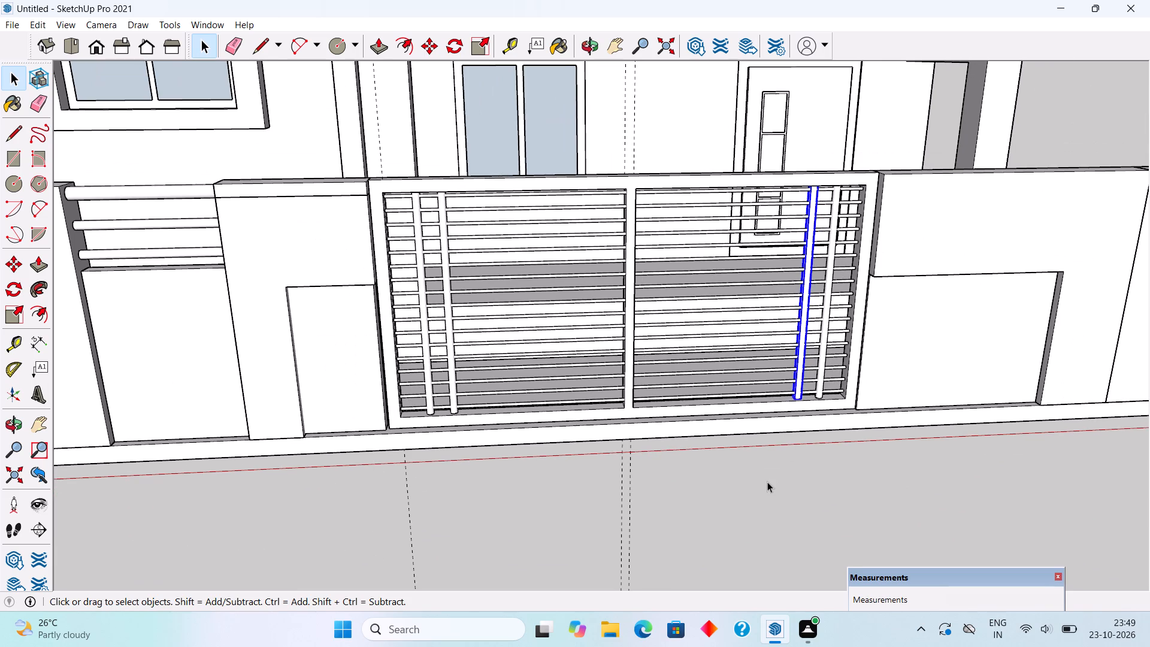
pyautogui.click(767, 482)
pyautogui.moveTo(770, 459); pyautogui.dragTo(743, 339, button='middle')
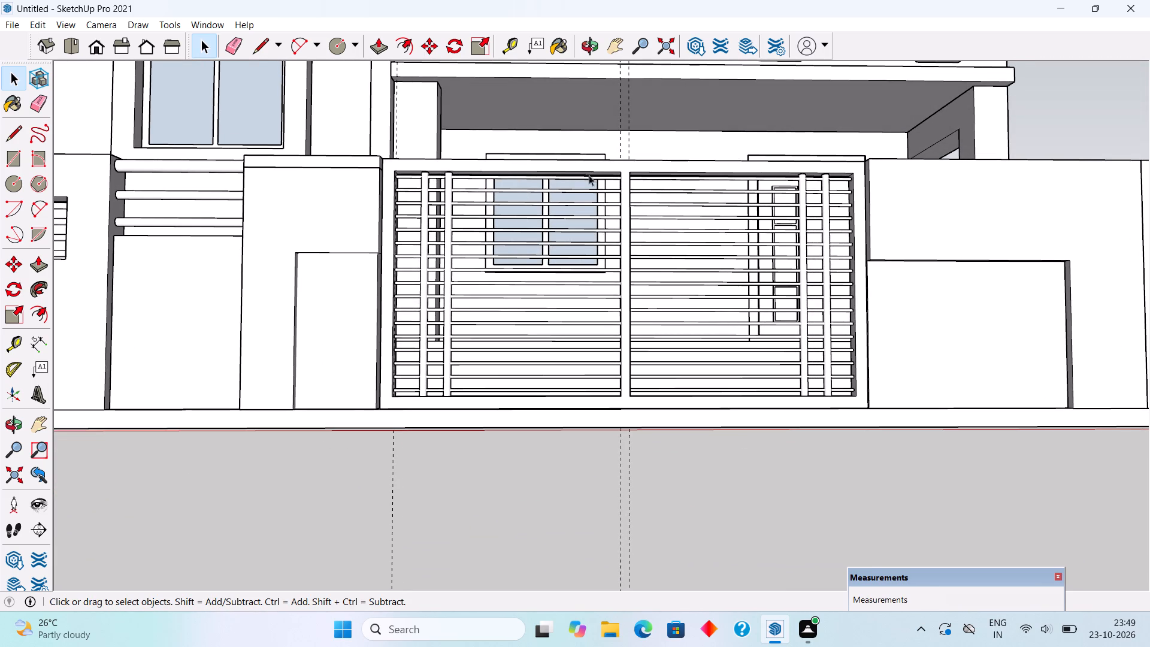
# Draw full-height 6' 4" rectangles against both sides of the gate's centre bar, about 1' 1 5/8" wide in the left leaf and 11 13/16" in the right.
pyautogui.scroll(5, 589, 177)
pyautogui.moveTo(606, 199); pyautogui.dragTo(618, 231, button='middle')
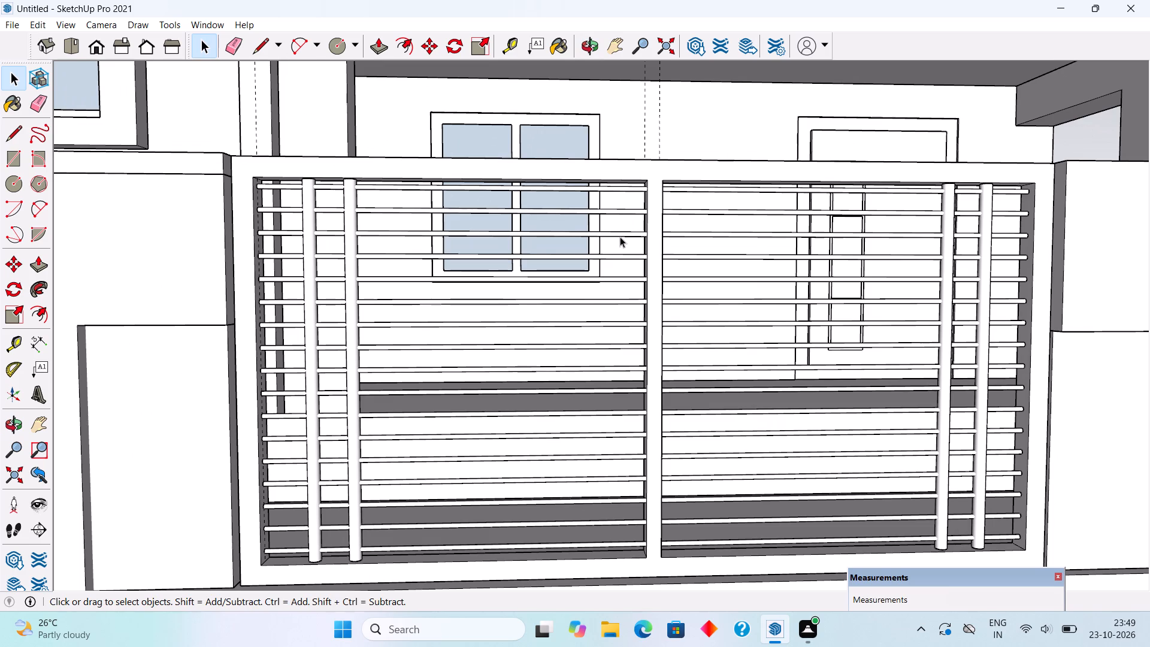
pyautogui.press('r')
pyautogui.click(646, 183)
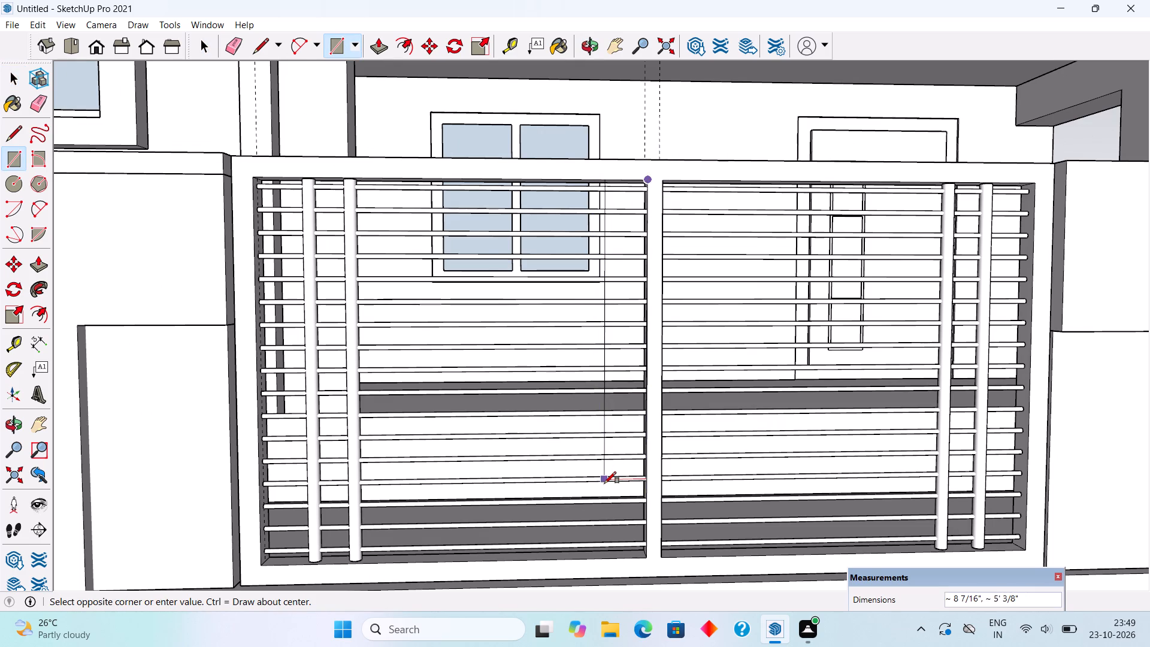
pyautogui.click(579, 558)
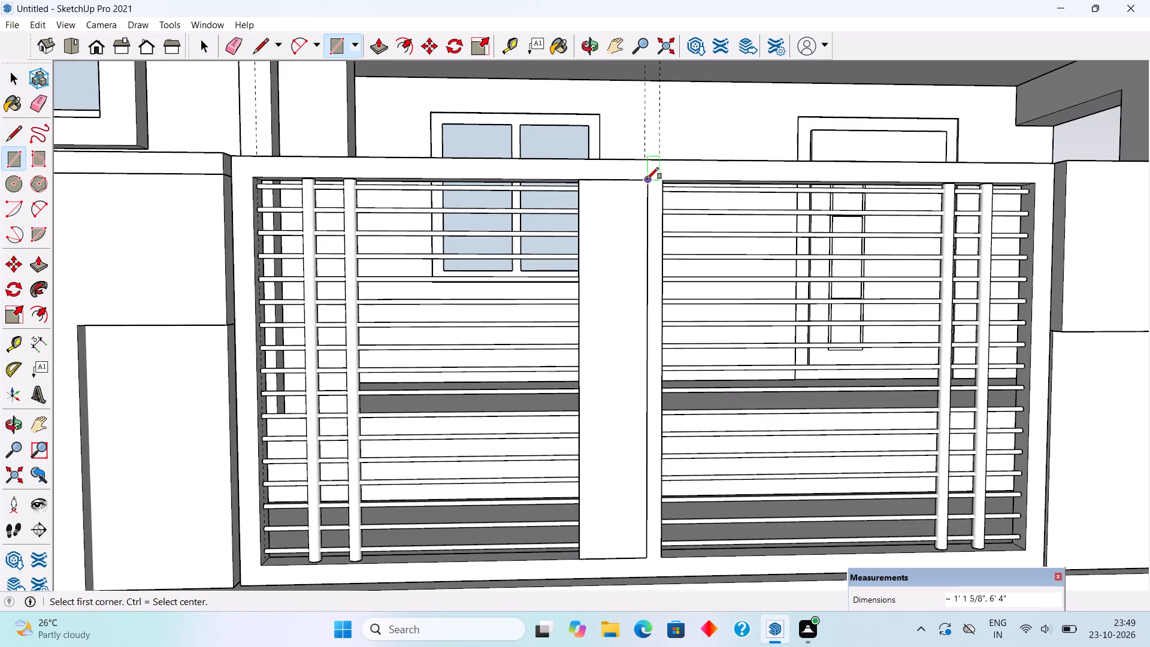
pyautogui.click(662, 183)
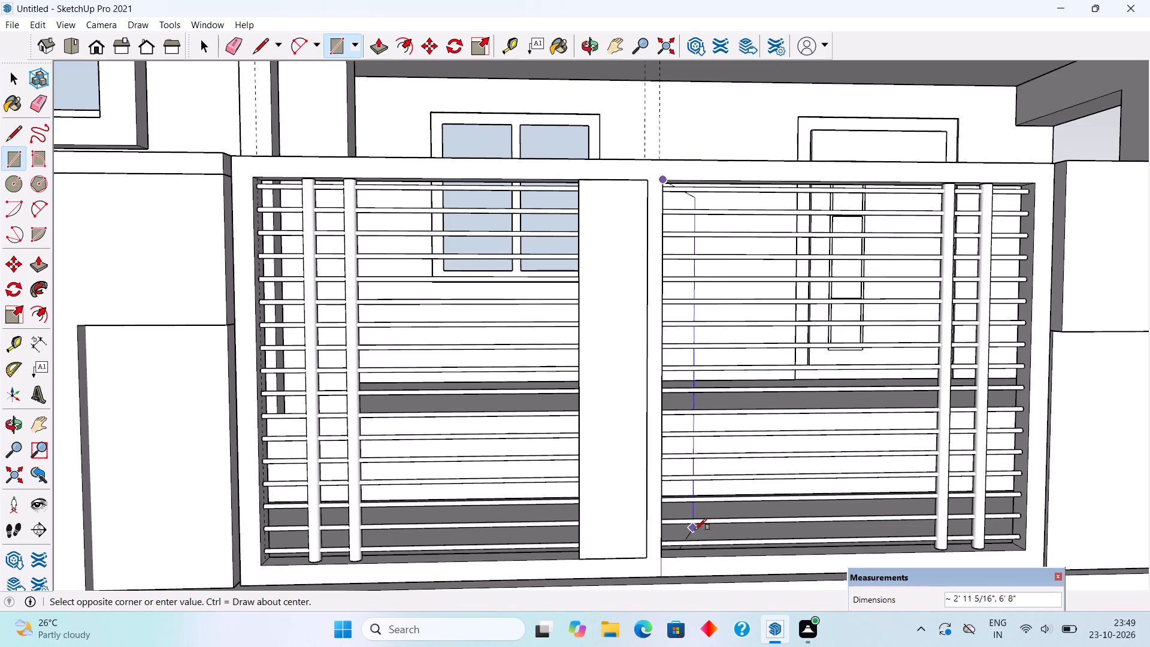
pyautogui.click(719, 557)
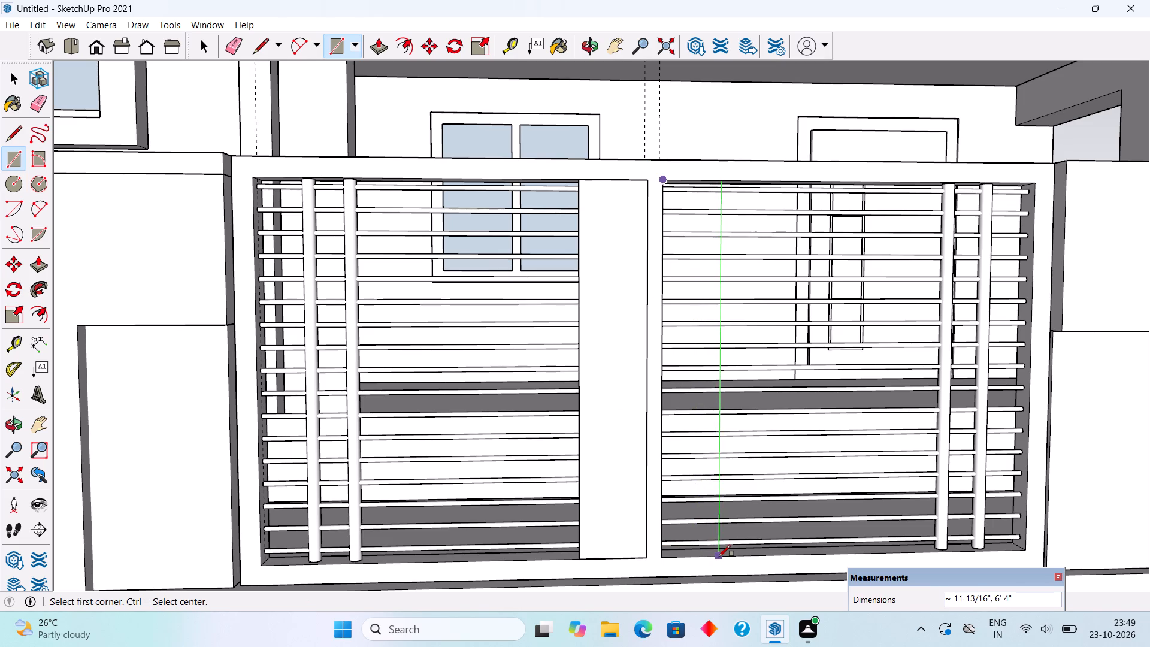
pyautogui.press('space')
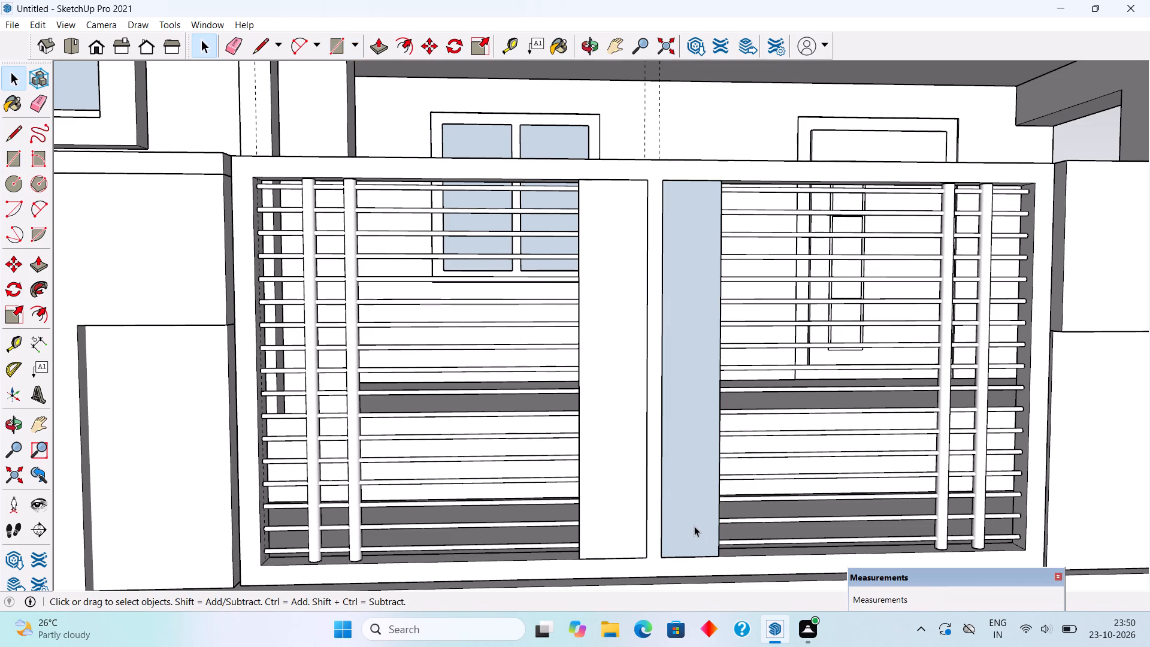
# Extrude both rectangles beside the gate's centre bar outwards by 5".
pyautogui.press('p')
pyautogui.click(694, 526)
pyautogui.write('5"')
pyautogui.press('Return')
pyautogui.doubleClick(618, 515)
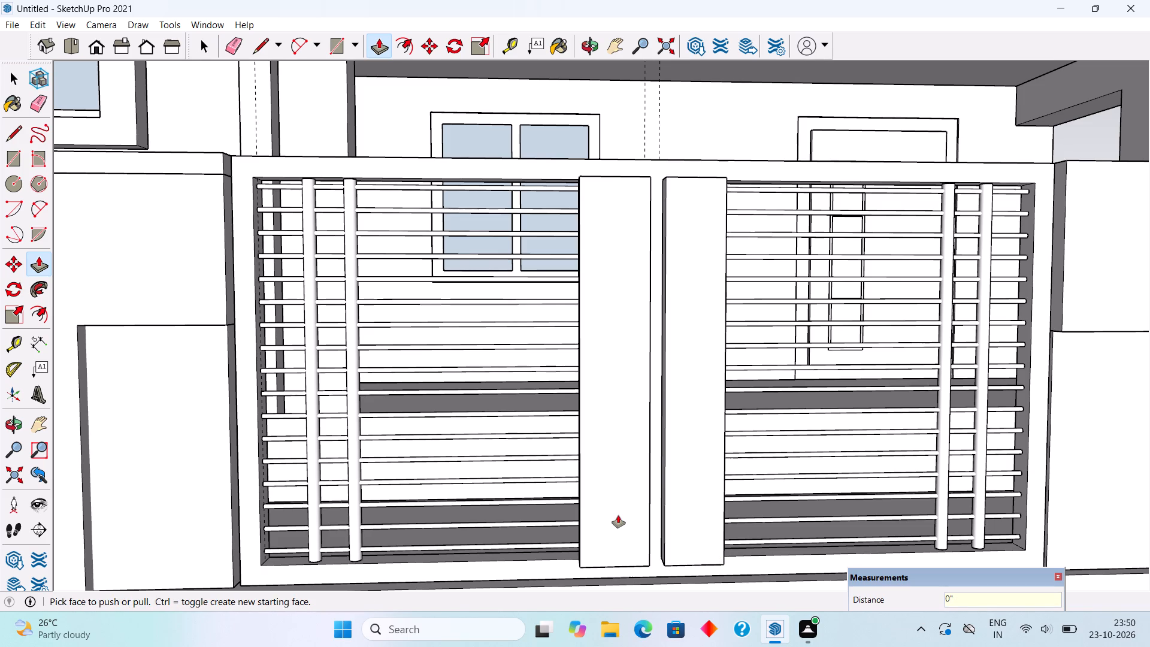
# Make each of the two extruded panels beside the gate's centre bar a separate group.
pyautogui.press('space')
pyautogui.tripleClick(626, 507)
pyautogui.rightClick(626, 507)
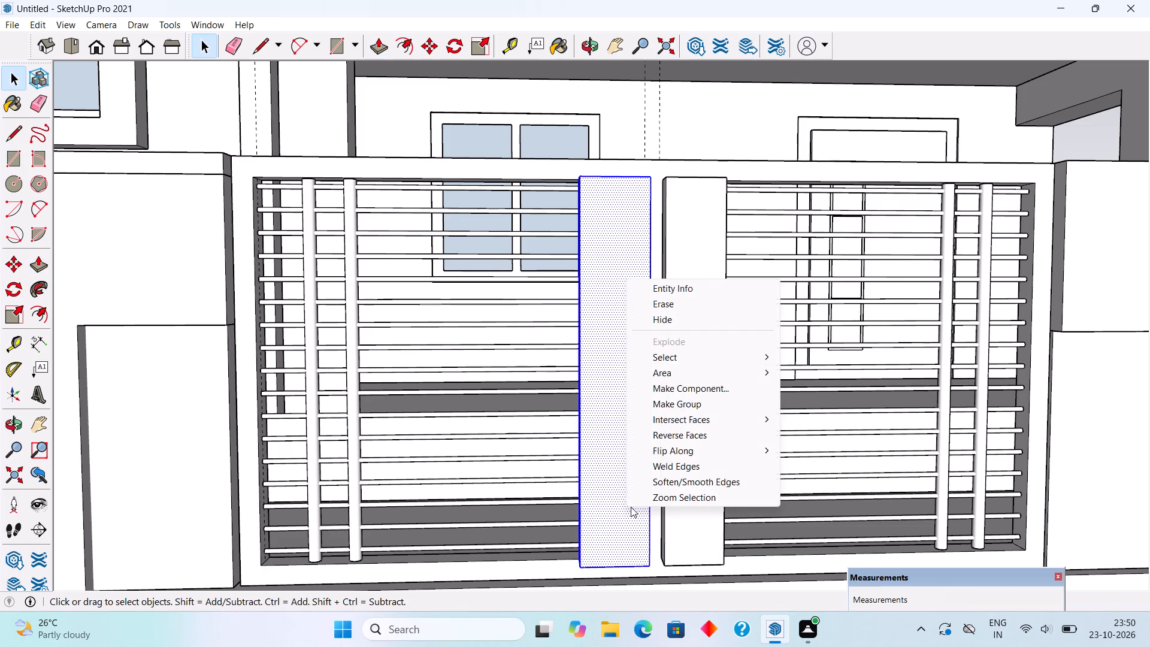
pyautogui.click(681, 399)
pyautogui.doubleClick(681, 399)
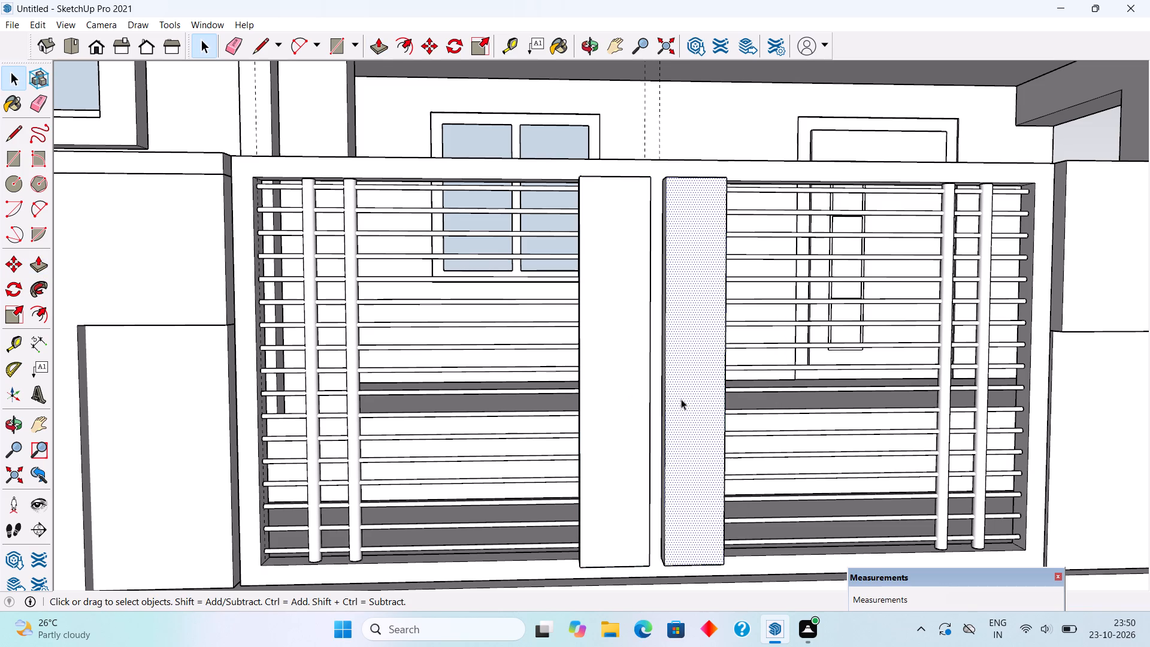
pyautogui.doubleClick(681, 399)
pyautogui.rightClick(681, 399)
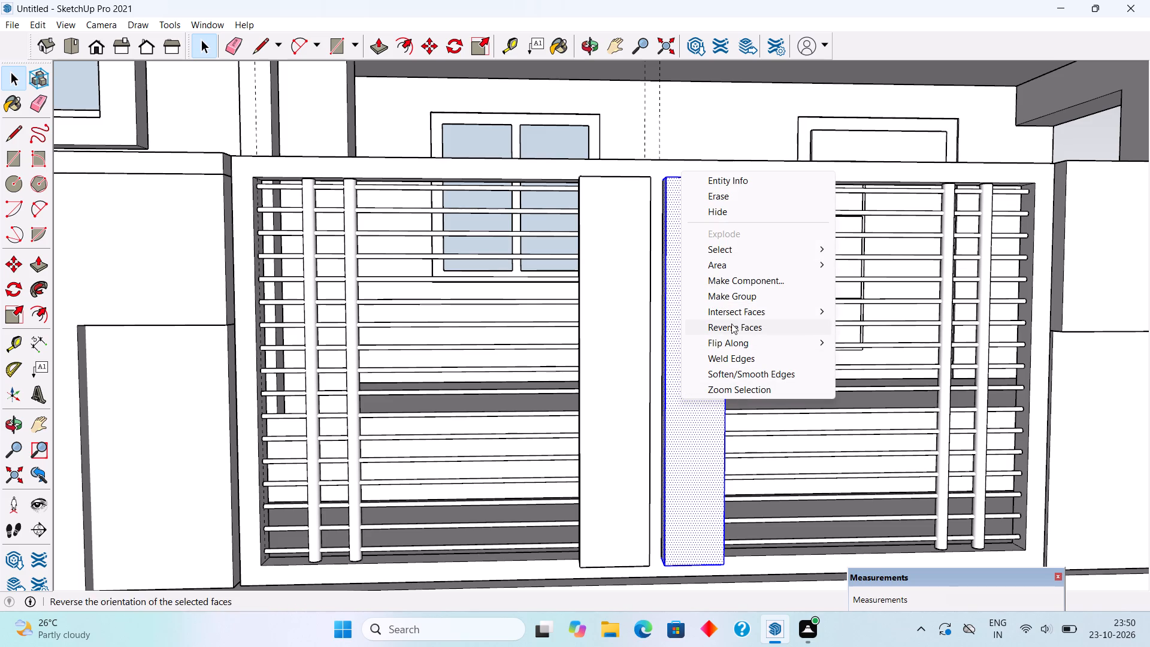
pyautogui.click(732, 300)
# Move both centre panels together 5" back into the gate frame and clear the selection.
pyautogui.scroll(-5, 546, 312)
pyautogui.moveTo(522, 379); pyautogui.dragTo(697, 480, button='middle')
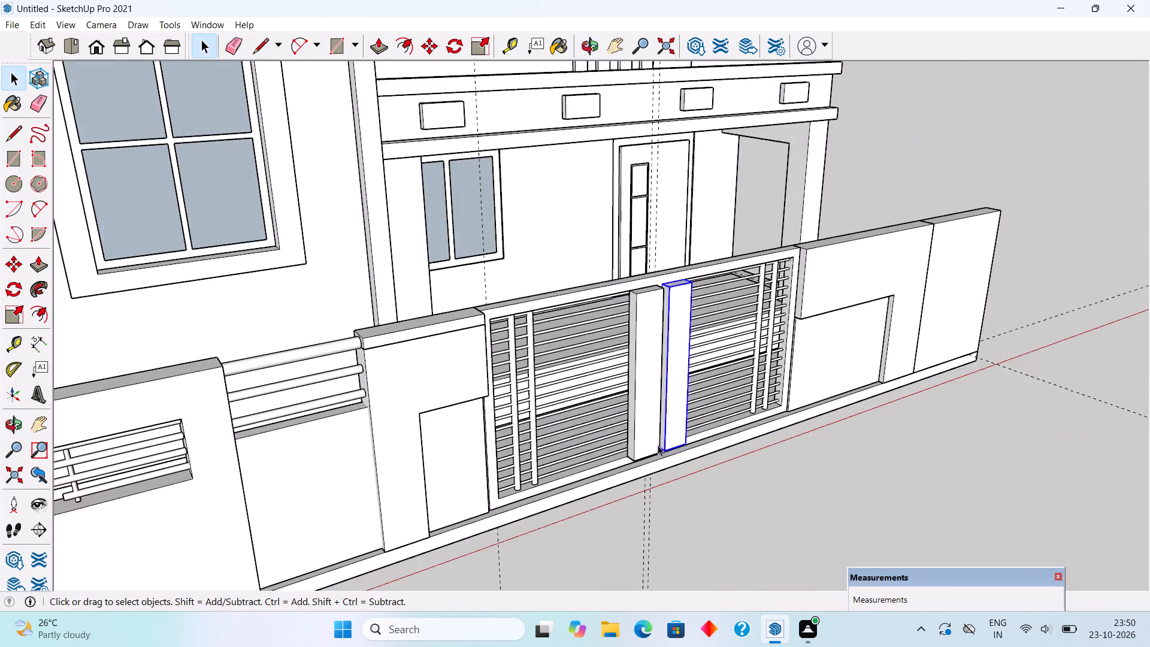
pyautogui.scroll(8, 655, 434)
pyautogui.keyDown('ctrl'); pyautogui.click(647, 480); pyautogui.keyUp('ctrl')
pyautogui.keyDown('ctrl'); pyautogui.scroll(8, 632, 505); pyautogui.keyUp('ctrl')
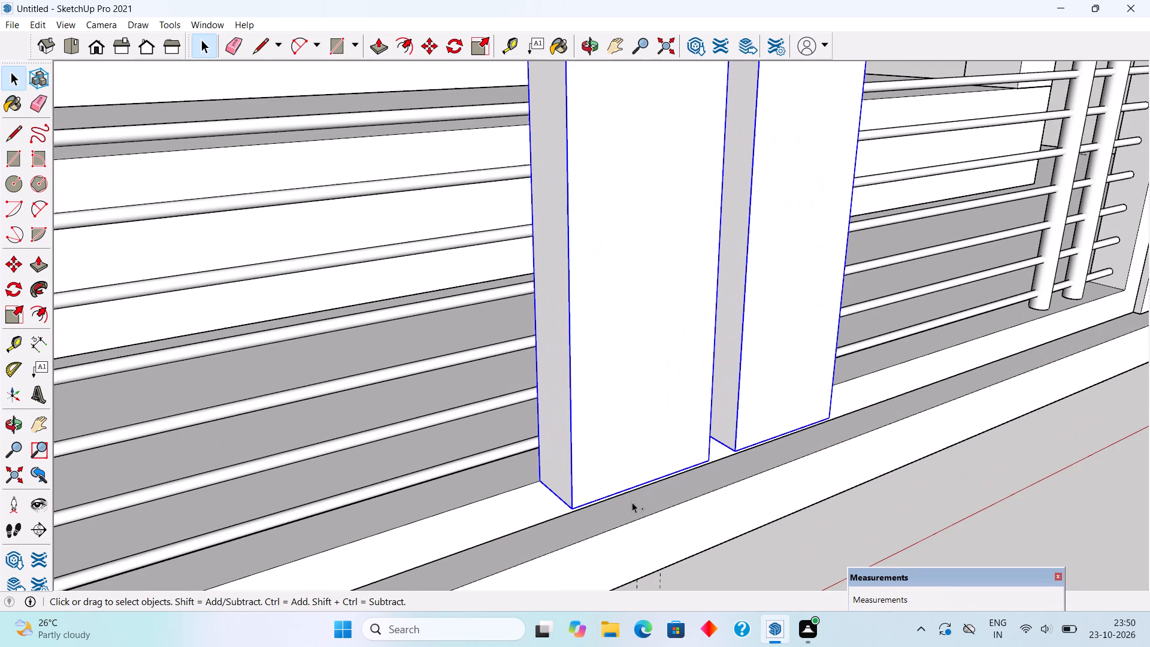
pyautogui.press('m')
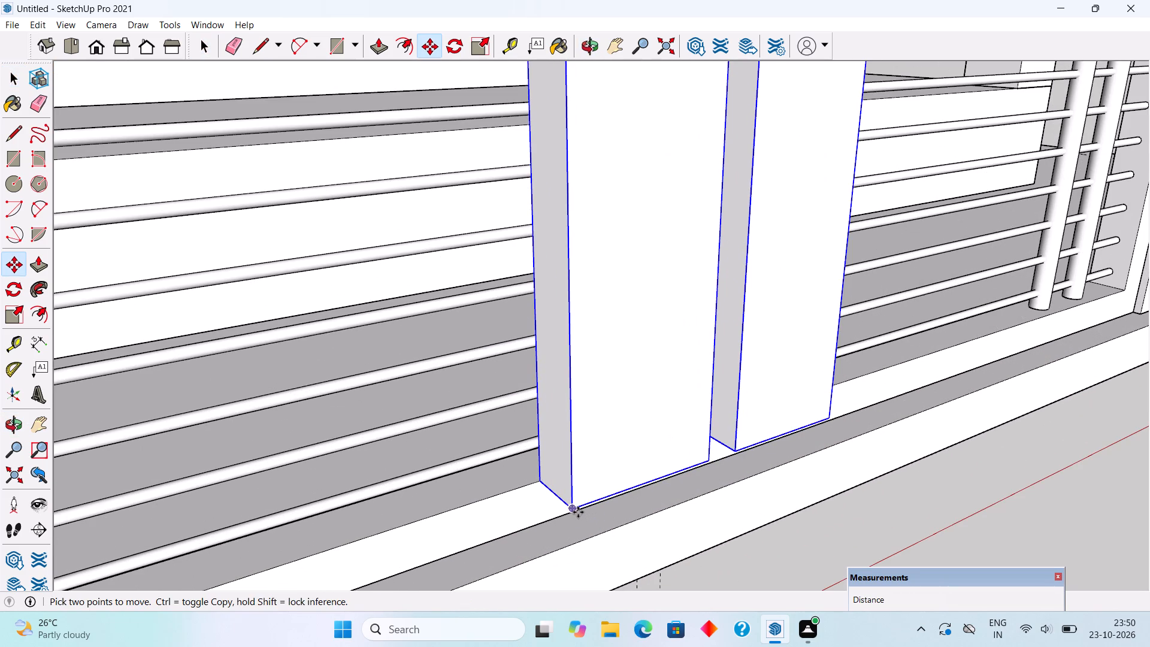
pyautogui.click(578, 512)
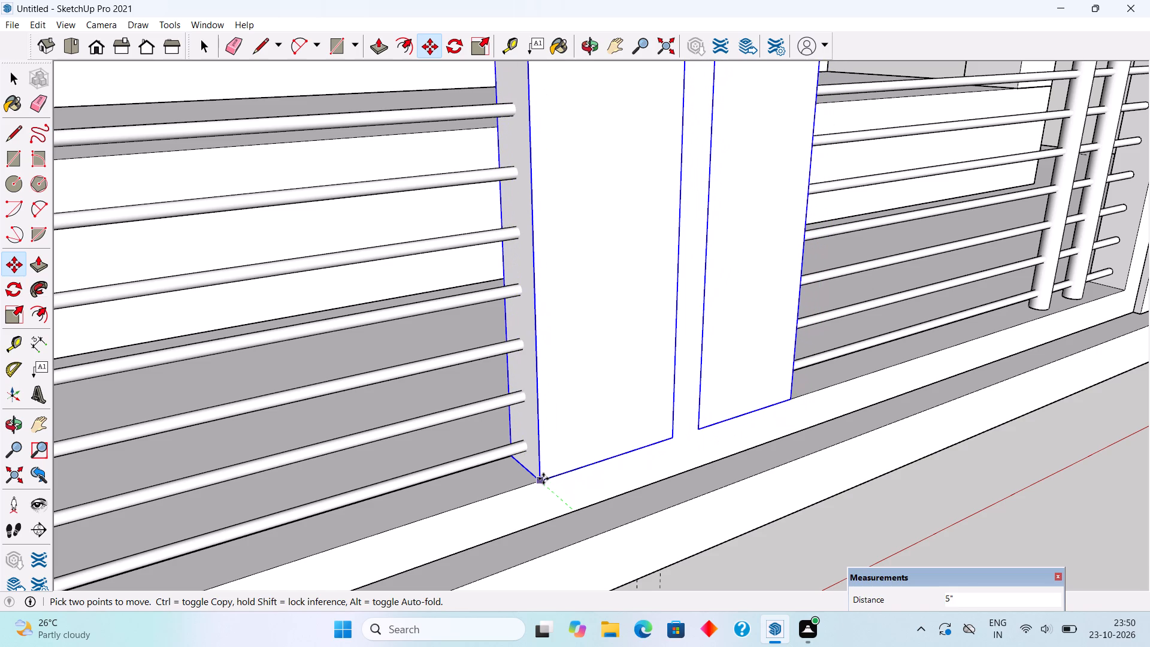
pyautogui.click(543, 477)
pyautogui.press('space')
pyautogui.scroll(-4, 543, 477)
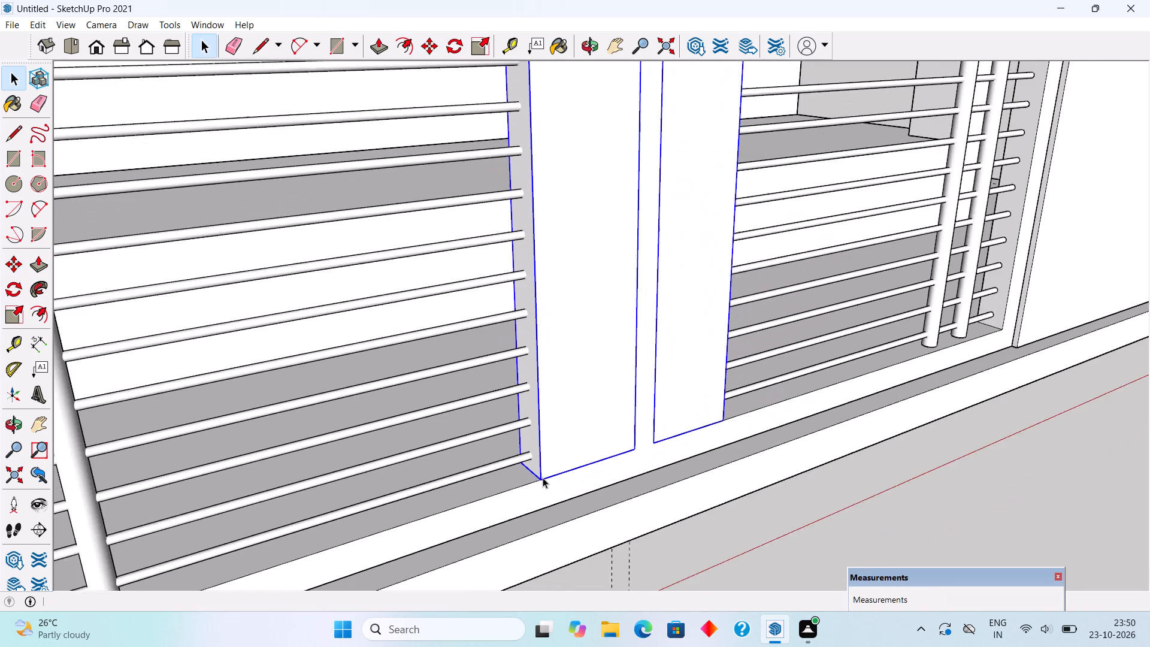
pyautogui.scroll(-8, 543, 477)
pyautogui.click(746, 507)
# Copy the left leaf's inner vertical pole about 3' 2 15/16" along the bottom rail to near the centre panel.
pyautogui.moveTo(734, 515); pyautogui.dragTo(609, 382, button='middle')
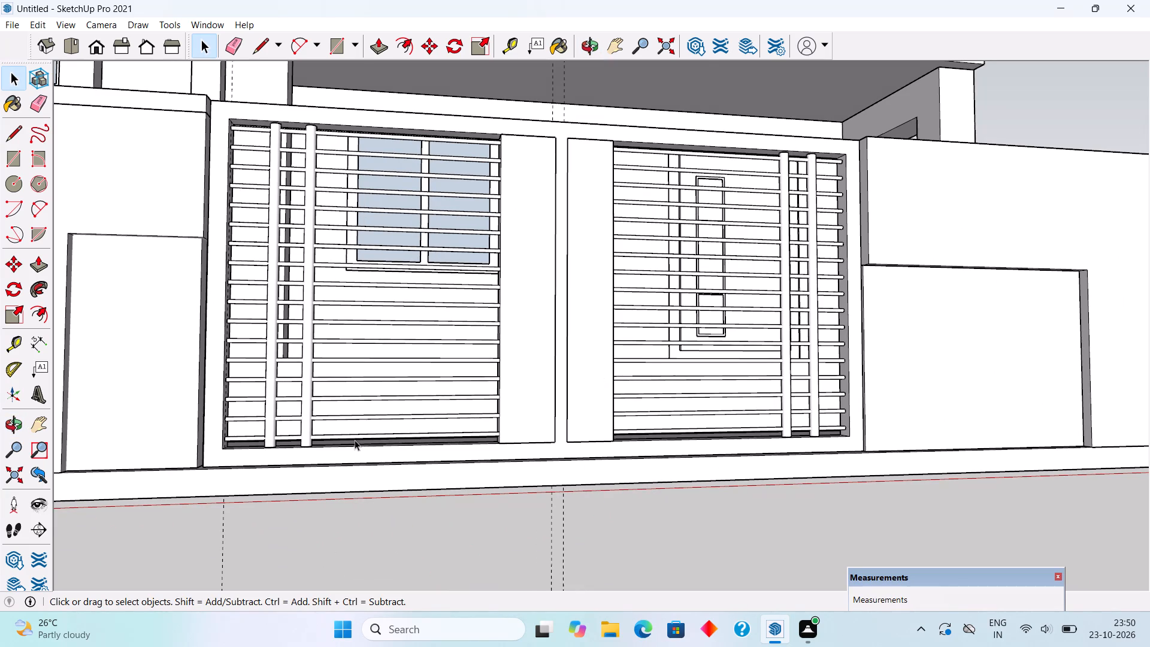
pyautogui.moveTo(302, 392); pyautogui.dragTo(313, 512, button='middle')
pyautogui.scroll(-1, 307, 419)
pyautogui.scroll(6, 304, 504)
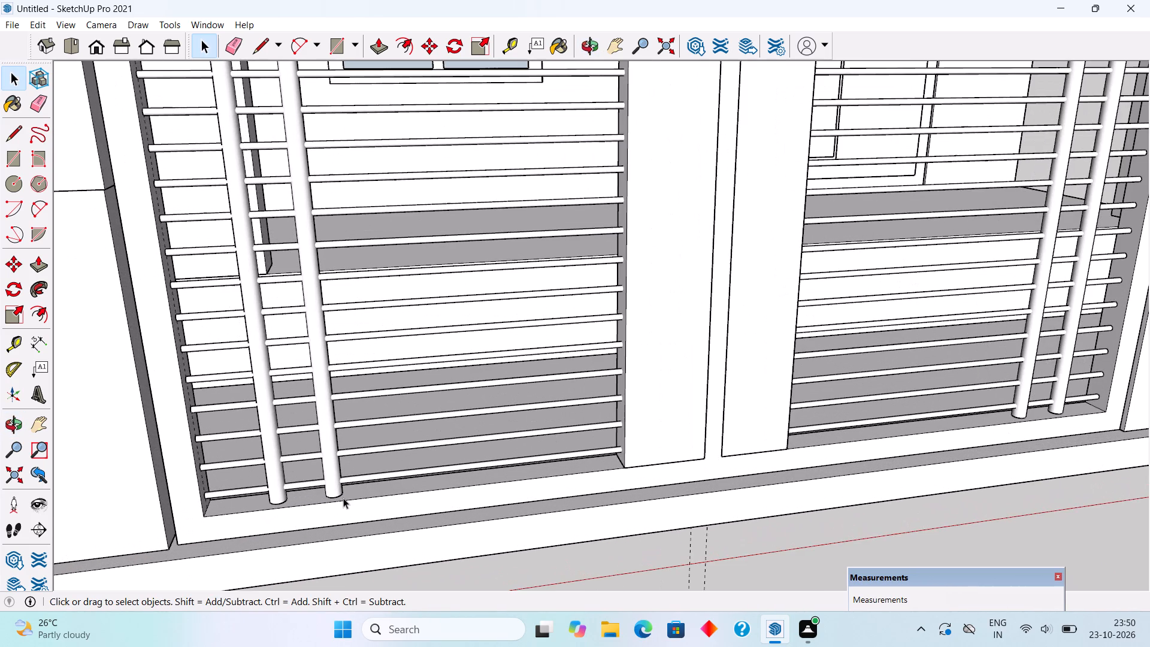
pyautogui.press('m')
pyautogui.click(339, 483)
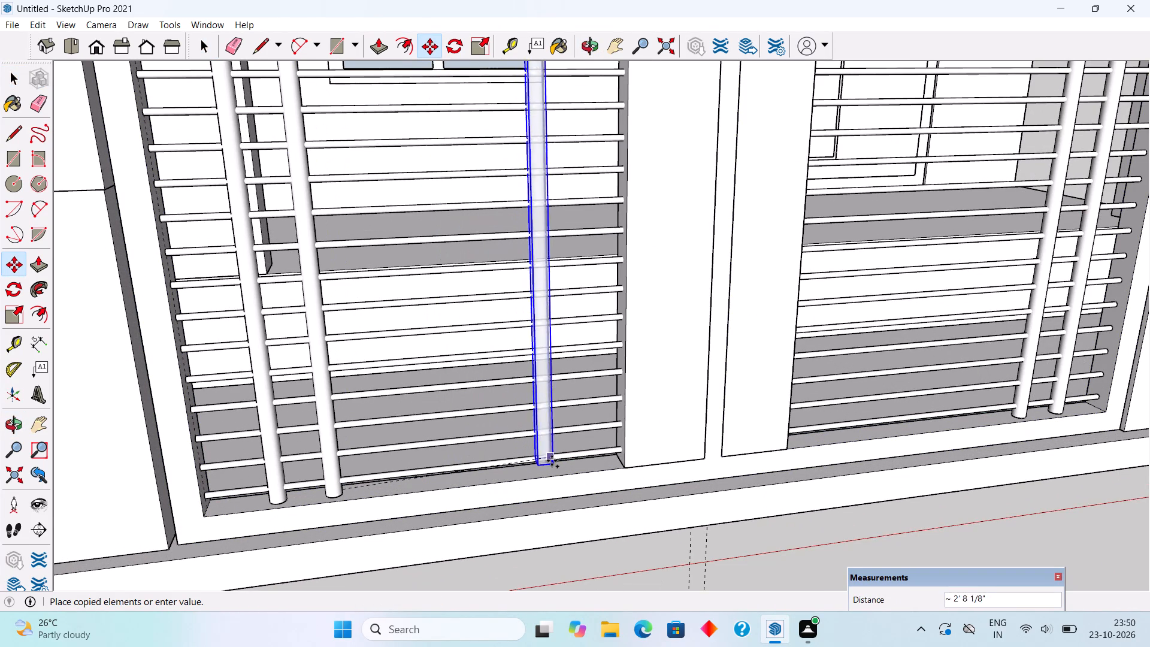
pyautogui.click(591, 464)
pyautogui.scroll(-8, 506, 494)
pyautogui.press('space')
# Copy the right leaf's inner vertical pole about 3' 4 3/16" along the bottom rail to near the centre panel.
pyautogui.scroll(2, 750, 443)
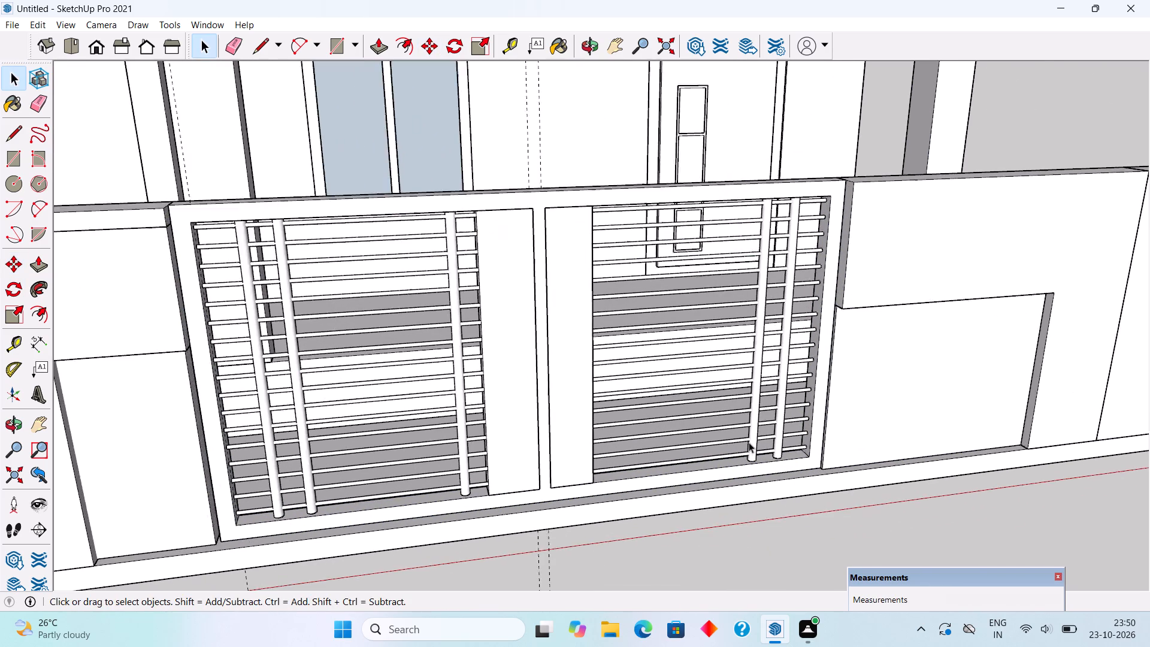
pyautogui.scroll(1, 749, 442)
pyautogui.moveTo(772, 442); pyautogui.dragTo(694, 452, button='middle')
pyautogui.scroll(3, 739, 465)
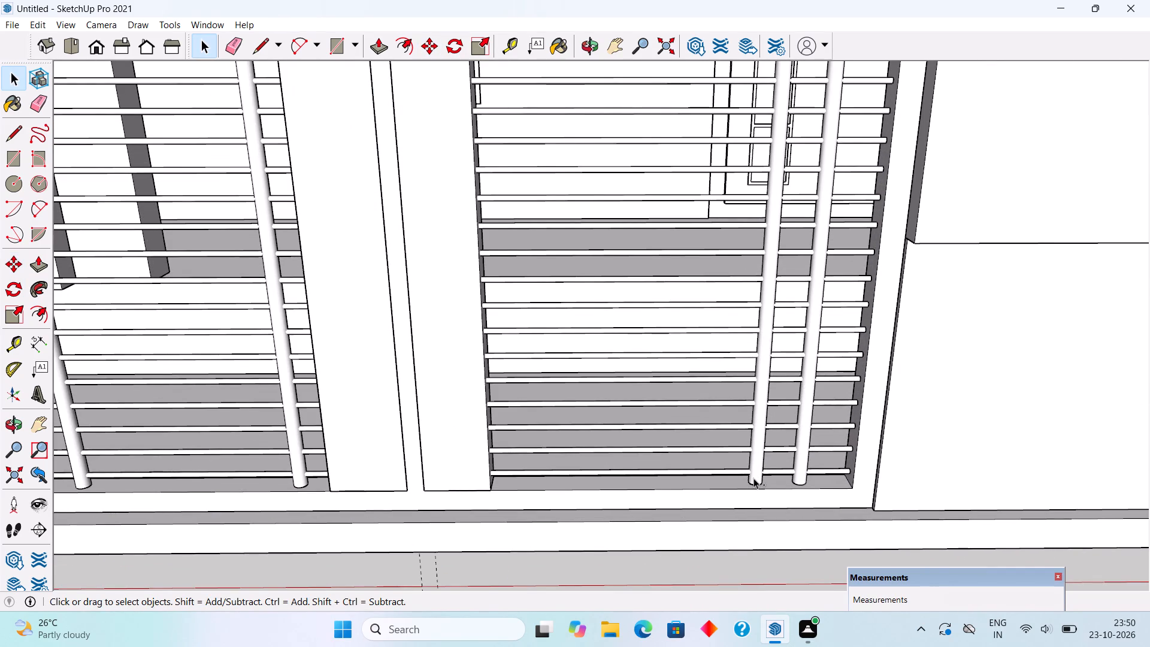
pyautogui.keyDown('ctrl'); pyautogui.click(753, 478); pyautogui.keyUp('ctrl')
pyautogui.click(759, 479)
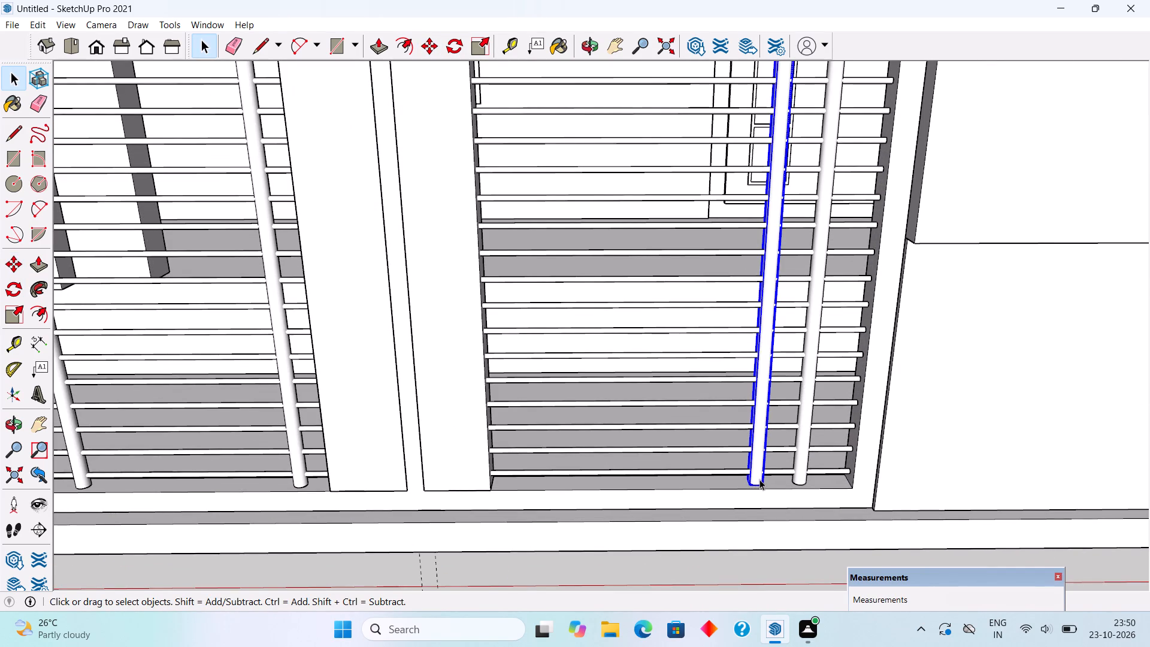
pyautogui.press('m')
pyautogui.click(759, 479)
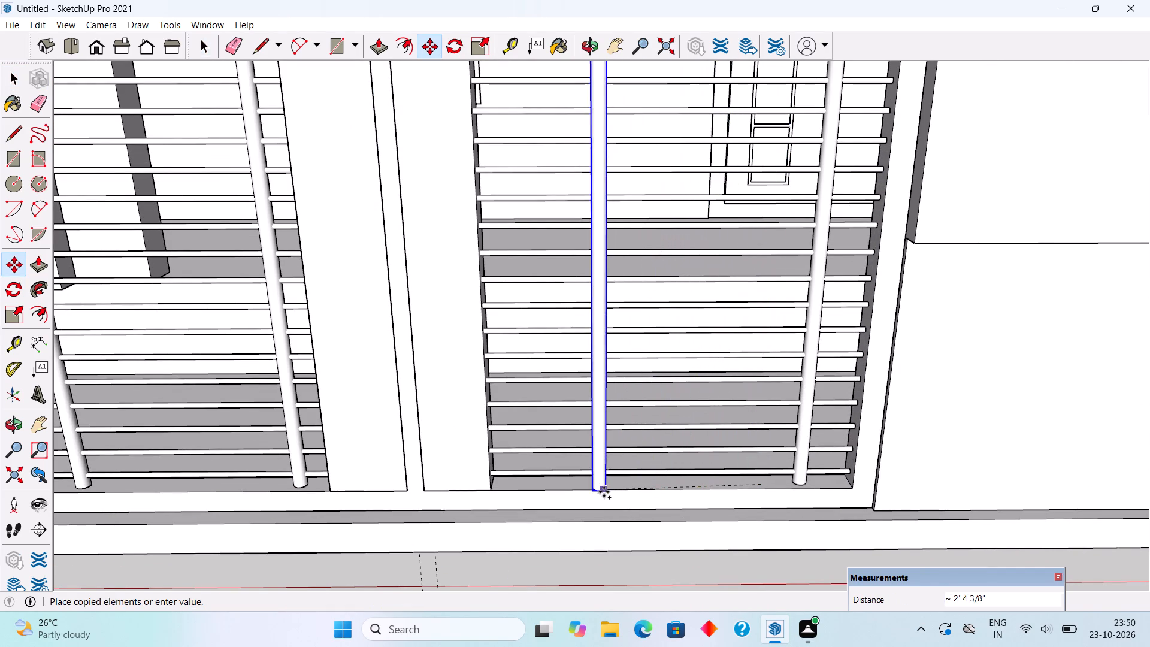
pyautogui.click(538, 483)
pyautogui.scroll(-5, 538, 606)
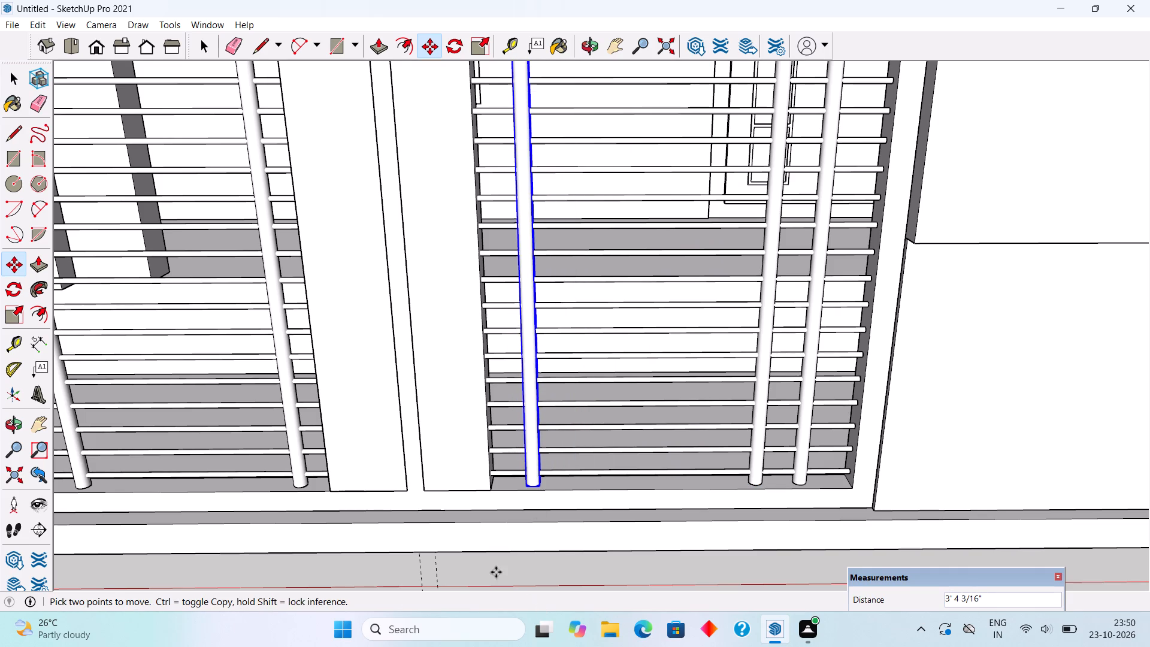
pyautogui.moveTo(499, 562); pyautogui.dragTo(662, 513, button='middle')
pyautogui.scroll(-2, 662, 515)
pyautogui.scroll(-1, 607, 522)
pyautogui.press('space')
# Move the right leaf's newly copied pole about 1 1/16" closer to the centre panel and clear the selection.
pyautogui.moveTo(699, 533); pyautogui.dragTo(550, 531, button='middle')
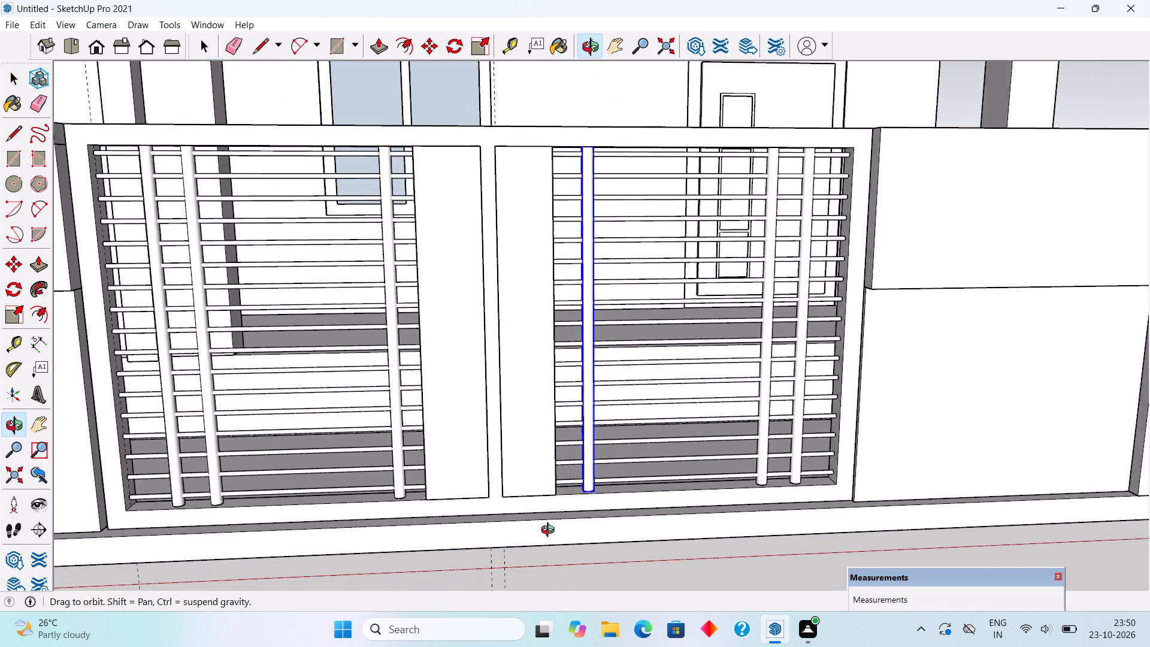
pyautogui.moveTo(550, 531); pyautogui.dragTo(537, 544, button='middle')
pyautogui.scroll(4, 595, 501)
pyautogui.press('m')
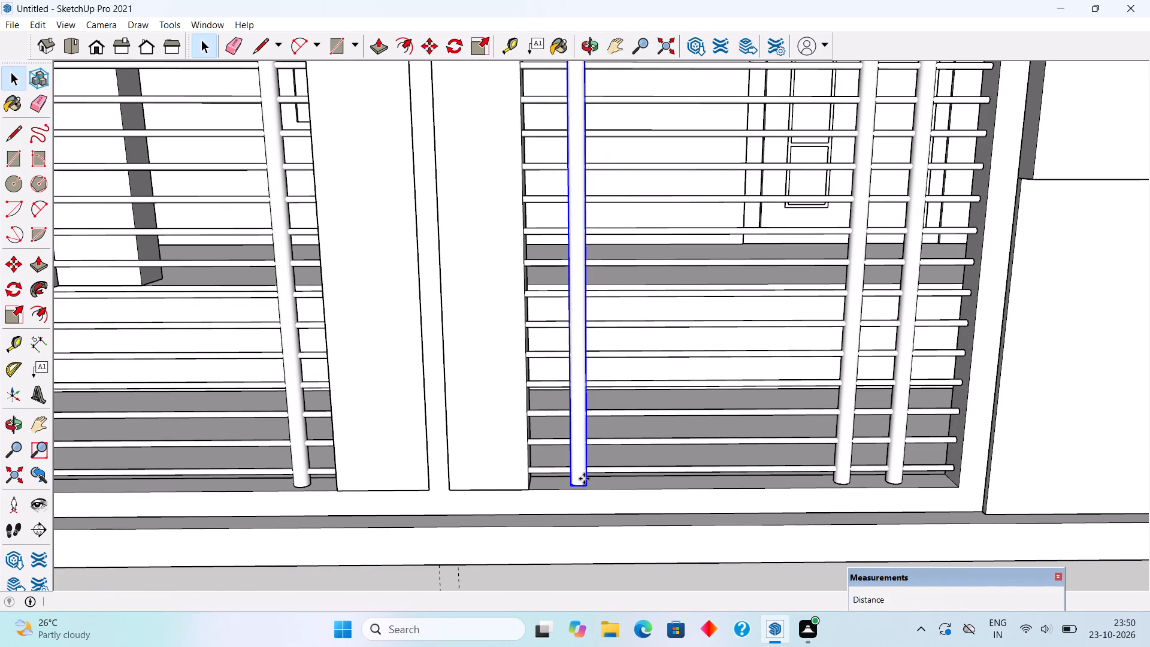
pyautogui.scroll(4, 584, 479)
pyautogui.click(584, 479)
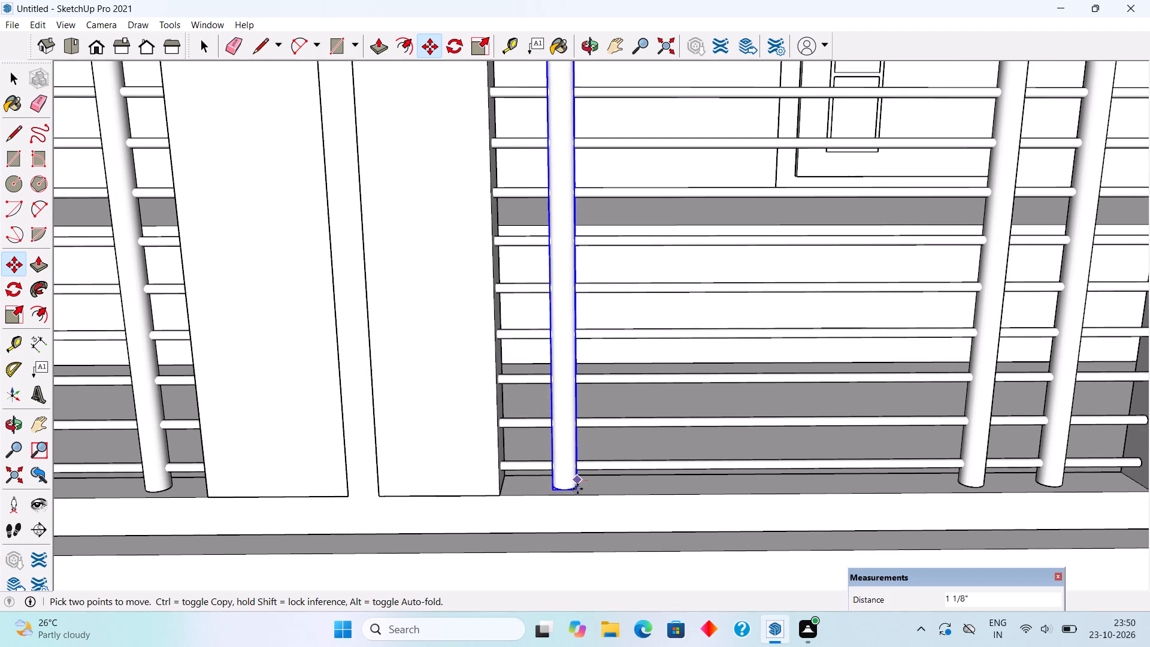
pyautogui.click(577, 485)
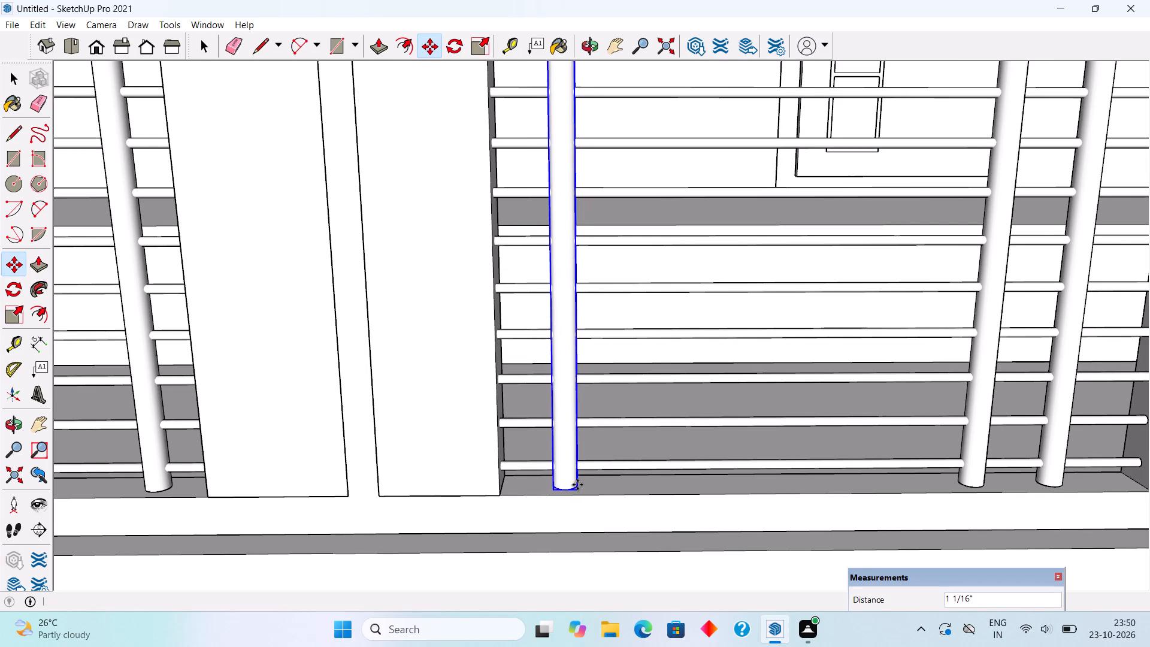
pyautogui.press('space')
pyautogui.scroll(-10, 576, 486)
pyautogui.click(600, 553)
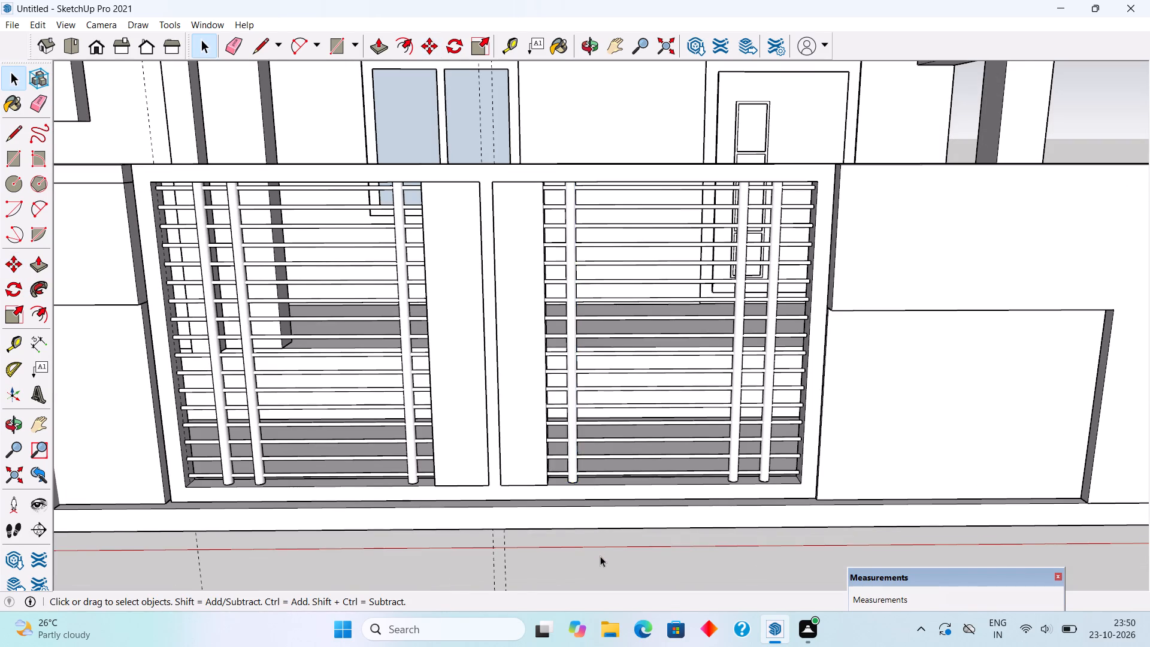
# Draw an upright rectangle about 5 1/2" wide on the upper face of the pillar beside the gate's left leaf.
pyautogui.scroll(-4, 600, 558)
pyautogui.moveTo(585, 544); pyautogui.dragTo(653, 453, button='middle')
pyautogui.scroll(-4, 663, 455)
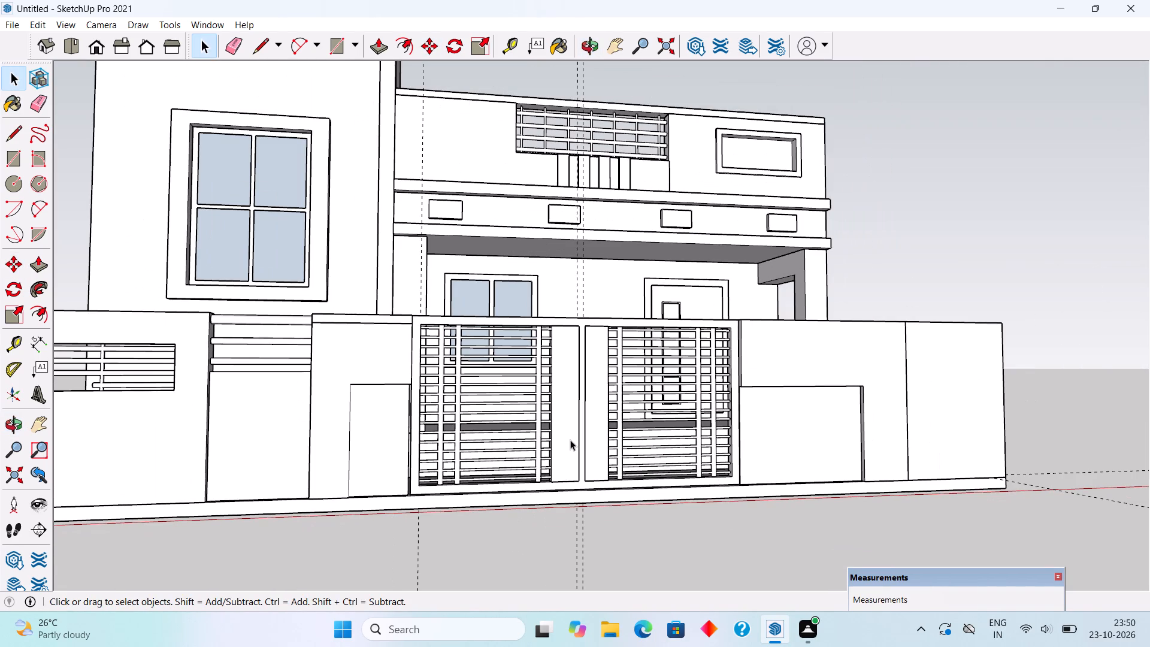
pyautogui.moveTo(570, 446); pyautogui.dragTo(570, 497, button='middle')
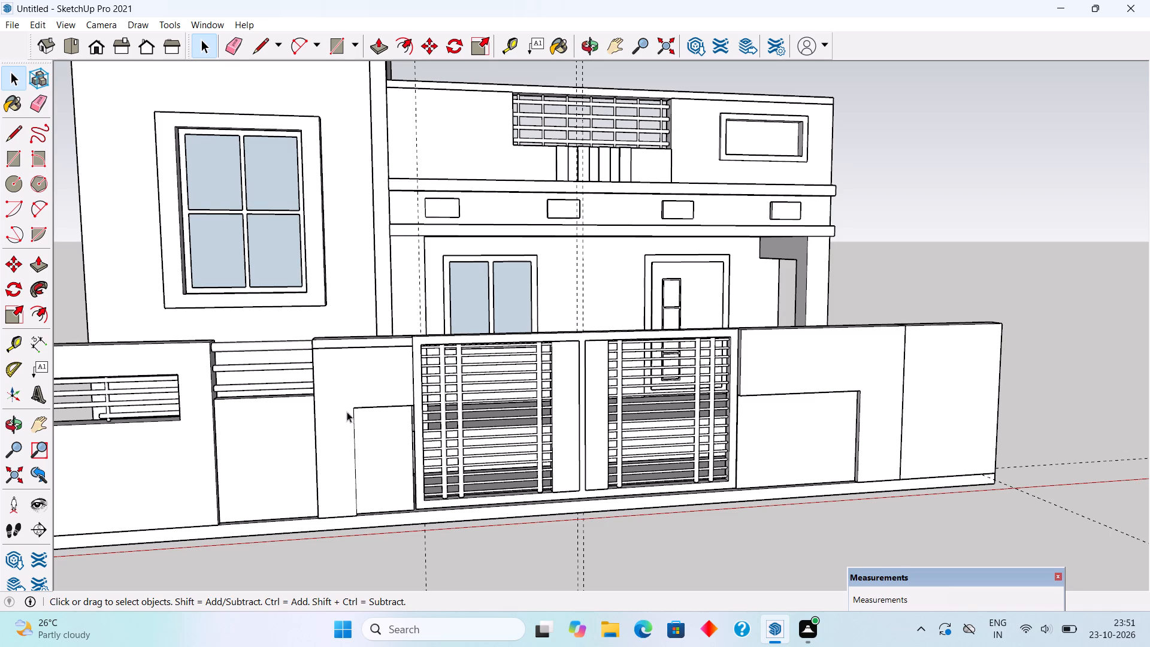
pyautogui.scroll(10, 350, 379)
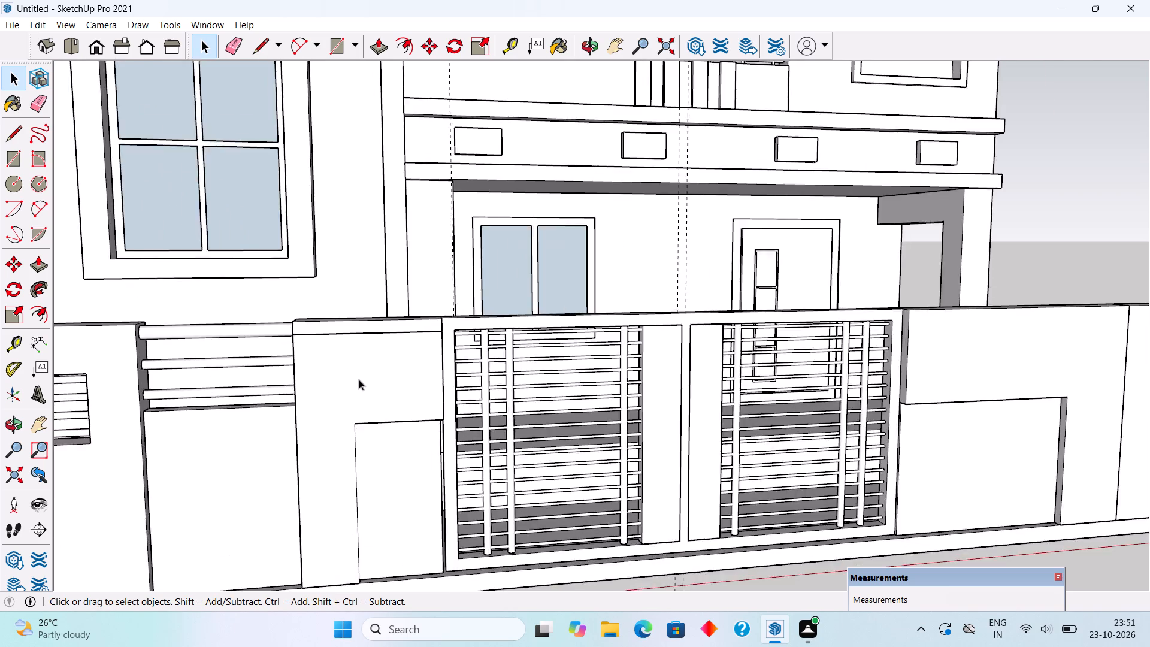
pyautogui.scroll(5, 359, 379)
pyautogui.press('r')
pyautogui.click(350, 353)
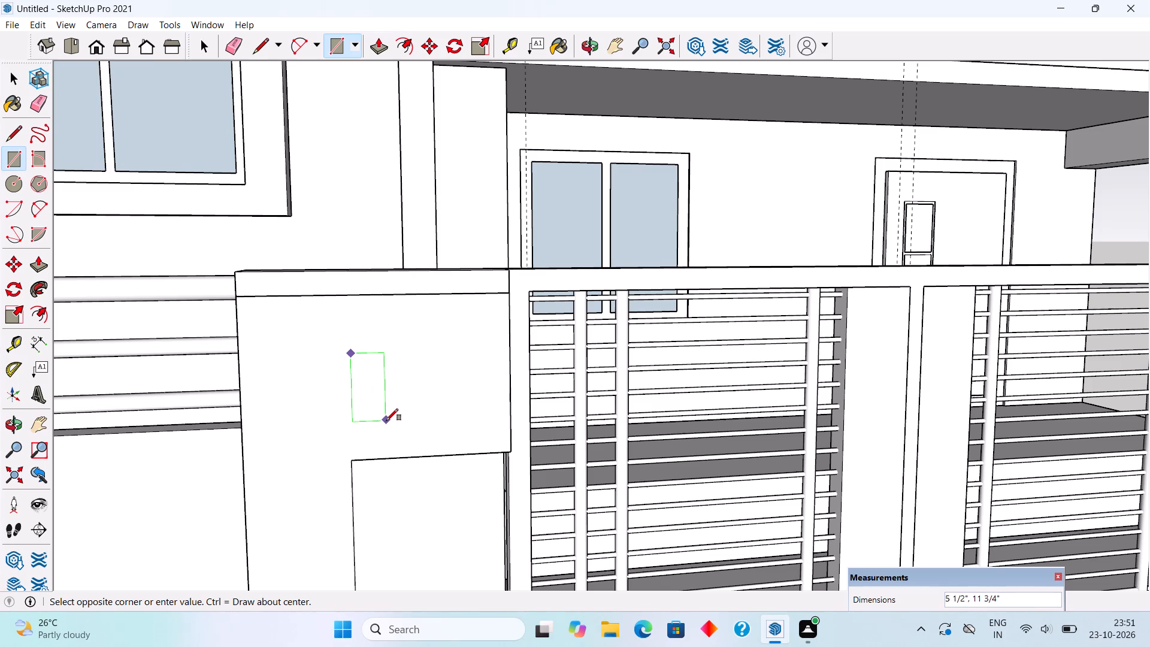
pyautogui.click(386, 412)
# Extrude the small rectangle on the gate pillar outwards by 2".
pyautogui.press('p')
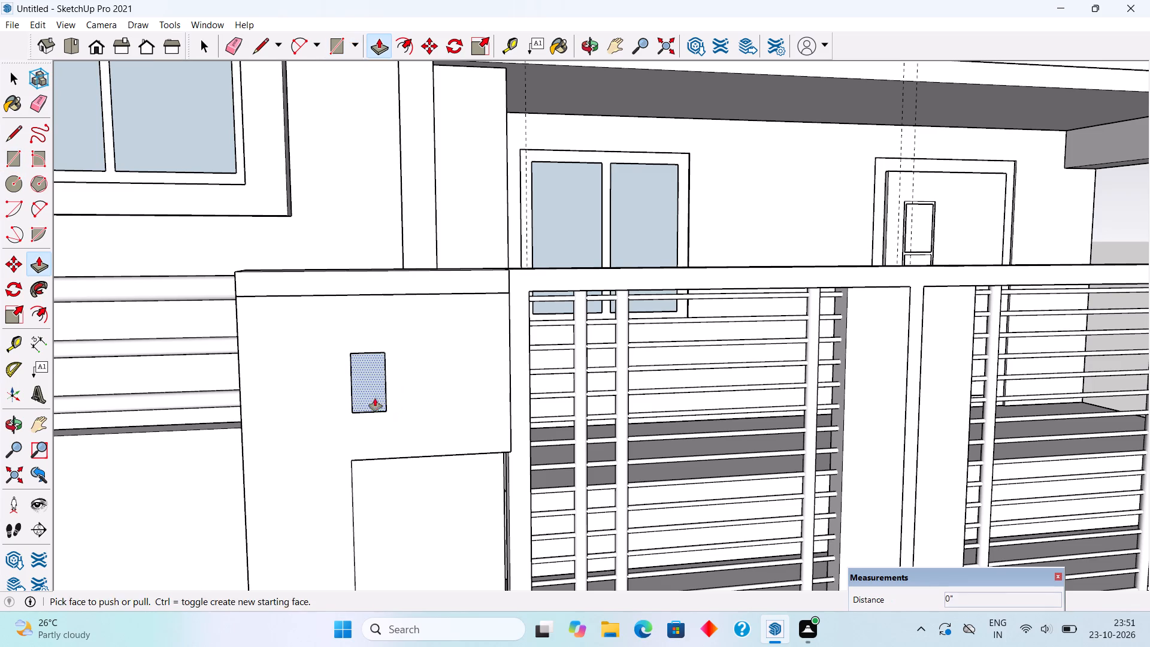
pyautogui.click(373, 392)
pyautogui.write('2"')
pyautogui.press('Return')
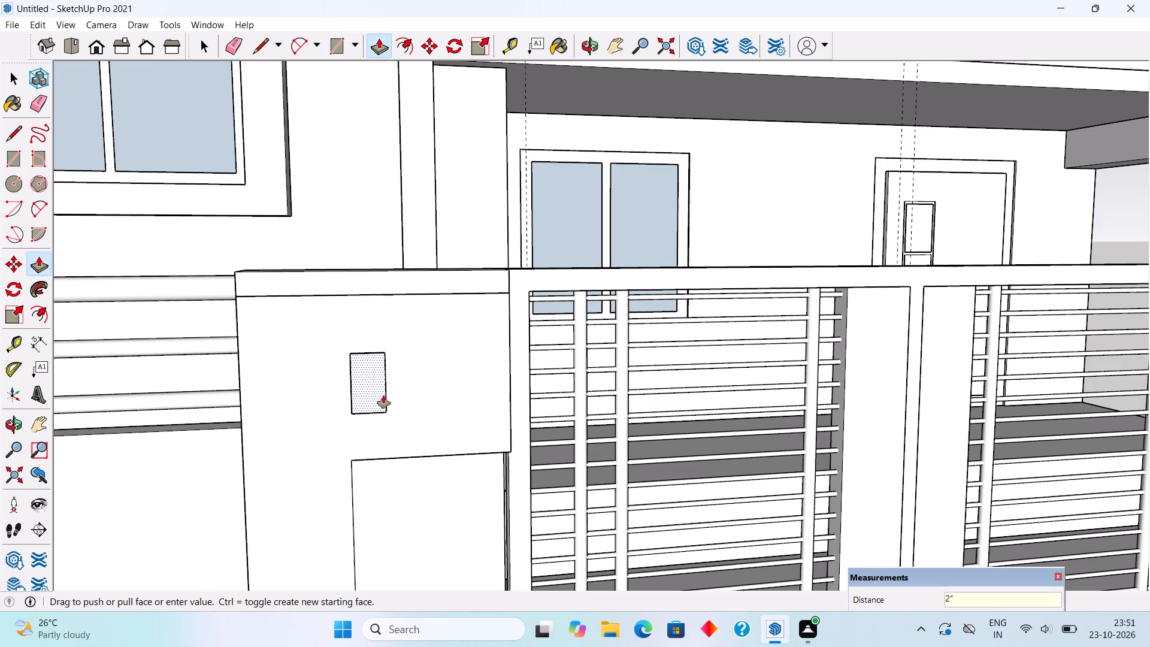
# Make the extruded small box on the gate pillar a group.
pyautogui.press('space')
pyautogui.tripleClick(383, 395)
pyautogui.rightClick(383, 395)
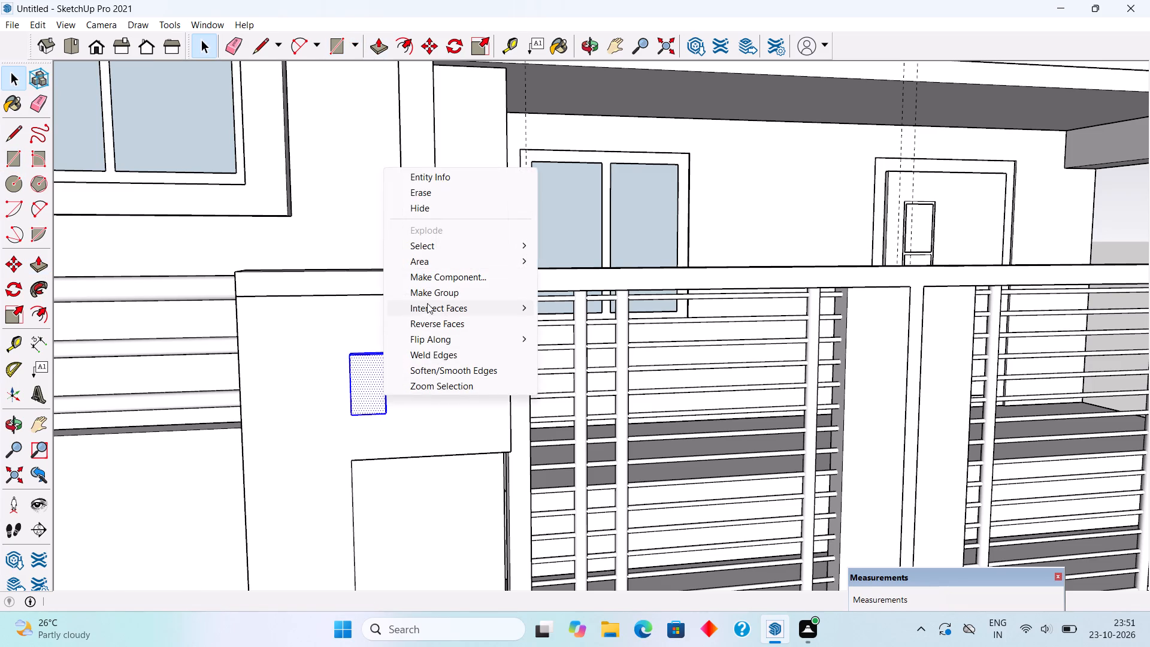
pyautogui.click(429, 287)
# Copy the small box about 11 1/8" sideways along the pillar face towards the gate.
pyautogui.moveTo(424, 299); pyautogui.dragTo(391, 431, button='middle')
pyautogui.scroll(4, 388, 434)
pyautogui.press('m')
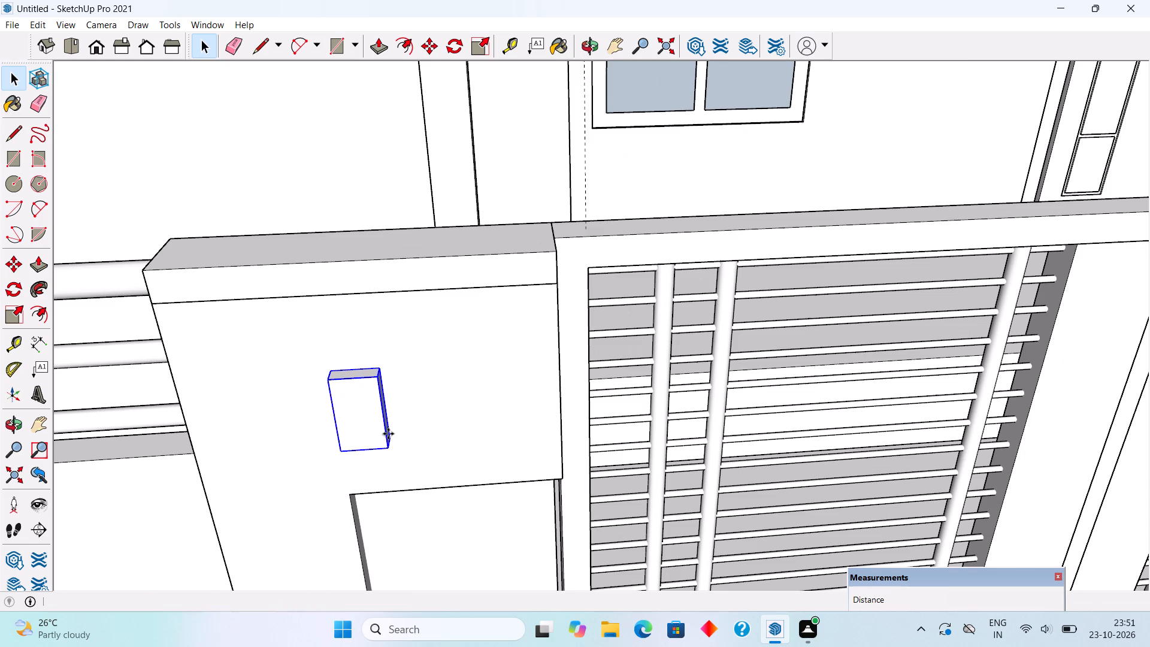
pyautogui.click(388, 434)
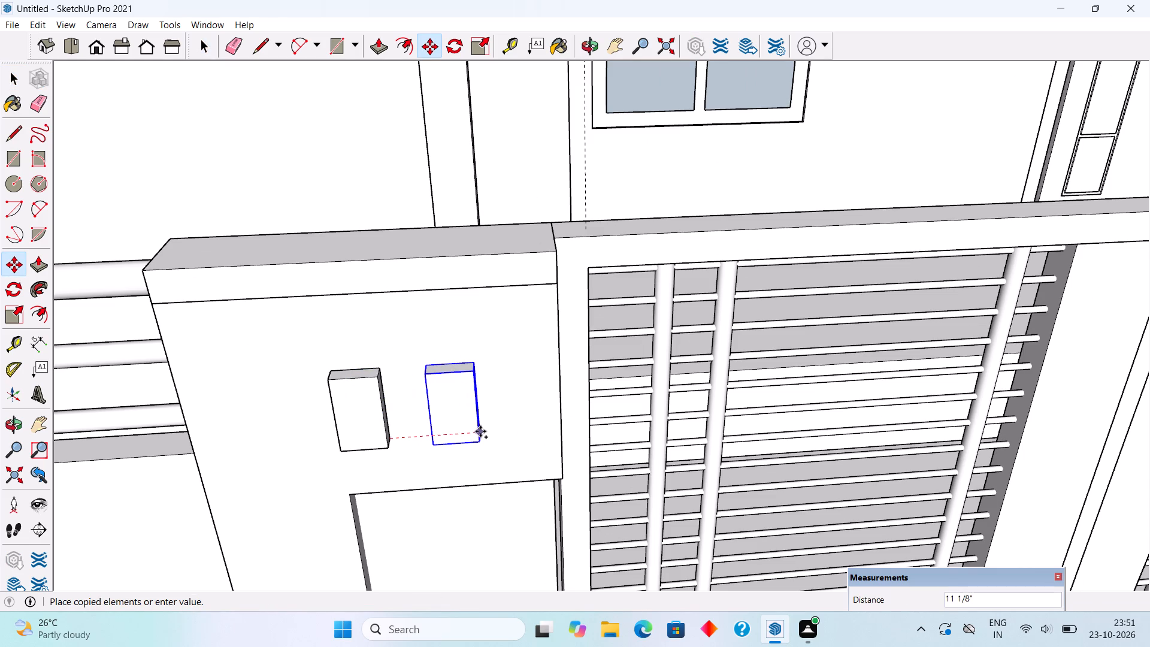
pyautogui.click(480, 431)
pyautogui.press('space')
# Copy the second small box about 15' 8" horizontally onto the wall beyond the gate's right leaf.
pyautogui.scroll(-14, 380, 418)
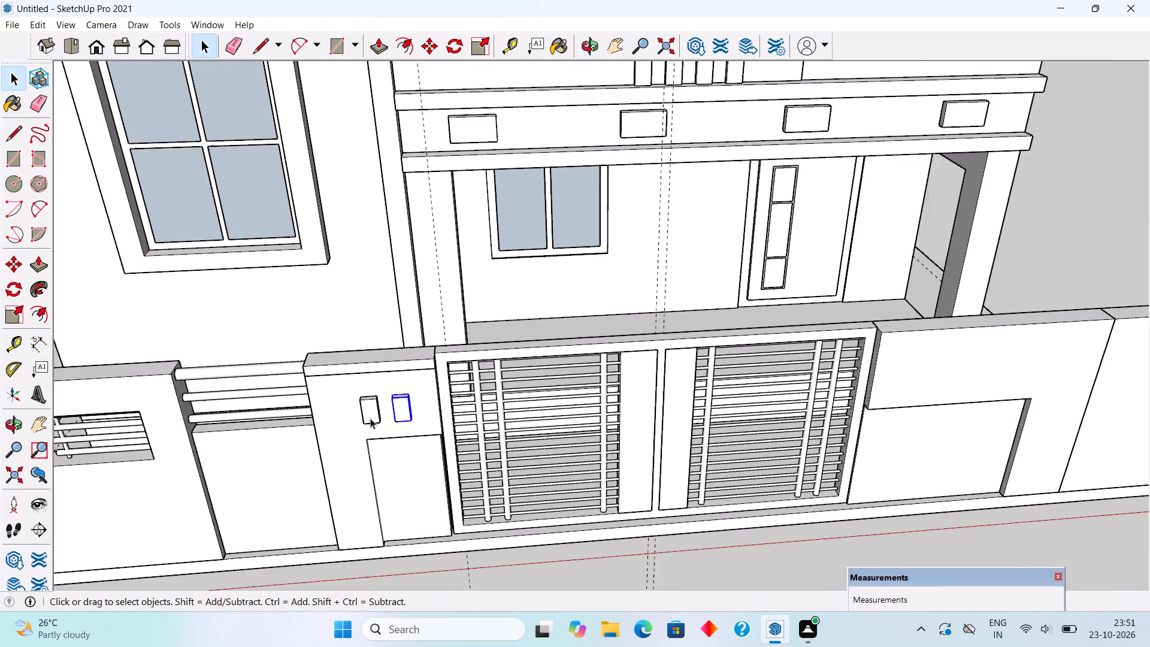
pyautogui.scroll(-2, 370, 418)
pyautogui.moveTo(792, 385); pyautogui.dragTo(764, 286, button='middle')
pyautogui.scroll(4, 862, 418)
pyautogui.moveTo(877, 418); pyautogui.dragTo(853, 363, button='middle')
pyautogui.scroll(3, 630, 402)
pyautogui.scroll(-3, 630, 402)
pyautogui.scroll(-2, 562, 410)
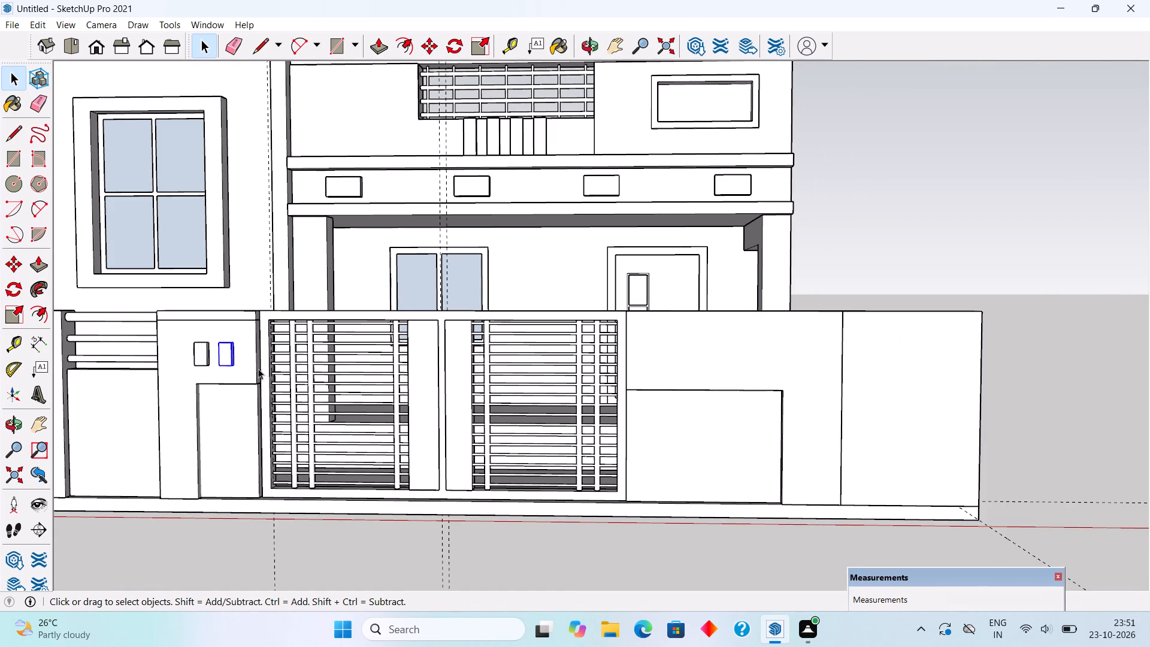
pyautogui.press('m')
pyautogui.click(229, 359)
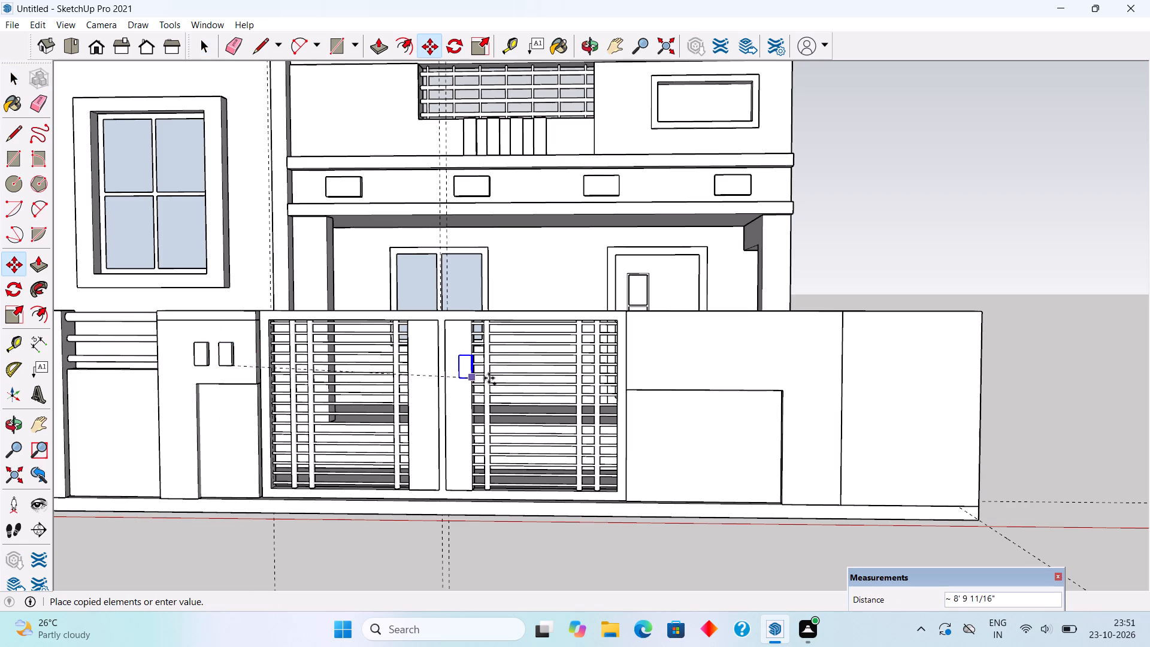
pyautogui.click(661, 373)
# Add three more copies of the small box along the right wall, spaced about 1' to 1' 2" apart, and clear the selection.
pyautogui.click(661, 365)
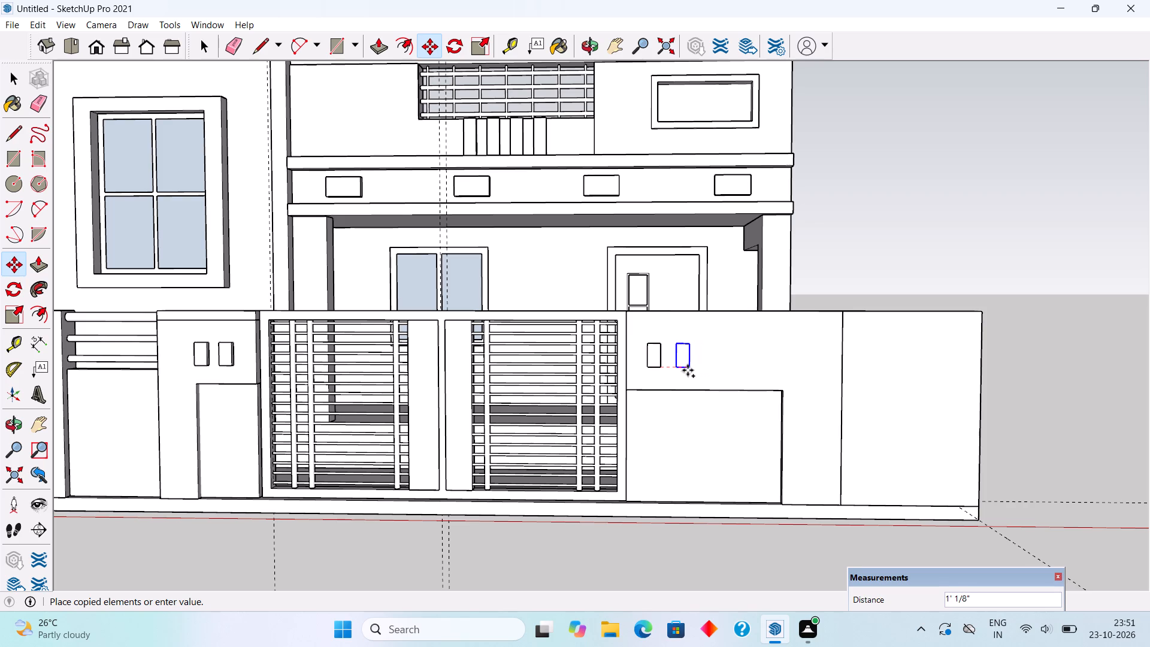
pyautogui.click(690, 371)
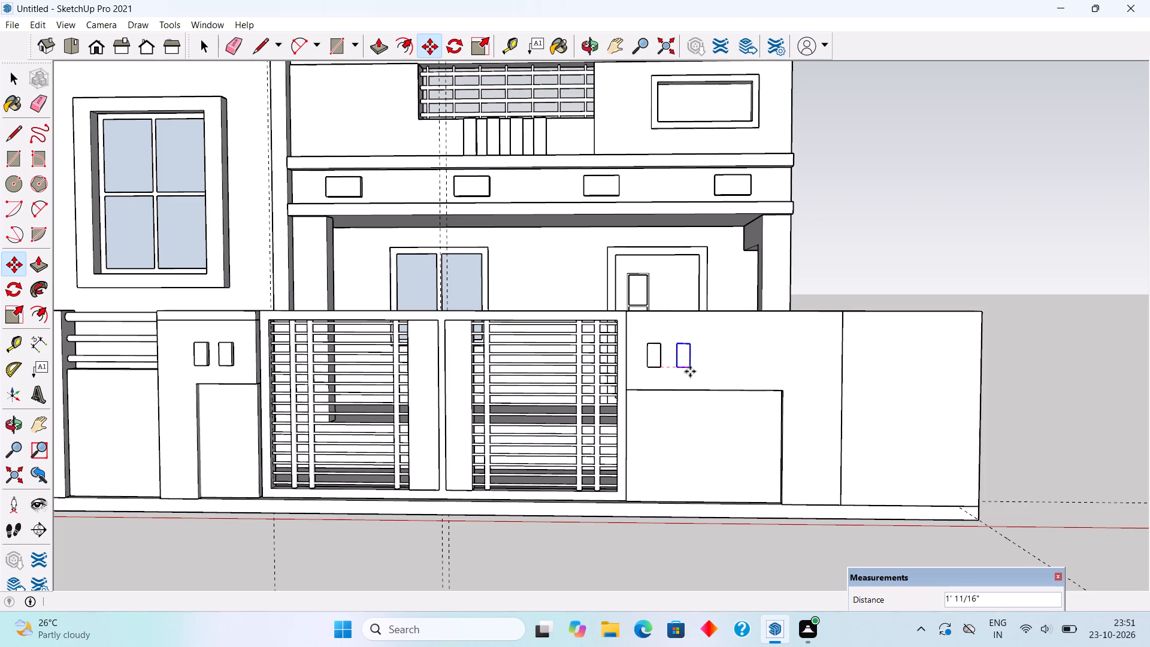
pyautogui.click(691, 370)
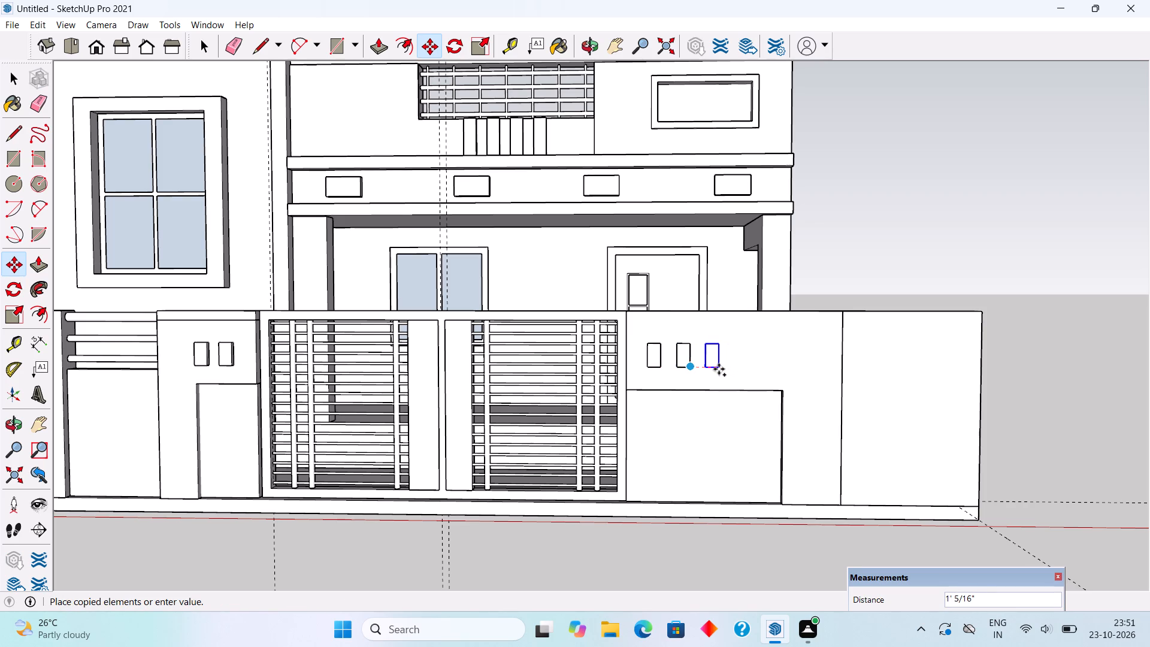
pyautogui.click(719, 369)
pyautogui.click(716, 369)
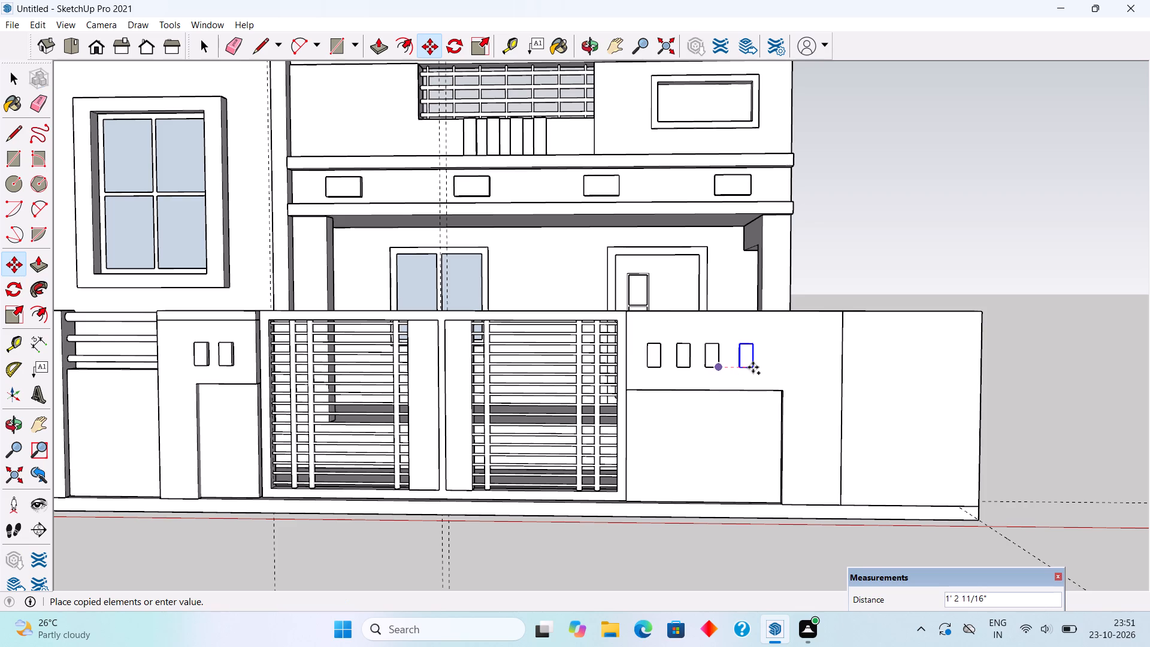
pyautogui.click(750, 367)
pyautogui.press('space')
pyautogui.scroll(-6, 788, 410)
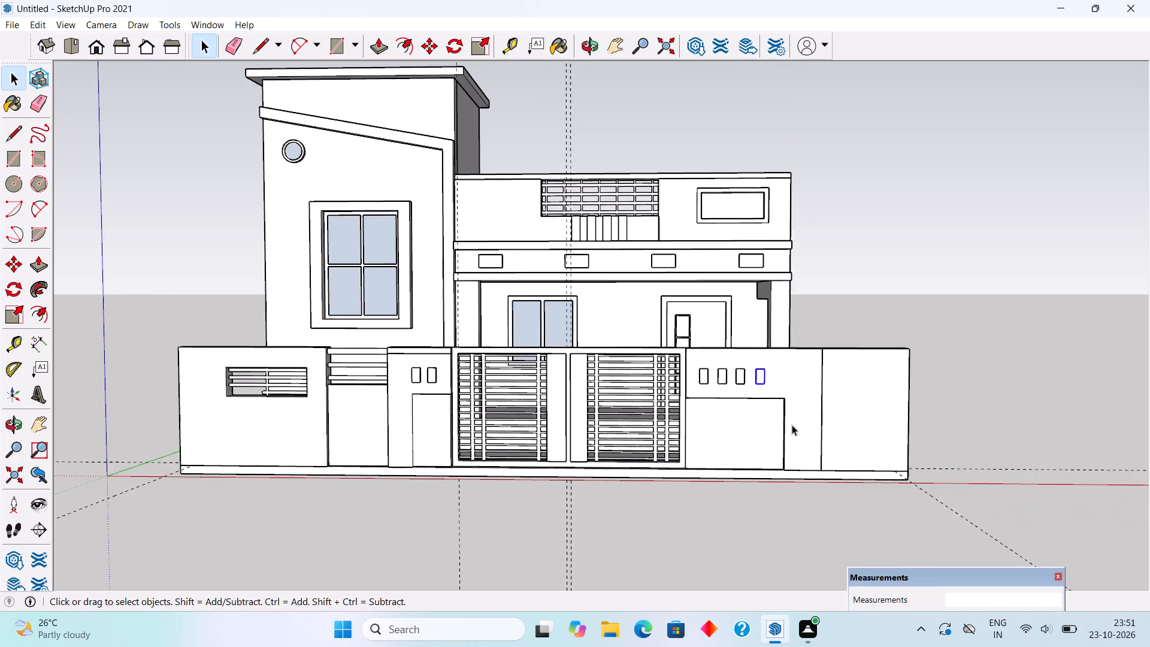
pyautogui.scroll(-3, 792, 425)
pyautogui.click(837, 329)
# Push the base slab's rear edge face inwards until it ends close behind the house, and close the slab group.
pyautogui.moveTo(698, 434); pyautogui.dragTo(749, 468, button='middle')
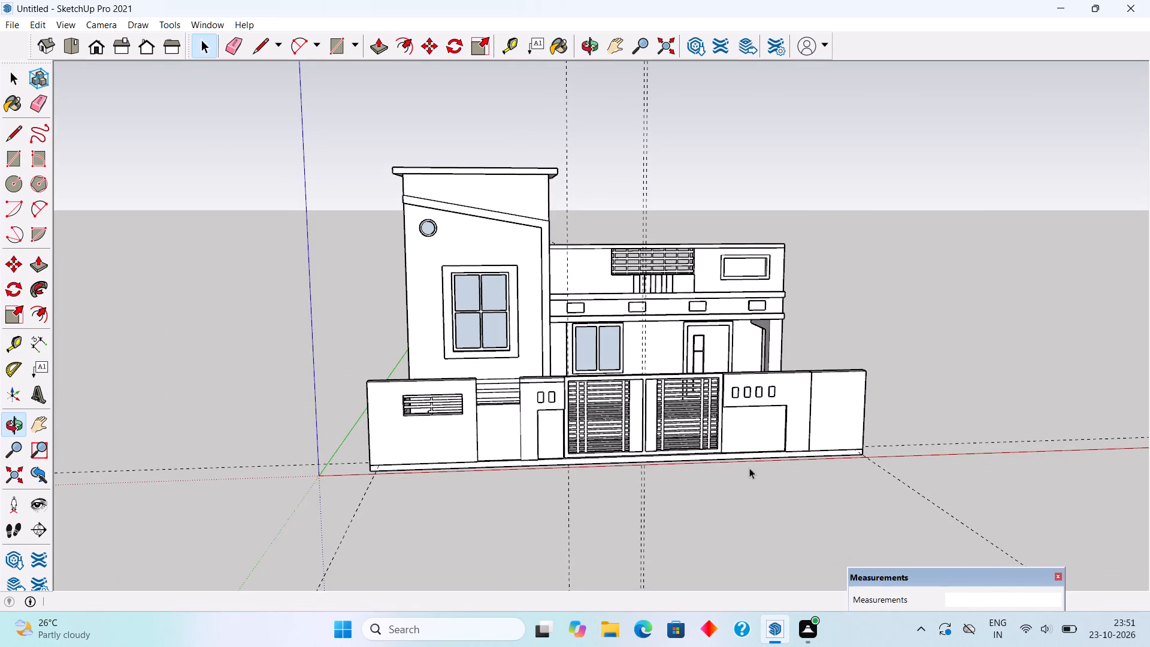
pyautogui.moveTo(745, 473); pyautogui.dragTo(701, 498, button='middle')
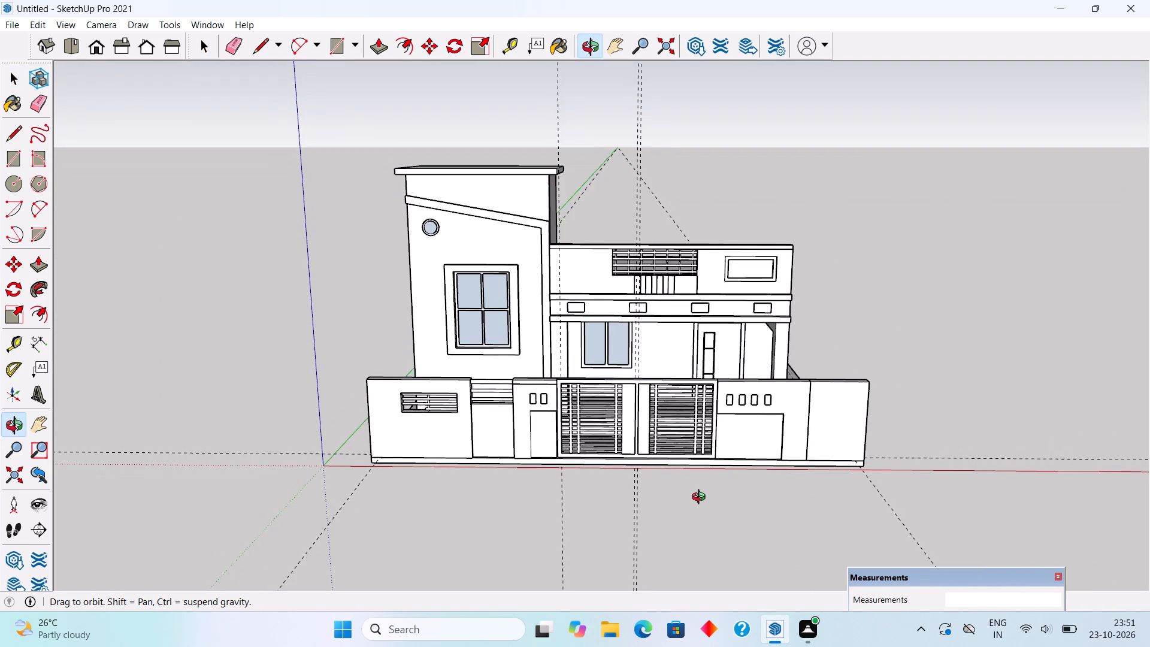
pyautogui.moveTo(701, 498); pyautogui.dragTo(704, 501, button='middle')
pyautogui.moveTo(828, 422); pyautogui.dragTo(240, 403, button='middle')
pyautogui.scroll(-3, 246, 388)
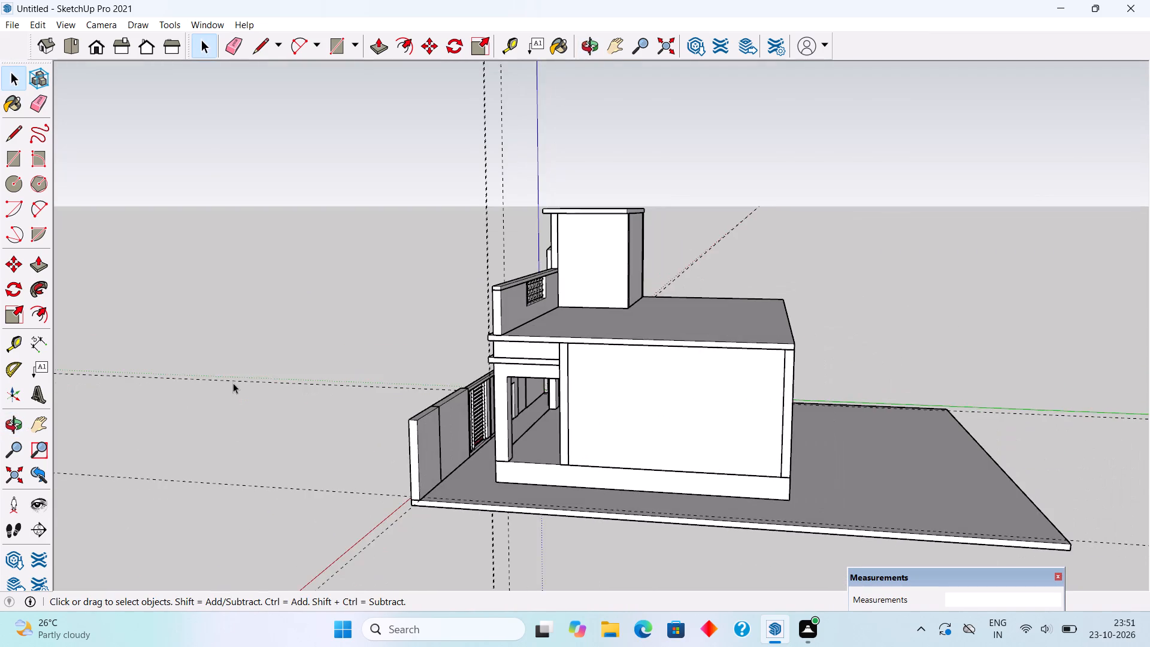
pyautogui.scroll(-4, 233, 383)
pyautogui.moveTo(443, 368); pyautogui.dragTo(465, 490, button='middle')
pyautogui.scroll(-1, 473, 500)
pyautogui.scroll(5, 501, 524)
pyautogui.moveTo(828, 428); pyautogui.dragTo(443, 362, button='middle')
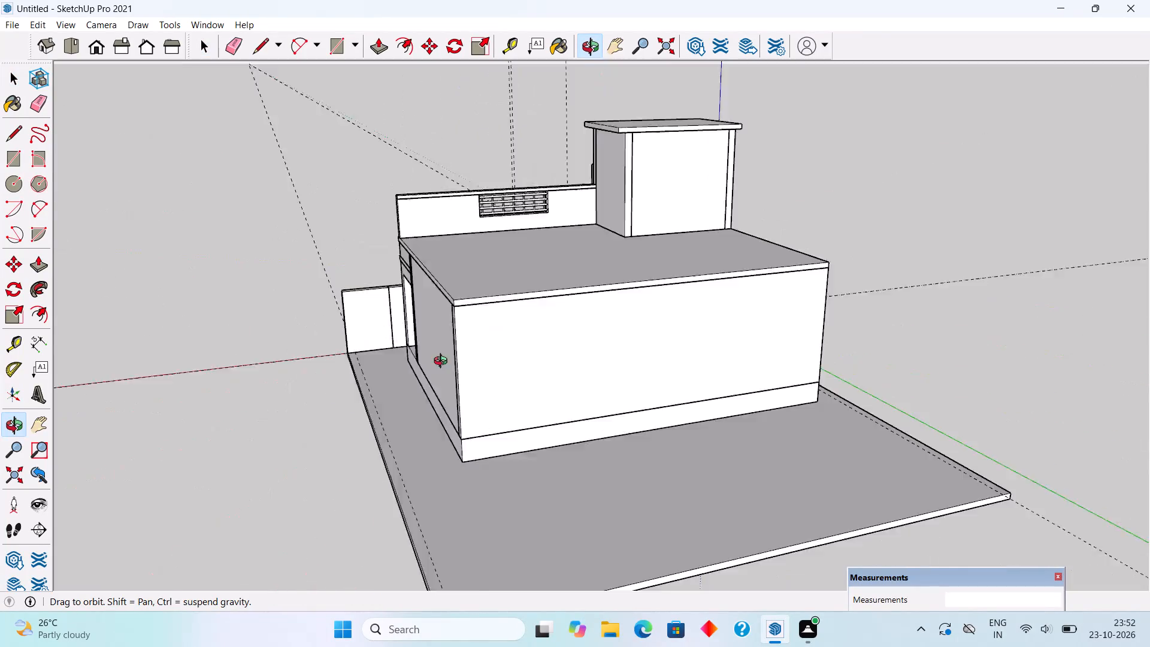
pyautogui.moveTo(443, 362); pyautogui.dragTo(357, 328, button='middle')
pyautogui.scroll(3, 510, 537)
pyautogui.doubleClick(506, 518)
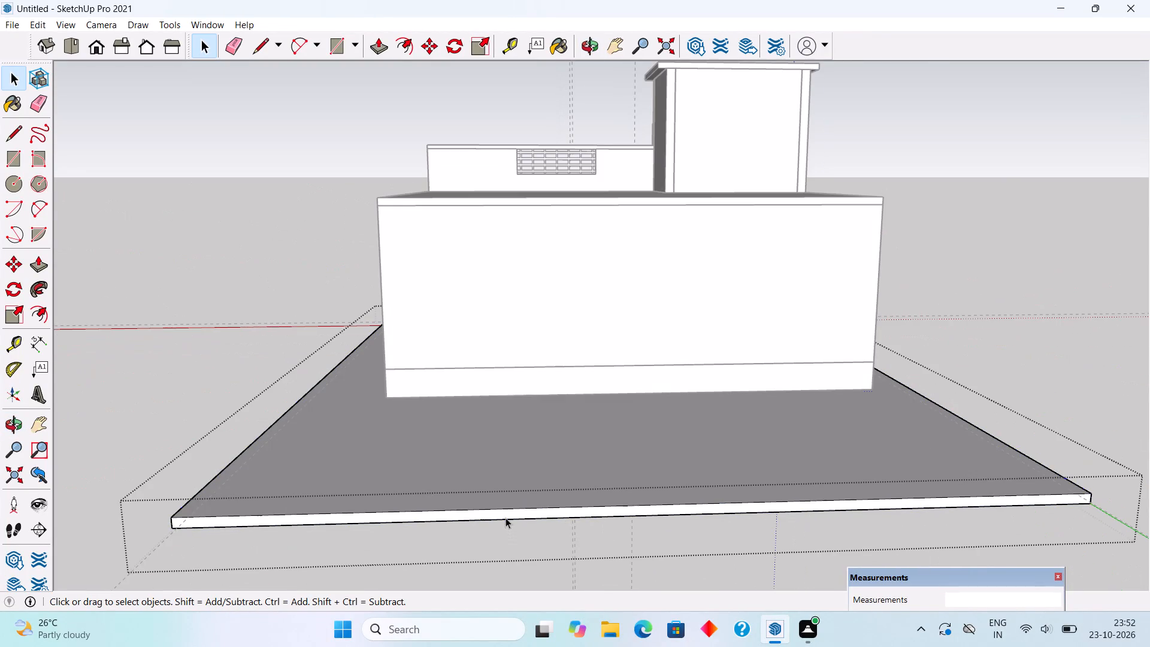
pyautogui.click(506, 518)
pyautogui.press('p')
pyautogui.click(506, 513)
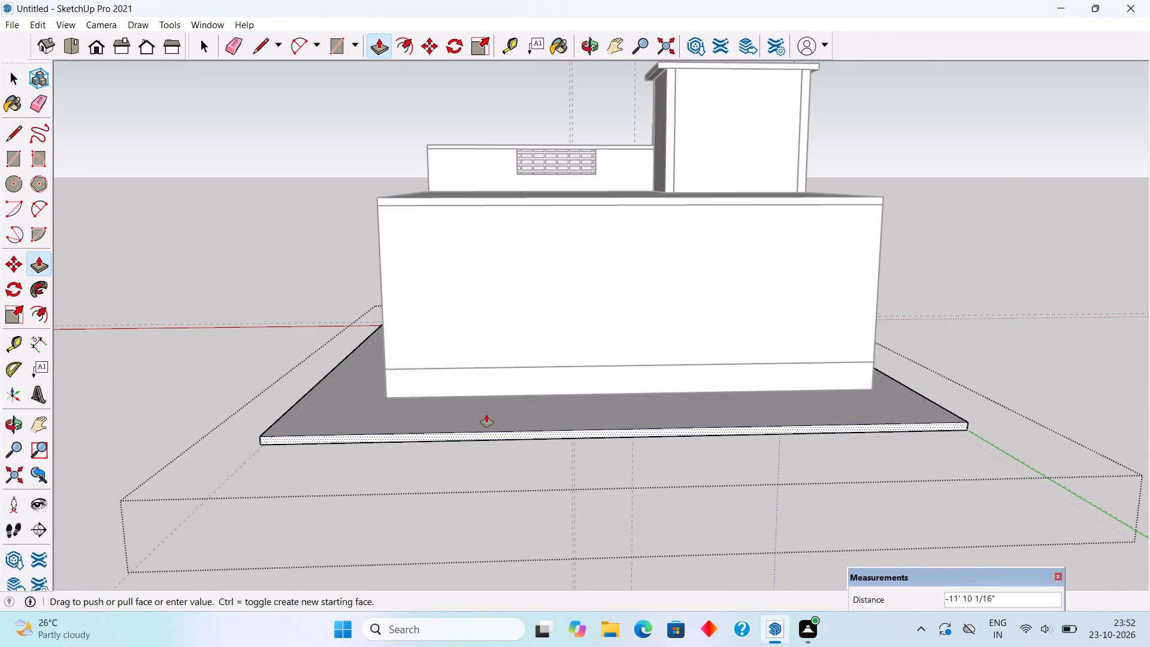
pyautogui.click(485, 395)
pyautogui.scroll(-2, 473, 437)
pyautogui.press('space')
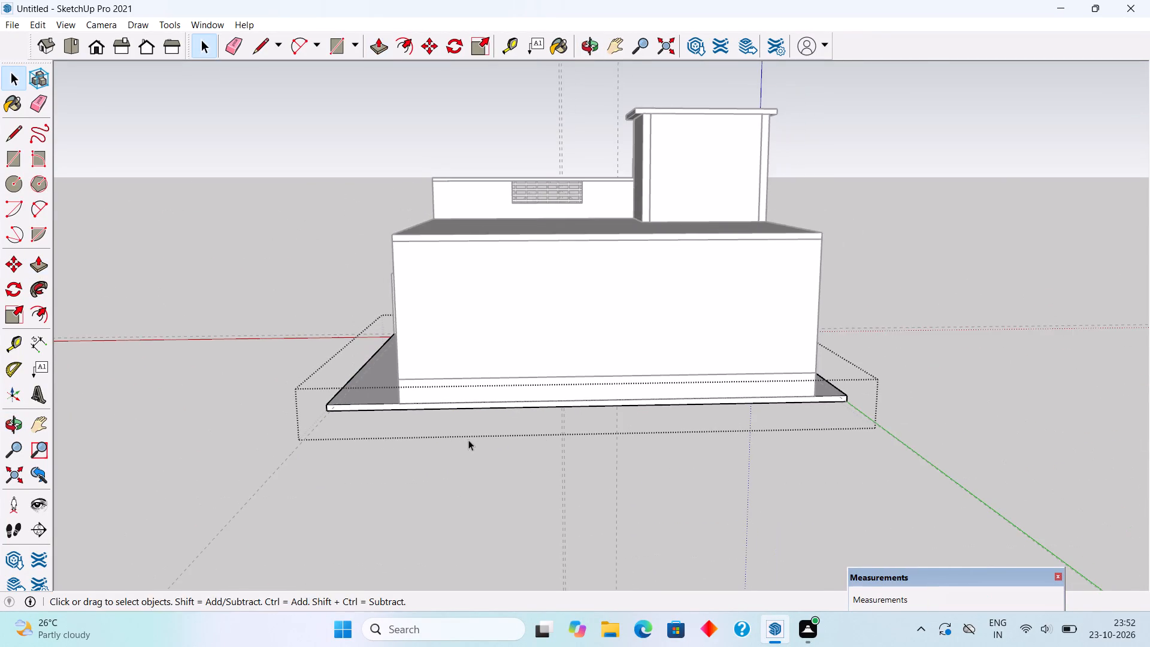
pyautogui.moveTo(382, 453); pyautogui.dragTo(985, 464, button='middle')
pyautogui.click(939, 456)
# Place a guide 9" inside the base slab's rear edge.
pyautogui.moveTo(782, 325); pyautogui.dragTo(767, 495, button='middle')
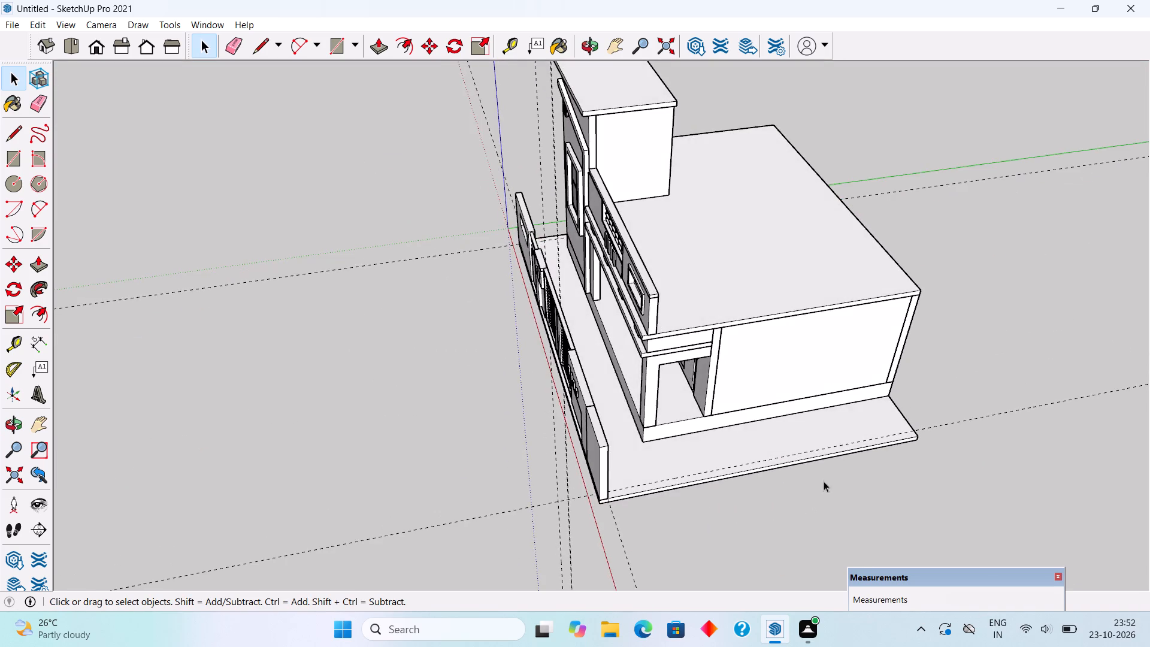
pyautogui.scroll(8, 872, 432)
pyautogui.press('t')
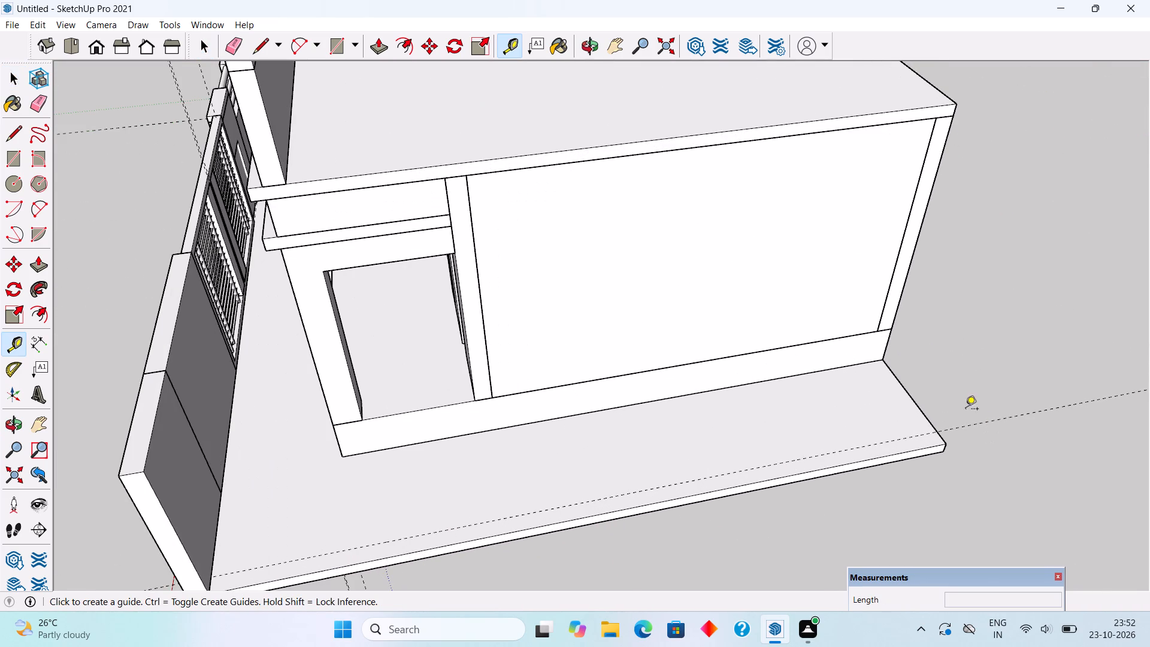
pyautogui.click(911, 406)
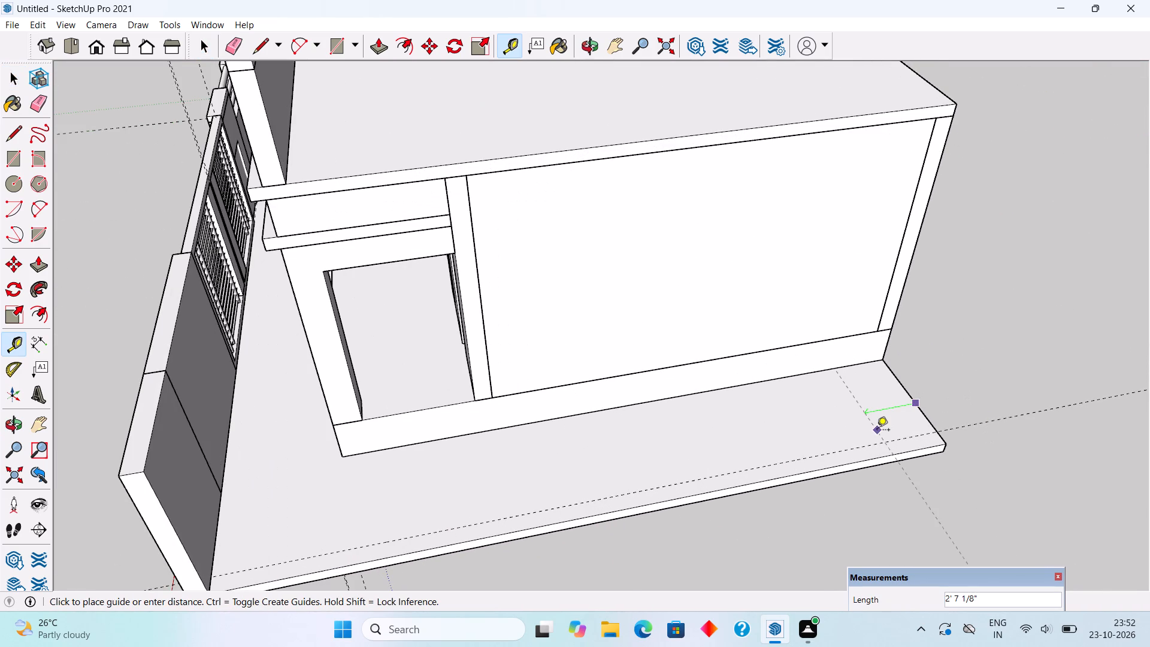
pyautogui.press('9')
pyautogui.hotkey('shift', '"')
pyautogui.press('Return')
pyautogui.press('space')
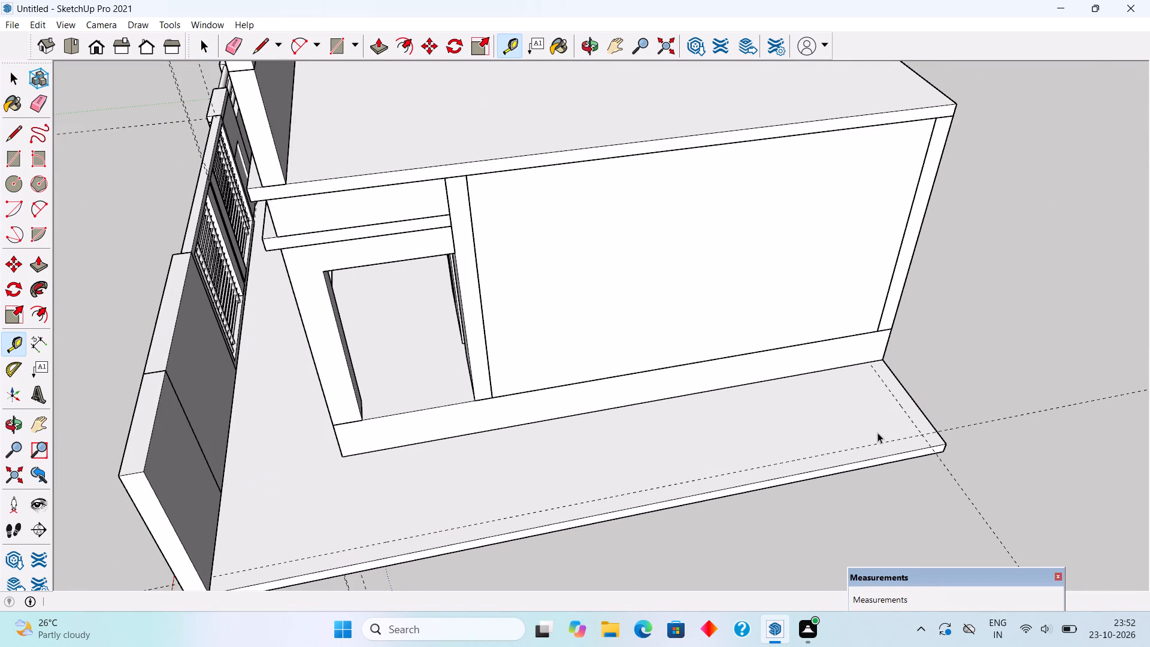
# Draw a rectangle about 30' 11 3/8" by 9" along the slab's open side, from the front wall to the rear corner.
pyautogui.scroll(-3, 753, 424)
pyautogui.scroll(4, 682, 521)
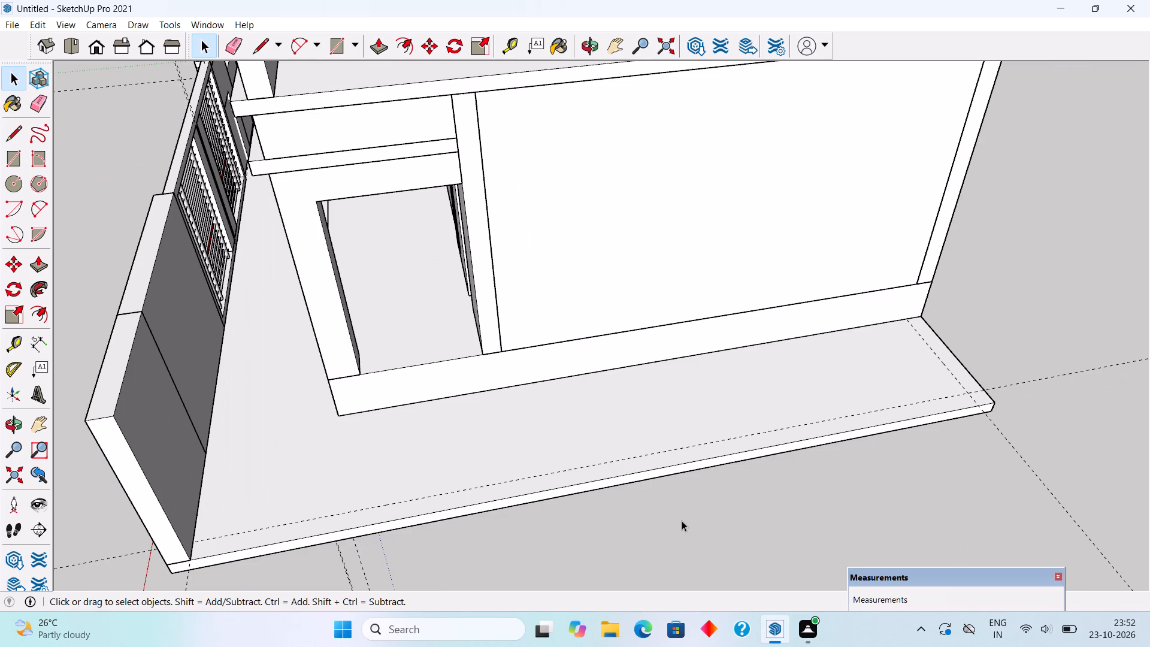
pyautogui.press('r')
pyautogui.click(189, 541)
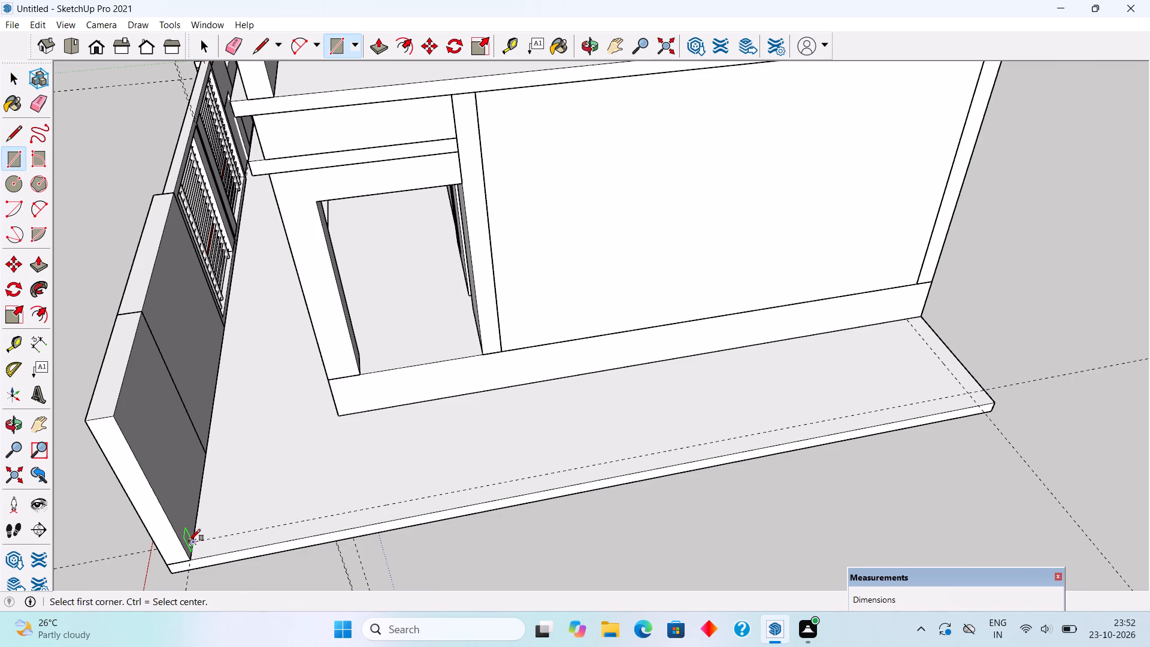
pyautogui.click(989, 403)
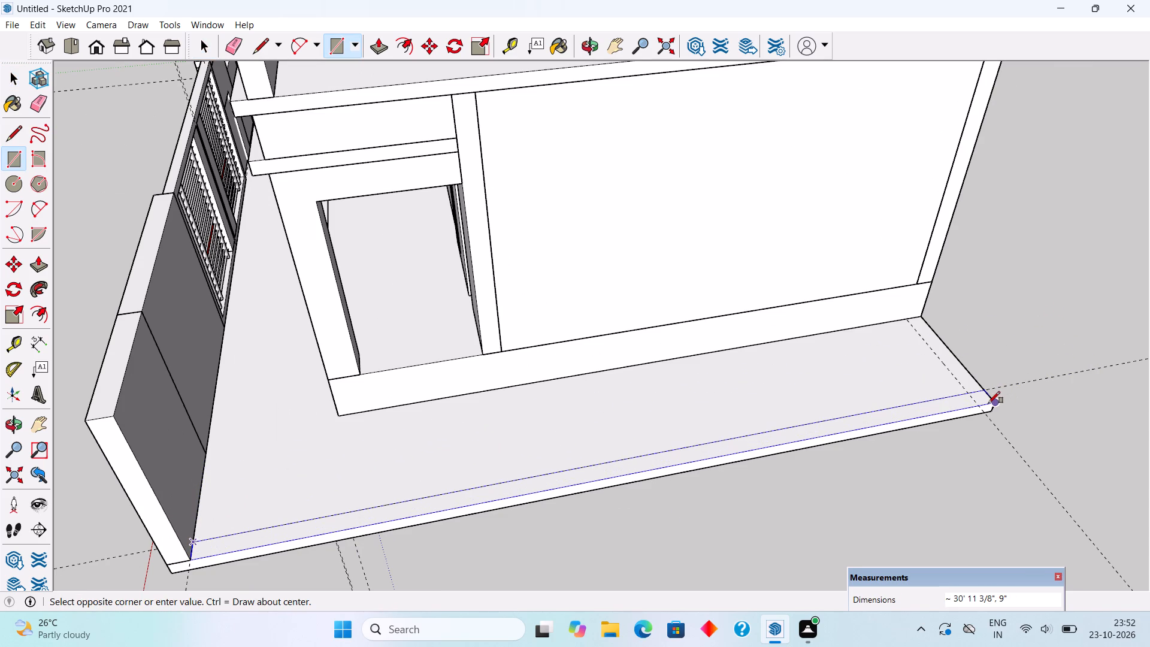
# Extrude the long side strip upwards to the height of the front boundary wall.
pyautogui.press('p')
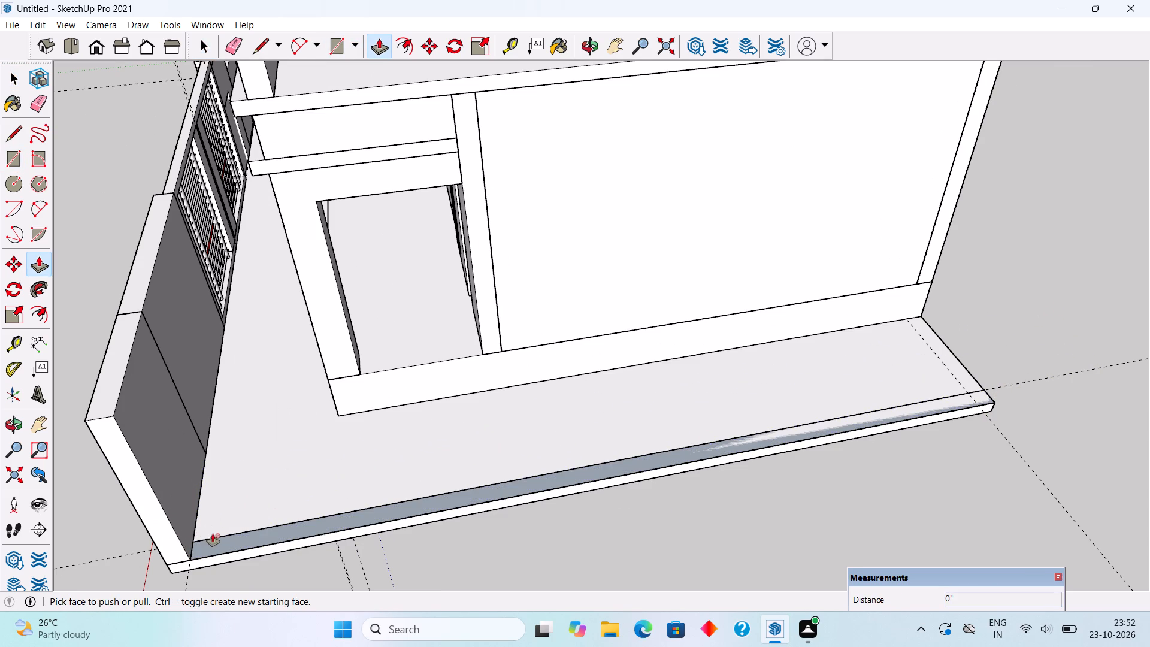
pyautogui.click(213, 536)
pyautogui.click(225, 545)
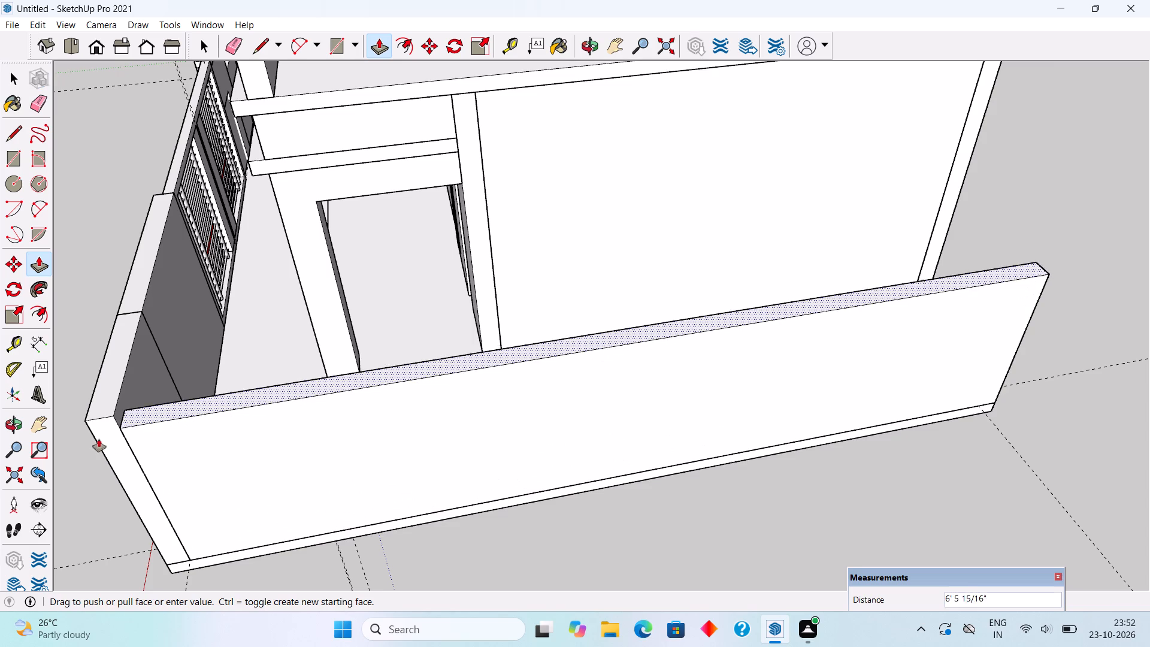
pyautogui.click(97, 421)
pyautogui.press('space')
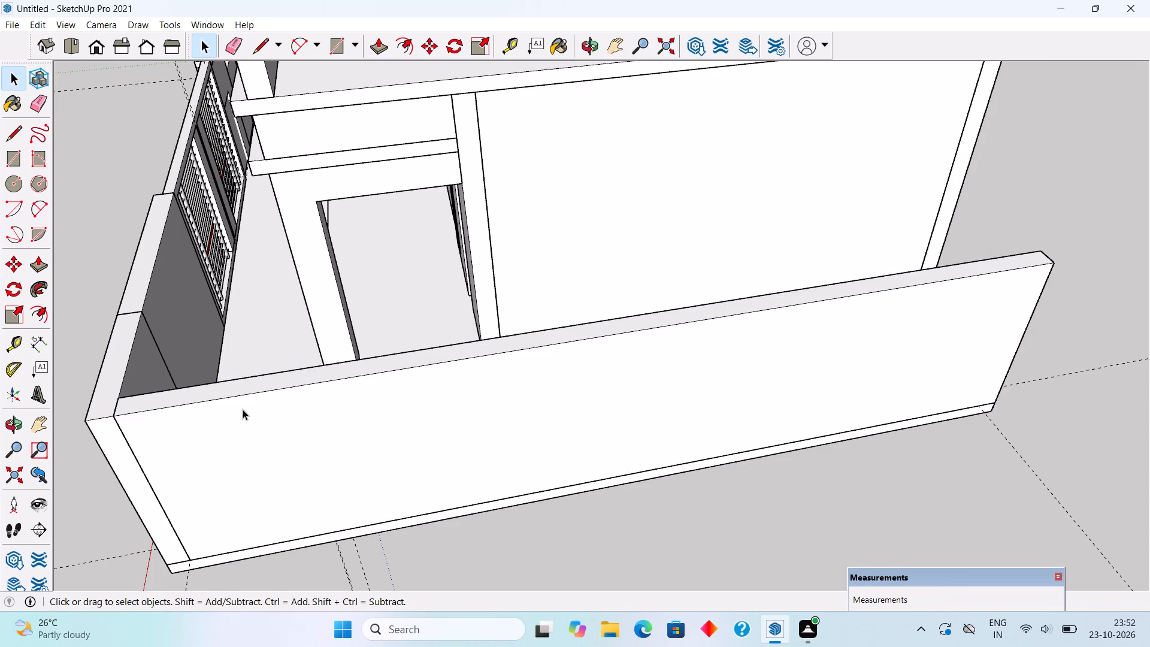
# Make the new side boundary wall a group.
pyautogui.tripleClick(243, 409)
pyautogui.rightClick(243, 409)
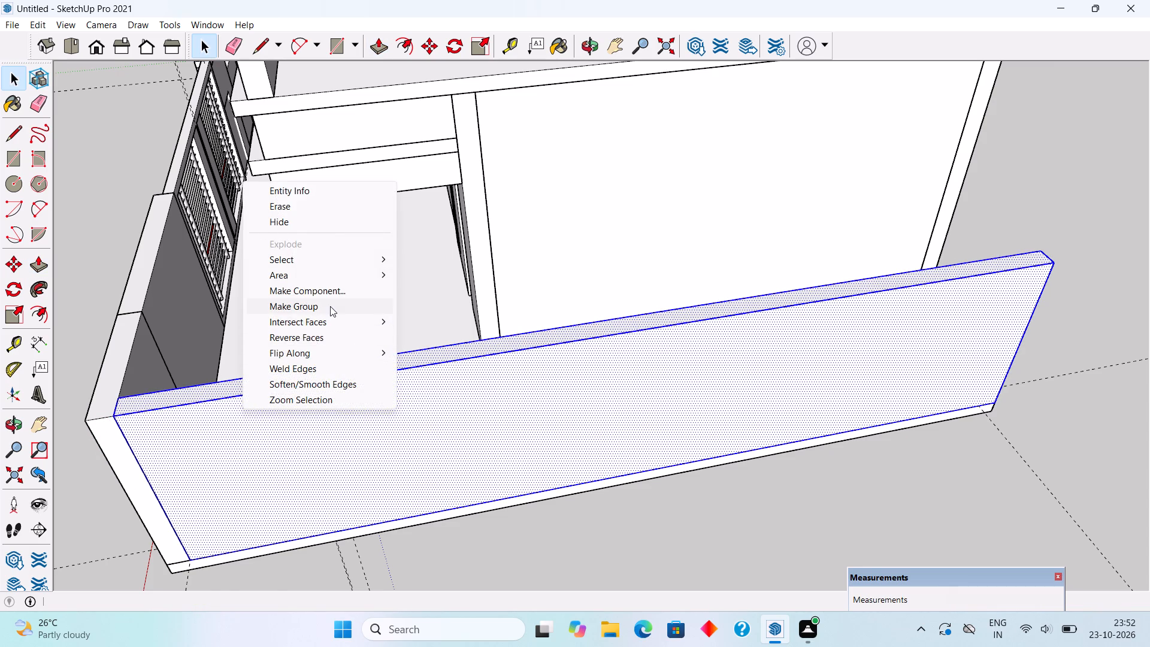
pyautogui.click(330, 306)
# Draw a rectangle about 4' 11 13/16" by 9" on the rear of the slab between the side wall and the house corner.
pyautogui.scroll(-6, 343, 324)
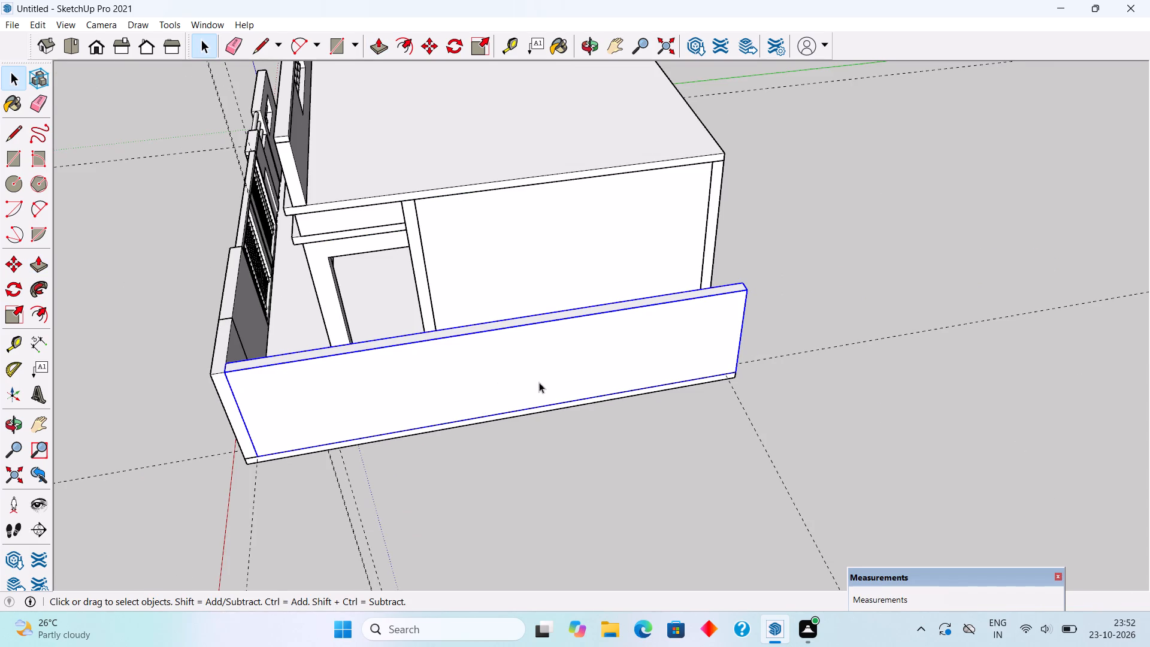
pyautogui.moveTo(540, 382); pyautogui.dragTo(95, 424, button='middle')
pyautogui.scroll(-1, 540, 382)
pyautogui.moveTo(596, 403); pyautogui.dragTo(442, 434, button='middle')
pyautogui.scroll(11, 458, 434)
pyautogui.press('r')
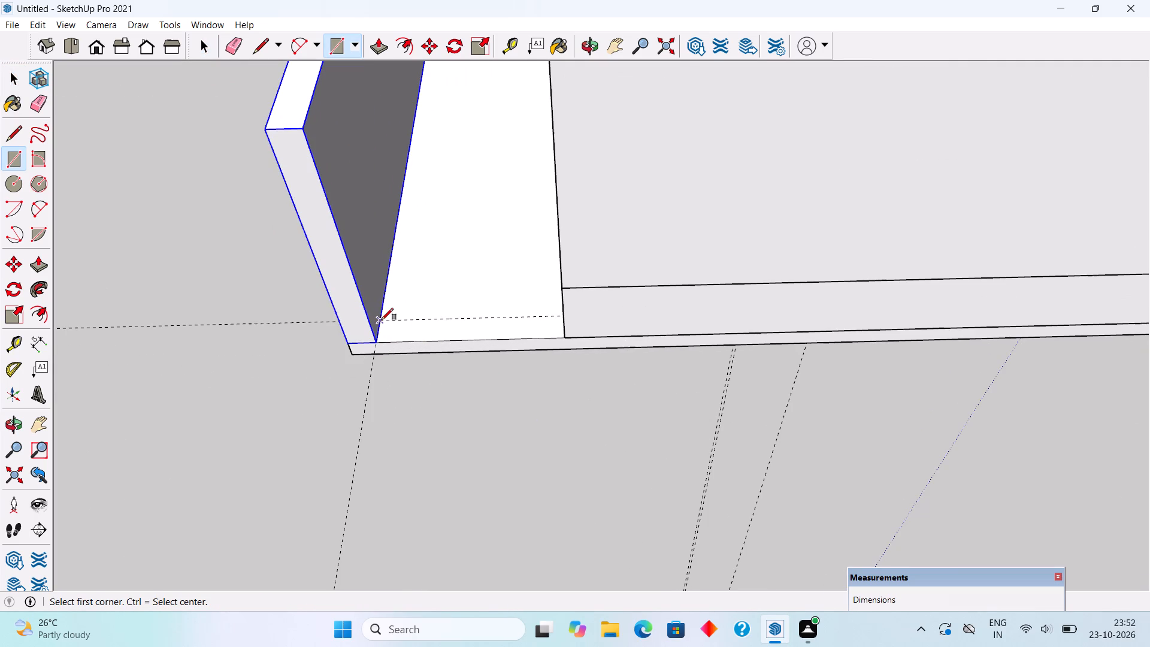
pyautogui.click(381, 319)
pyautogui.click(565, 334)
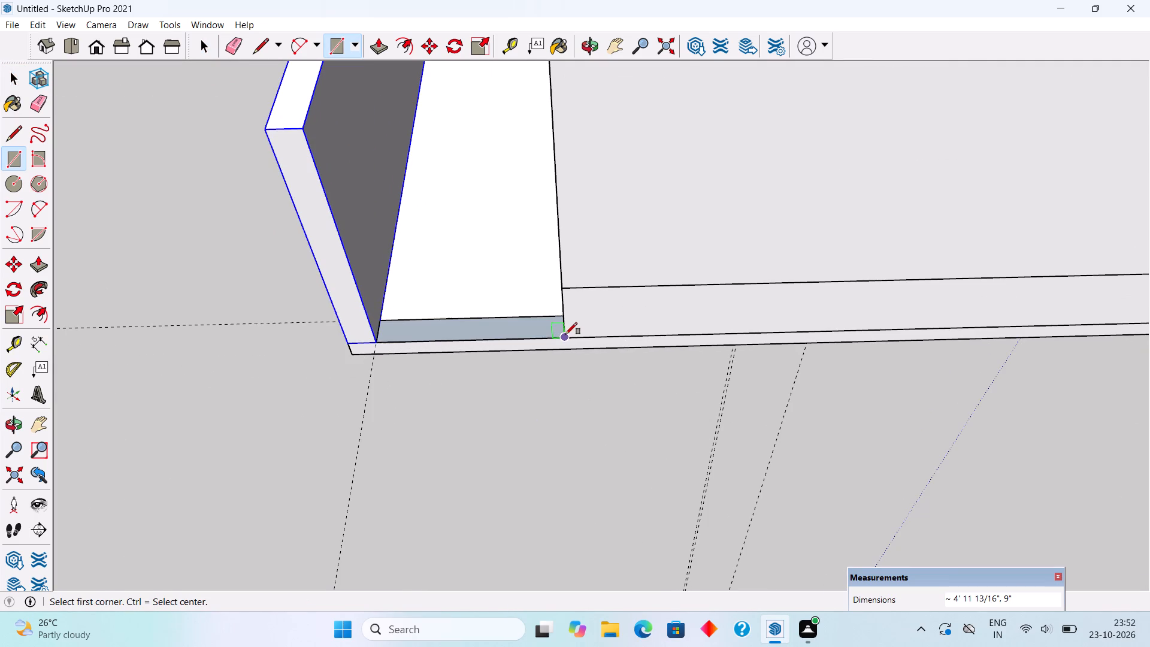
# Extrude the short rear strip up 7' to the top of the side boundary wall.
pyautogui.press('p')
pyautogui.click(546, 324)
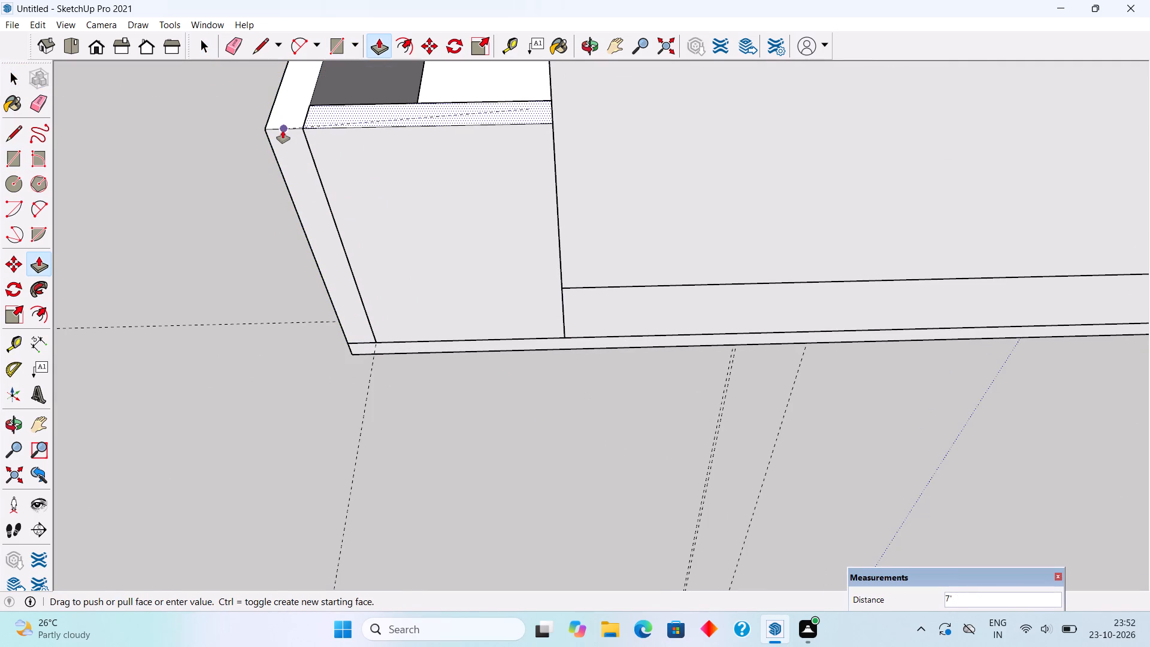
pyautogui.click(283, 130)
pyautogui.press('space')
# Make the short rear boundary wall a group.
pyautogui.tripleClick(430, 171)
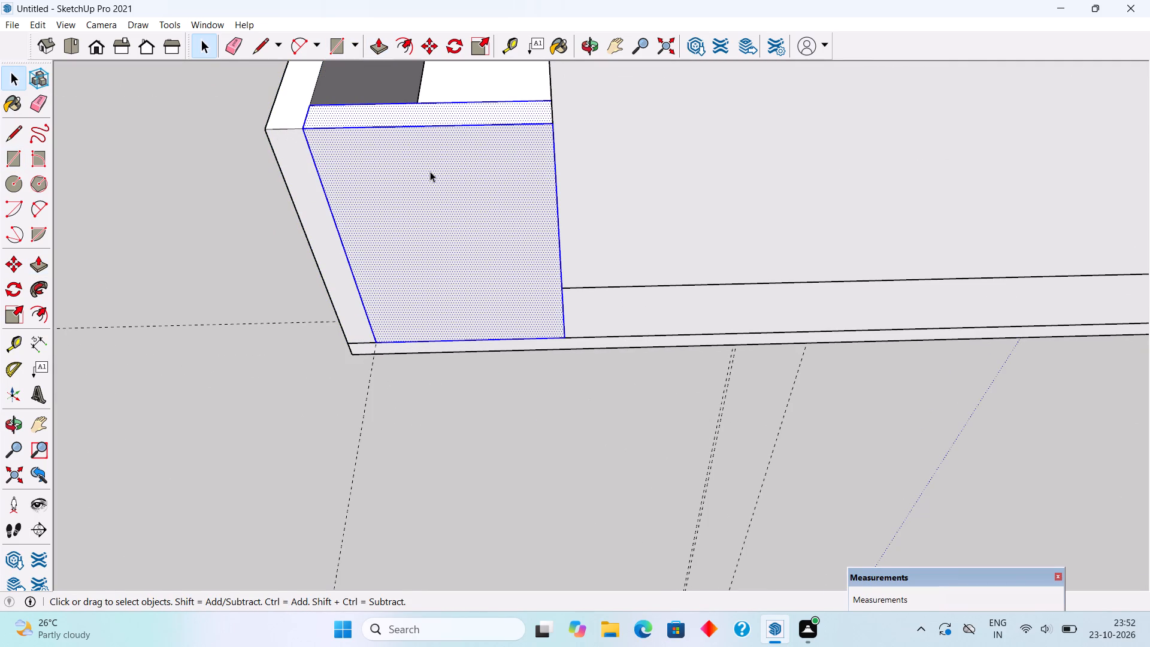
pyautogui.rightClick(430, 171)
pyautogui.click(509, 295)
pyautogui.scroll(-11, 471, 280)
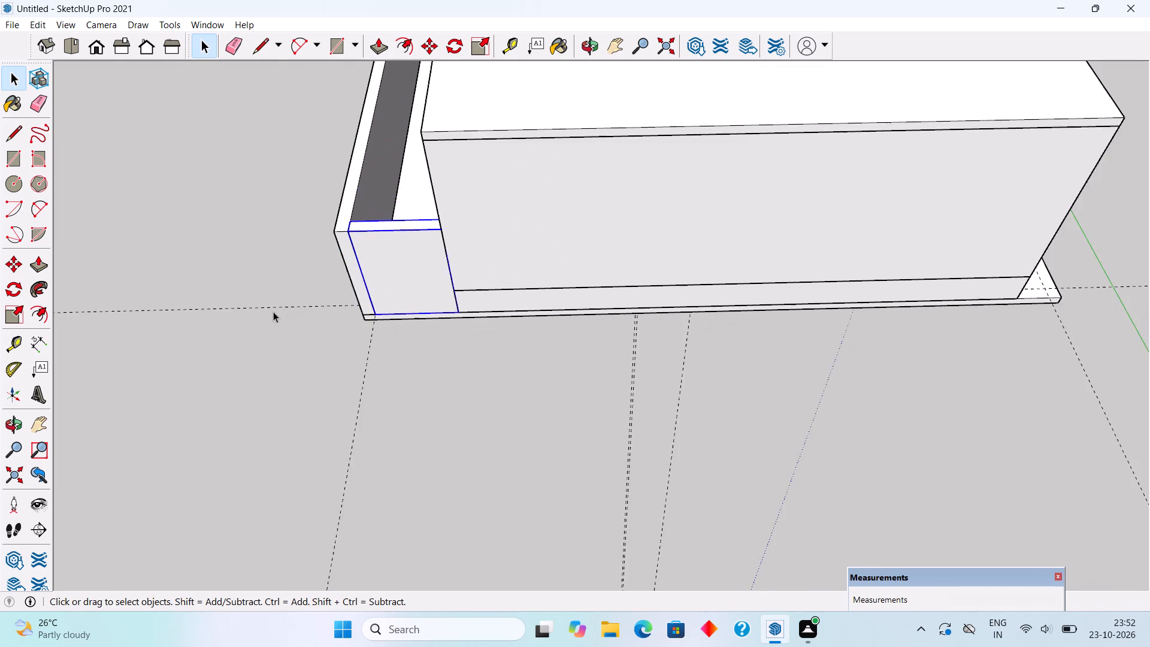
# Draw a 9" wide rectangle on the slab along its remaining open side, running from the front wall to the rear corner.
pyautogui.scroll(-3, 273, 312)
pyautogui.moveTo(928, 262); pyautogui.dragTo(666, 222, button='middle')
pyautogui.scroll(4, 771, 335)
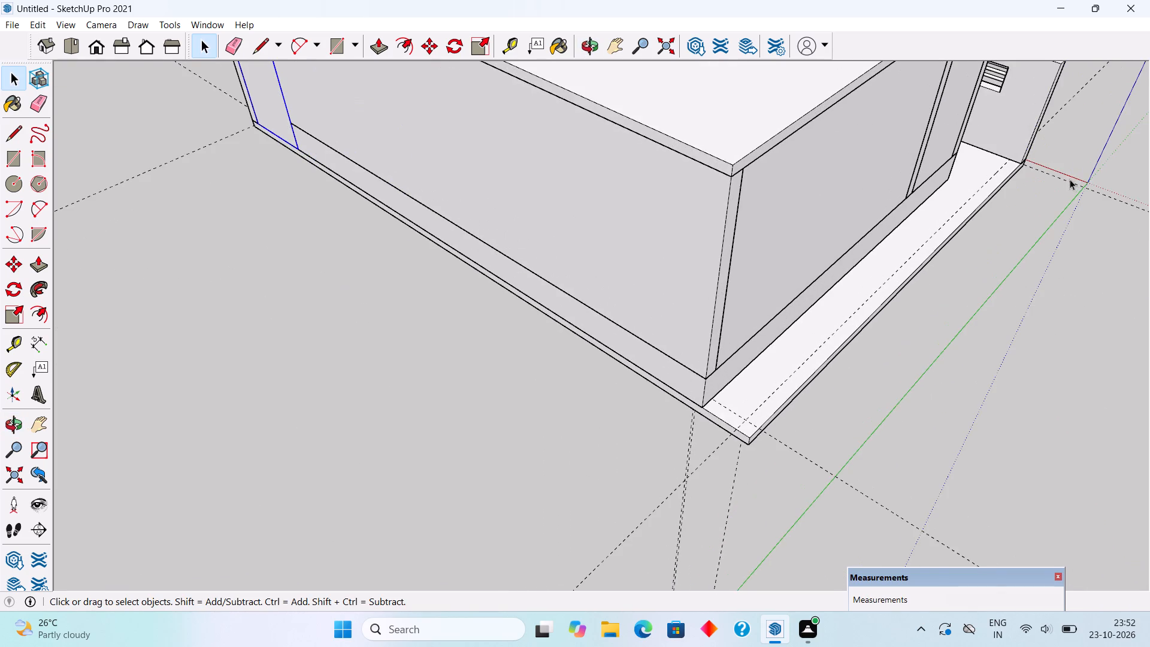
pyautogui.scroll(4, 1068, 179)
pyautogui.press('r')
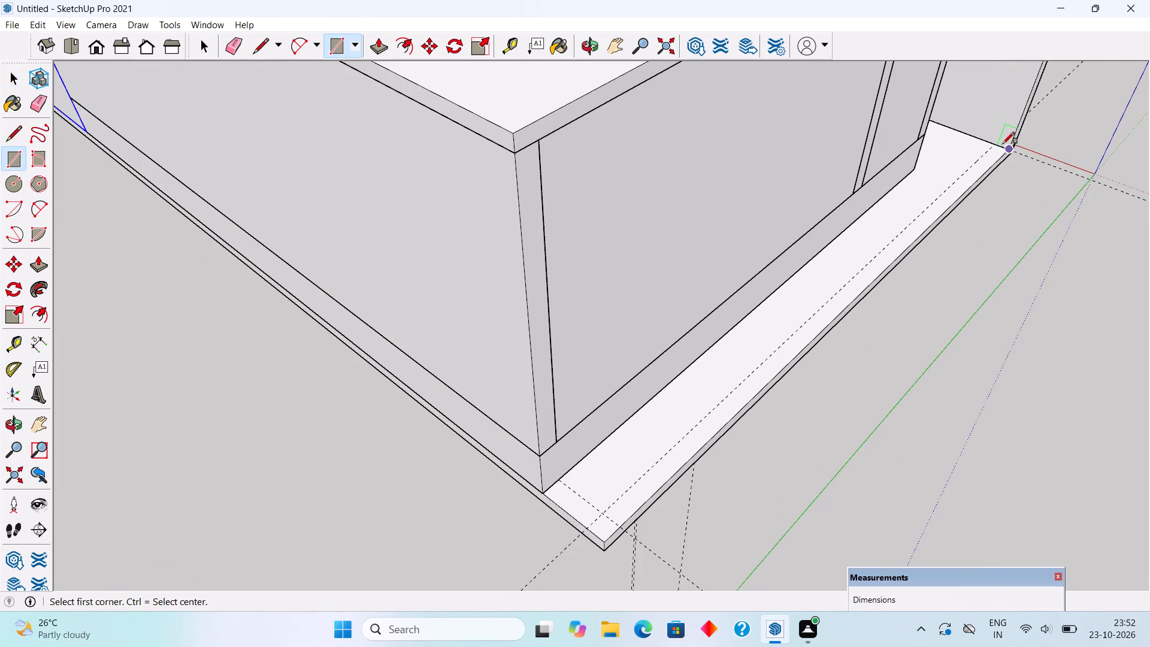
pyautogui.click(998, 147)
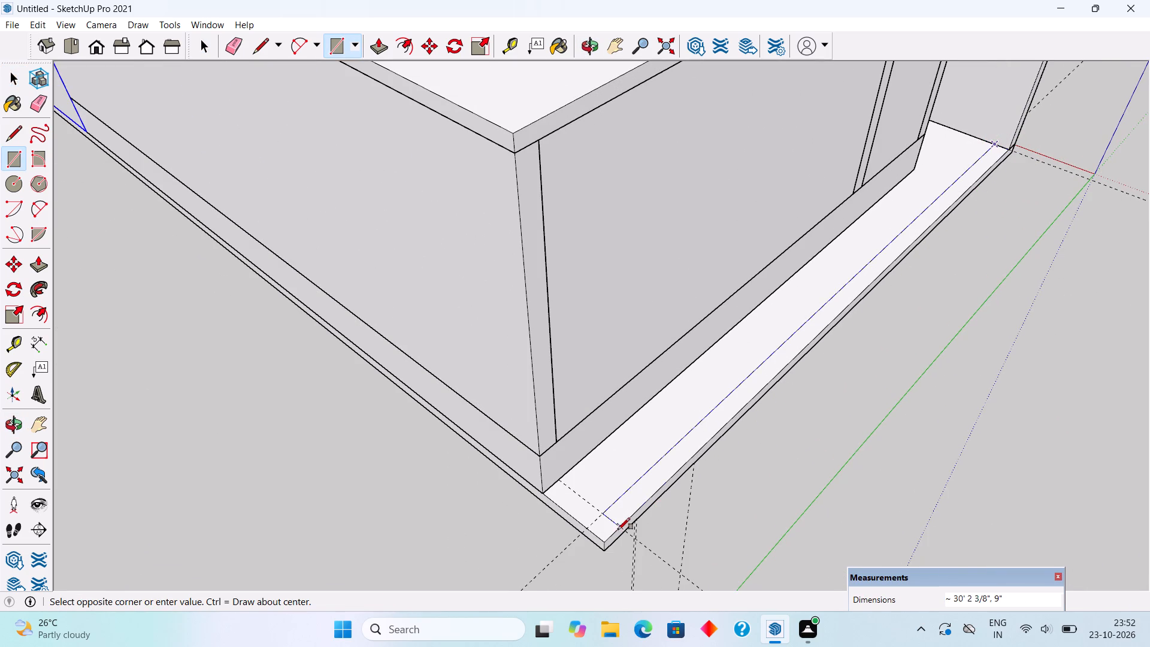
pyautogui.click(610, 538)
# Extrude the long side strip up 7' to the top of the opposite boundary wall.
pyautogui.press('p')
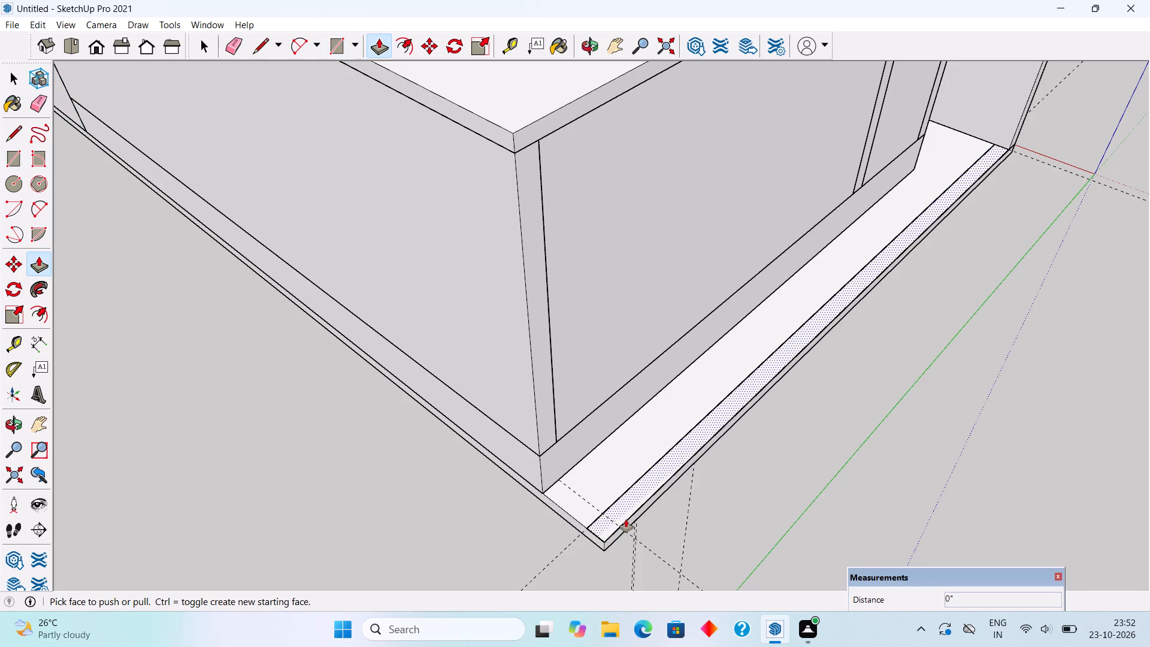
pyautogui.click(626, 519)
pyautogui.scroll(-8, 597, 497)
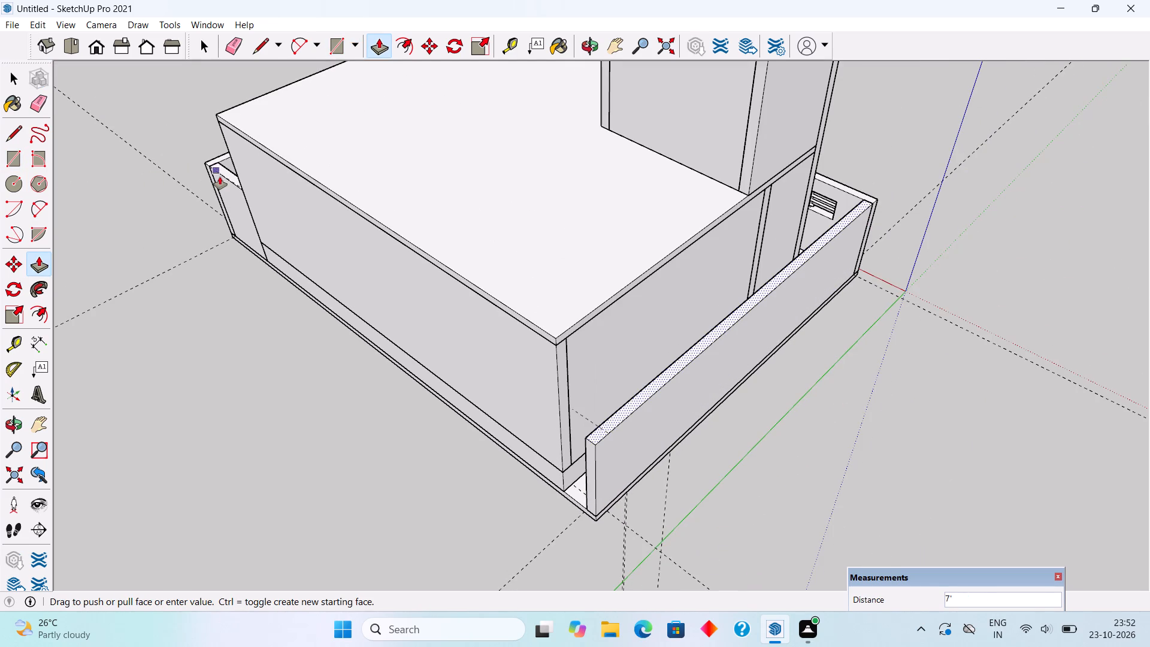
pyautogui.click(220, 177)
# Make the second side boundary wall a group.
pyautogui.press('space')
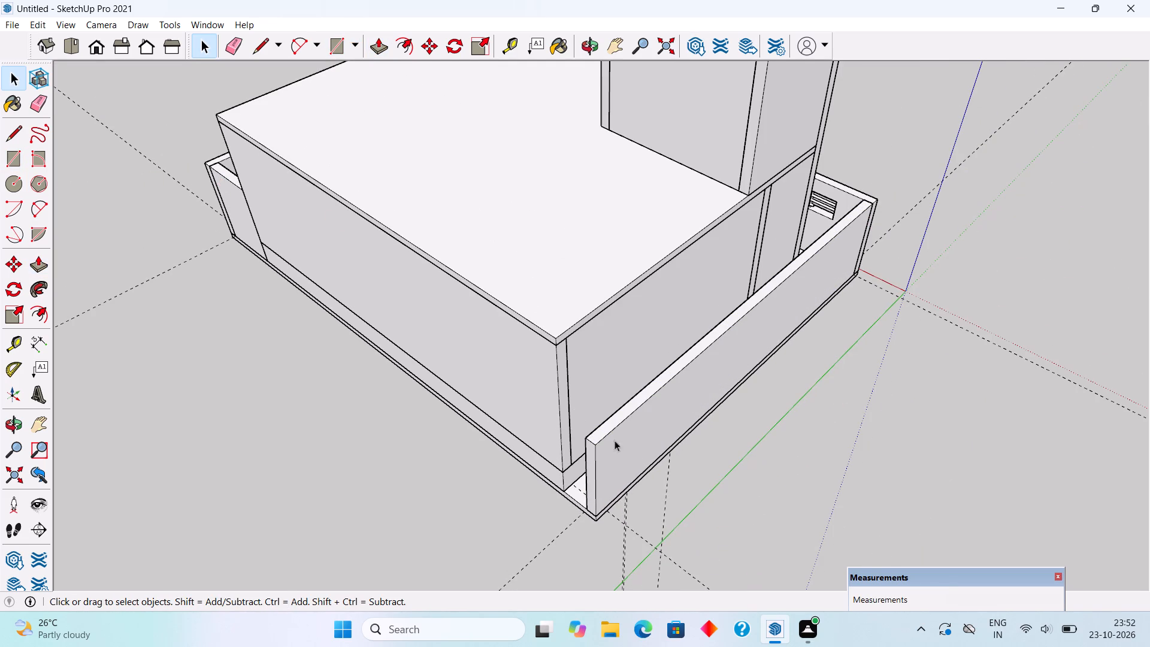
pyautogui.tripleClick(635, 453)
pyautogui.rightClick(635, 453)
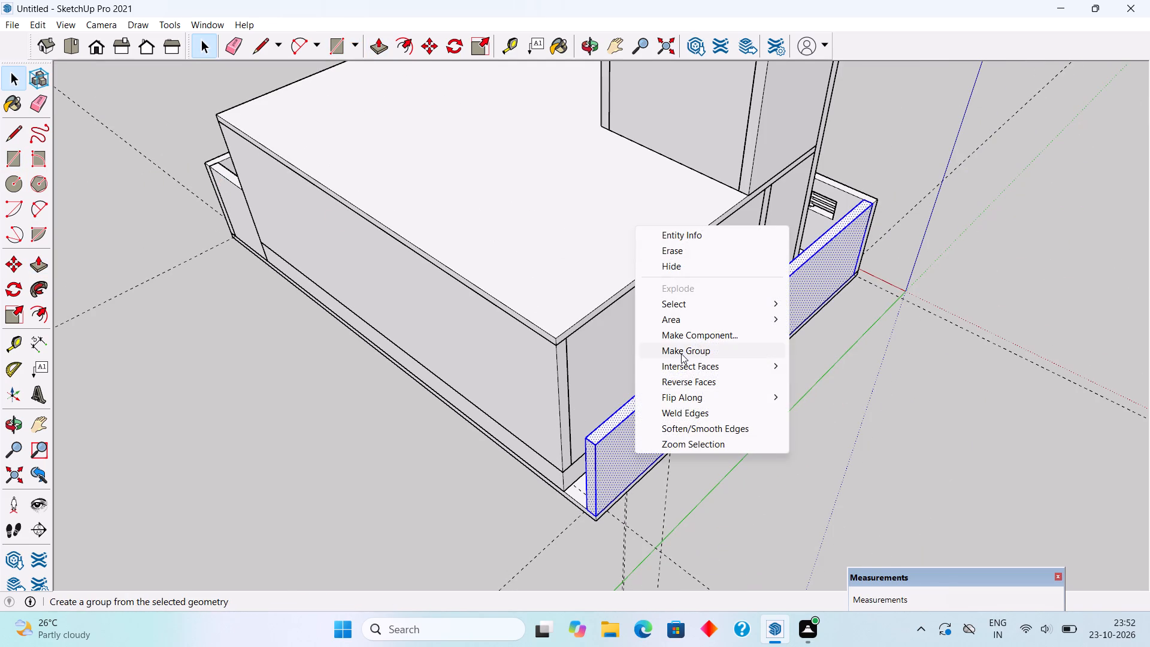
pyautogui.click(681, 352)
# Draw a rectangle about 1' 11 15/16" by 9" on the rear of the slab between the house corner and the new side wall.
pyautogui.scroll(7, 604, 537)
pyautogui.moveTo(586, 497); pyautogui.dragTo(652, 489, button='middle')
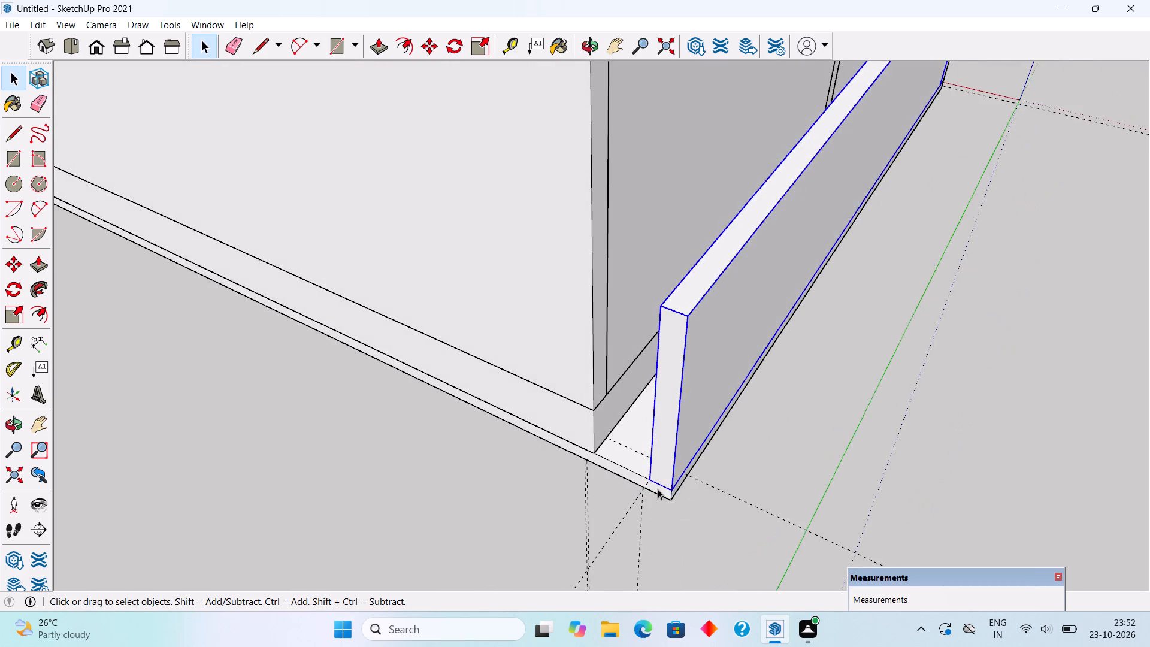
pyautogui.scroll(9, 658, 487)
pyautogui.press('r')
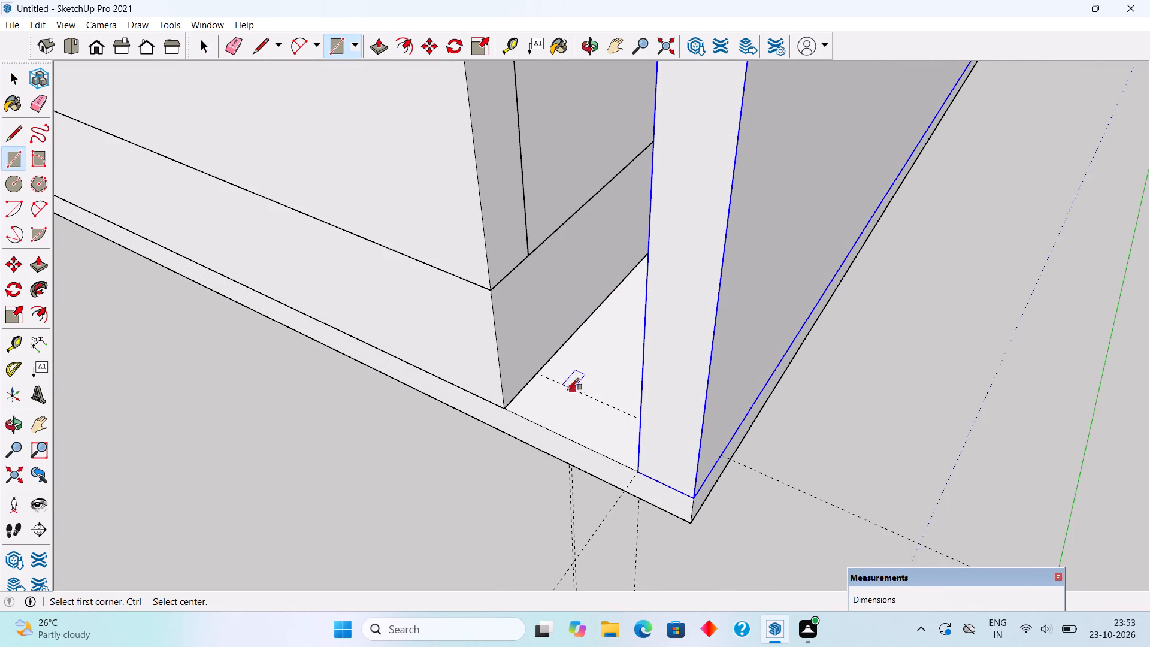
pyautogui.click(538, 373)
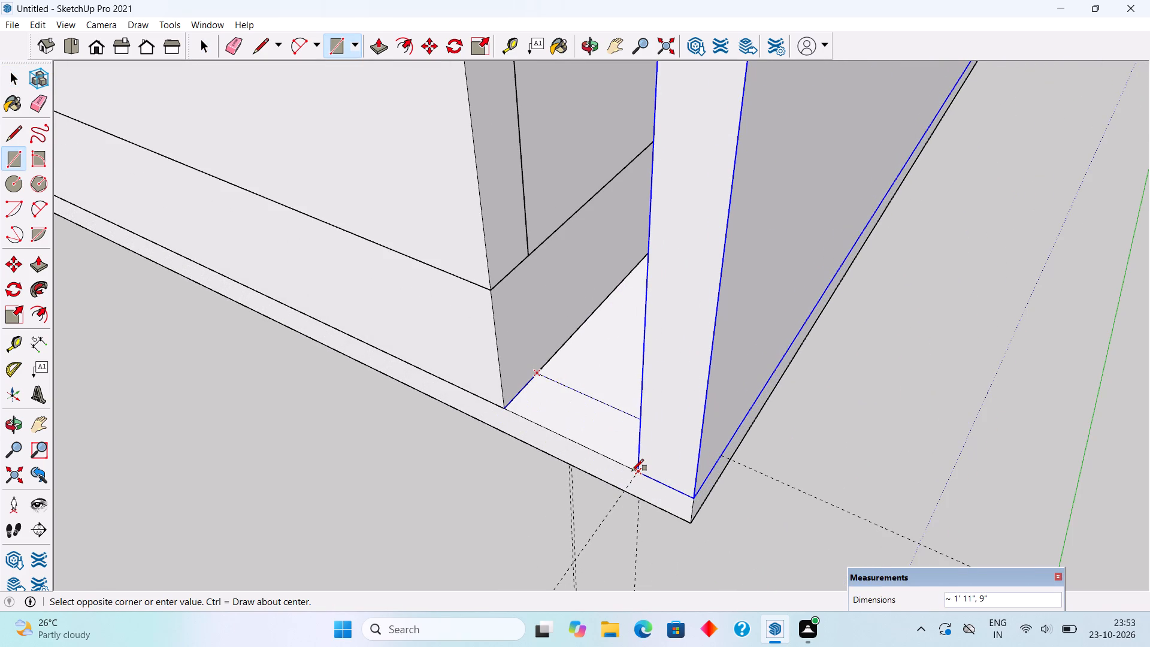
pyautogui.click(632, 471)
pyautogui.hotkey('ctrl', 'z')
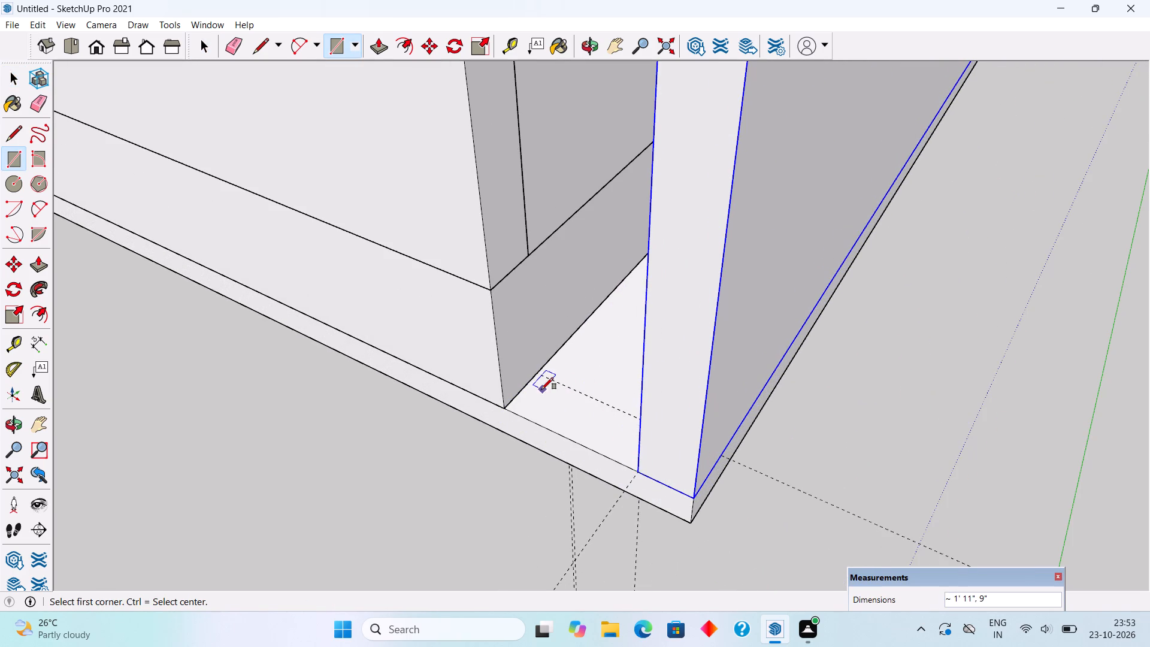
pyautogui.click(541, 374)
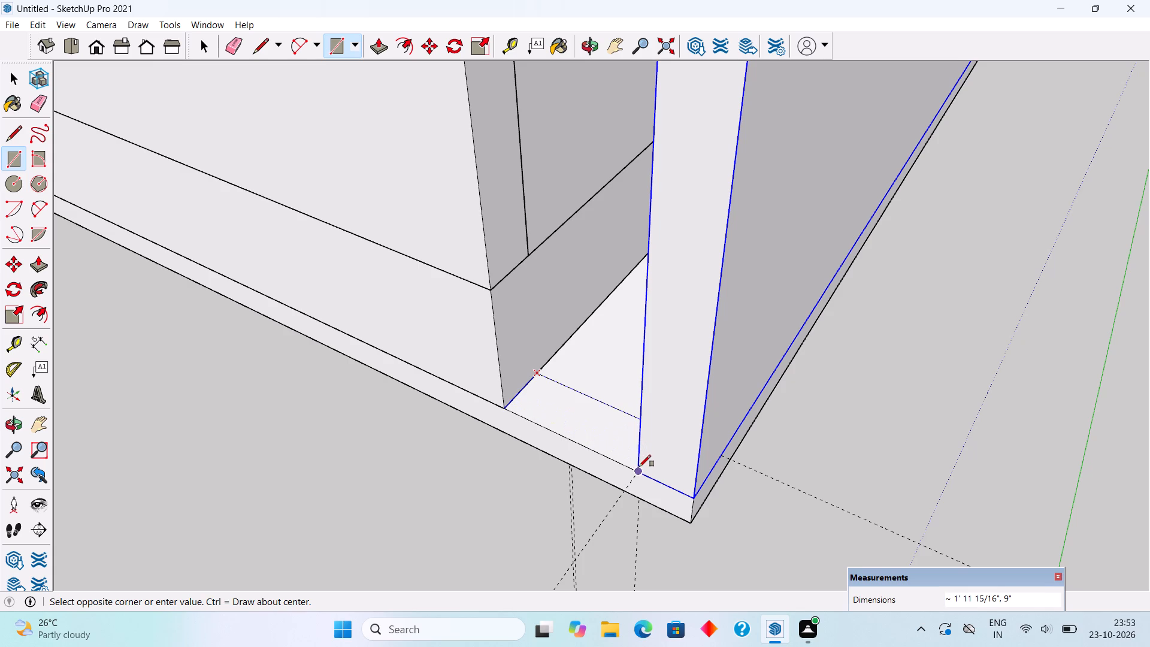
pyautogui.click(639, 467)
# Extrude the small rear strip up 7' to the top of the adjoining side wall.
pyautogui.press('p')
pyautogui.click(633, 440)
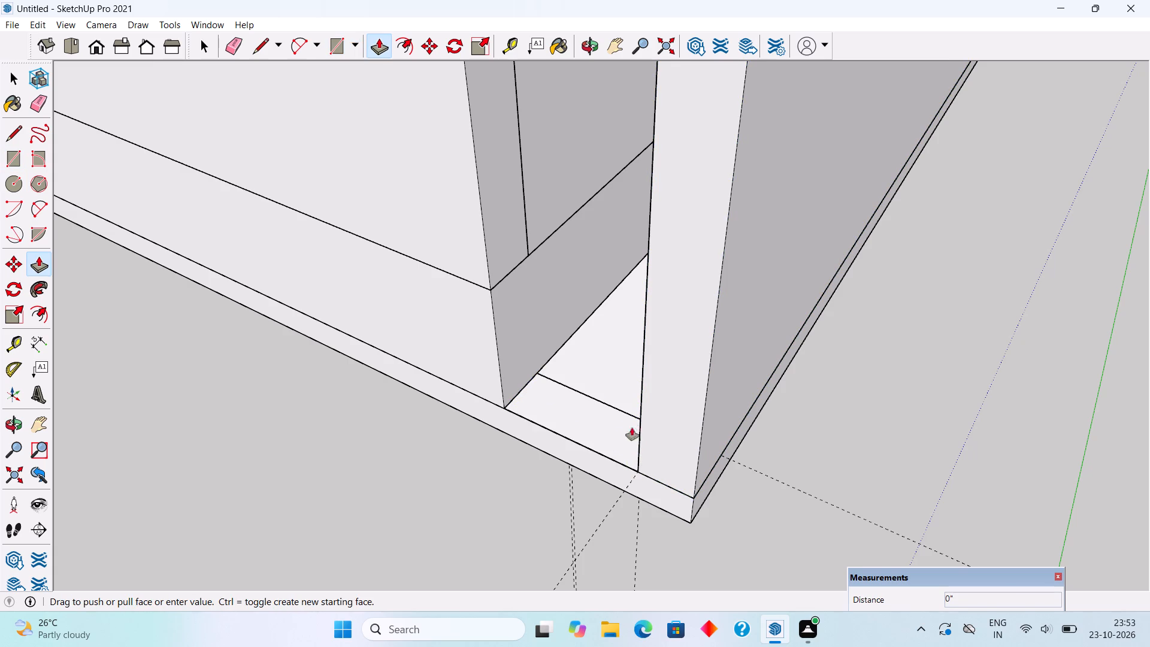
pyautogui.scroll(-9, 618, 385)
pyautogui.click(671, 217)
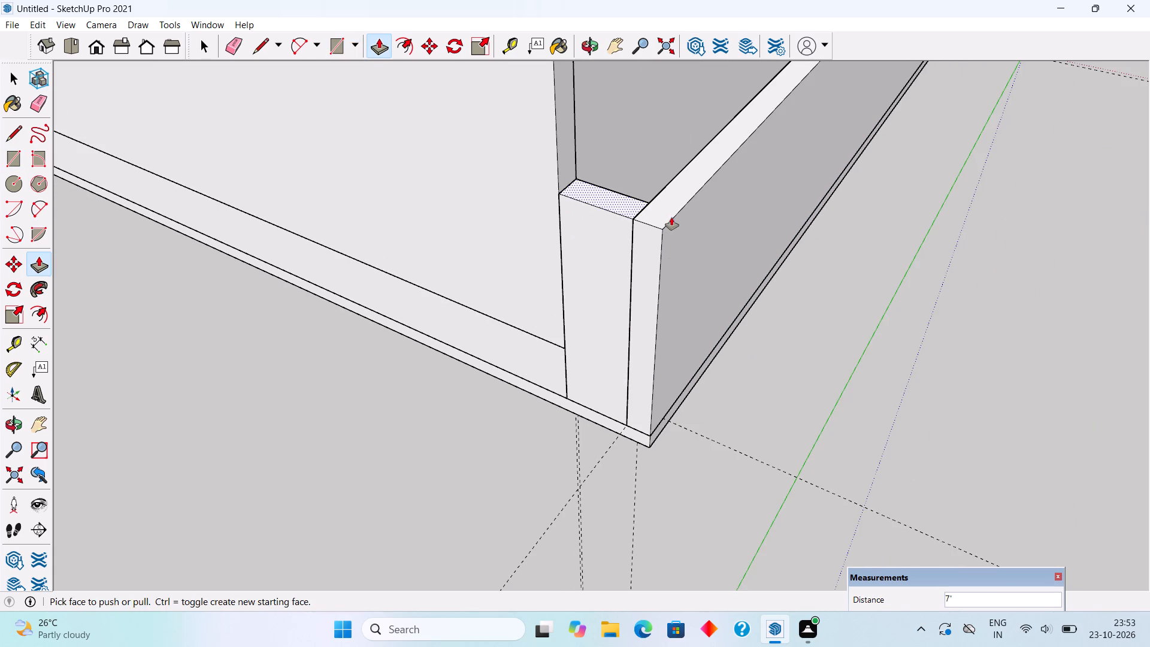
# Make the small rear boundary wall a group.
pyautogui.press('space')
pyautogui.click(614, 216)
pyautogui.doubleClick(614, 216)
pyautogui.rightClick(614, 216)
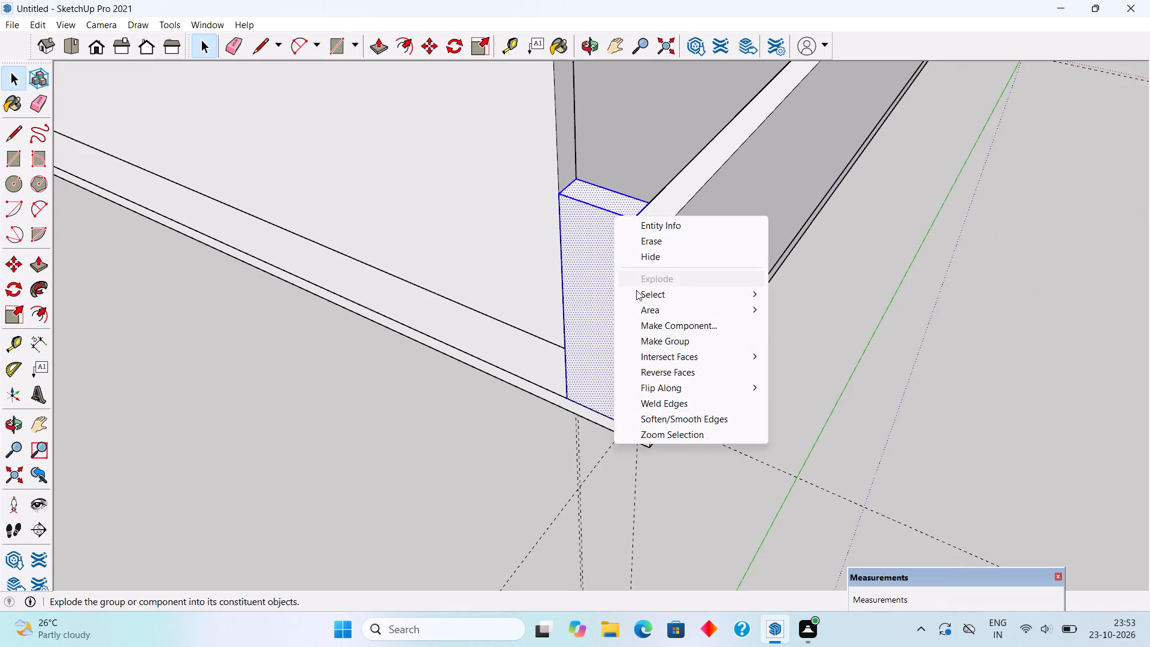
pyautogui.click(659, 341)
pyautogui.click(766, 377)
# Examine the house and its completed boundary walls from the rear round to the front.
pyautogui.scroll(-9, 767, 379)
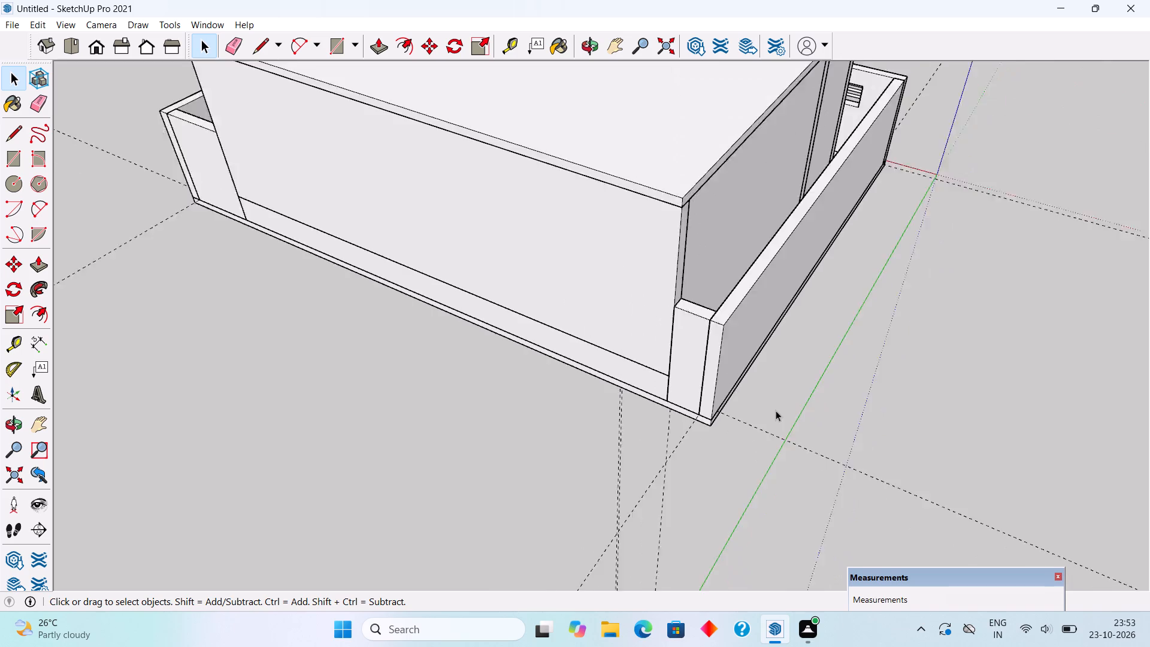
pyautogui.scroll(-6, 776, 410)
pyautogui.moveTo(859, 382); pyautogui.dragTo(170, 285, button='middle')
pyautogui.scroll(-4, 170, 285)
pyautogui.moveTo(649, 354); pyautogui.dragTo(403, 316, button='middle')
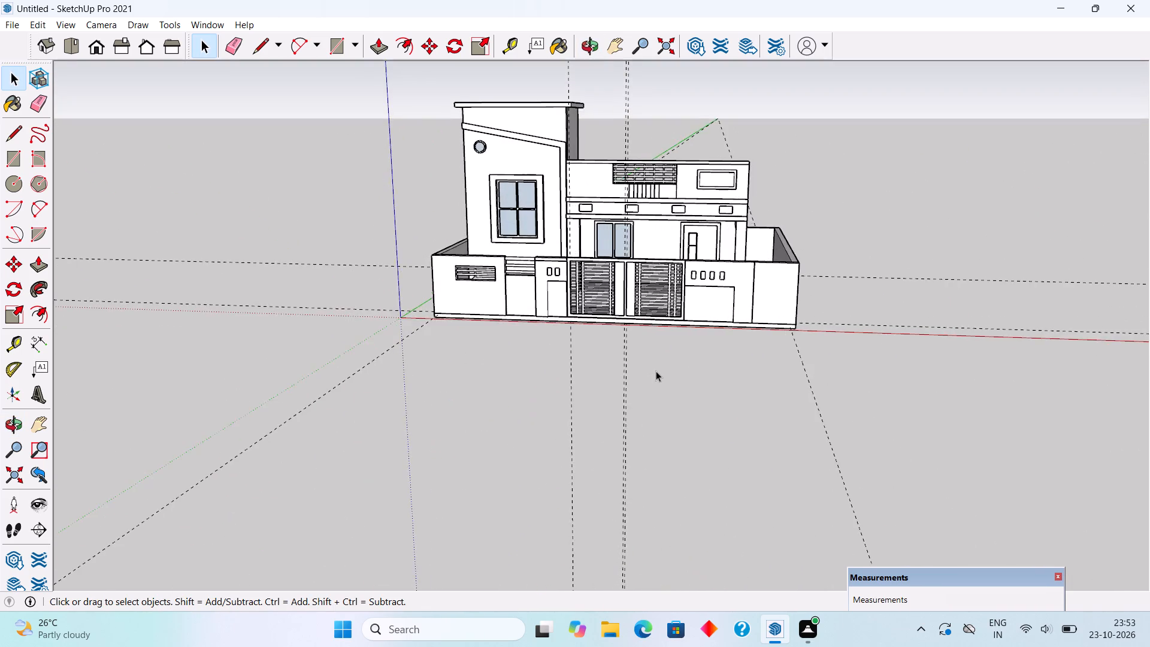
pyautogui.scroll(6, 656, 371)
pyautogui.scroll(-5, 659, 371)
pyautogui.scroll(-3, 659, 448)
pyautogui.moveTo(673, 429); pyautogui.dragTo(694, 331, button='middle')
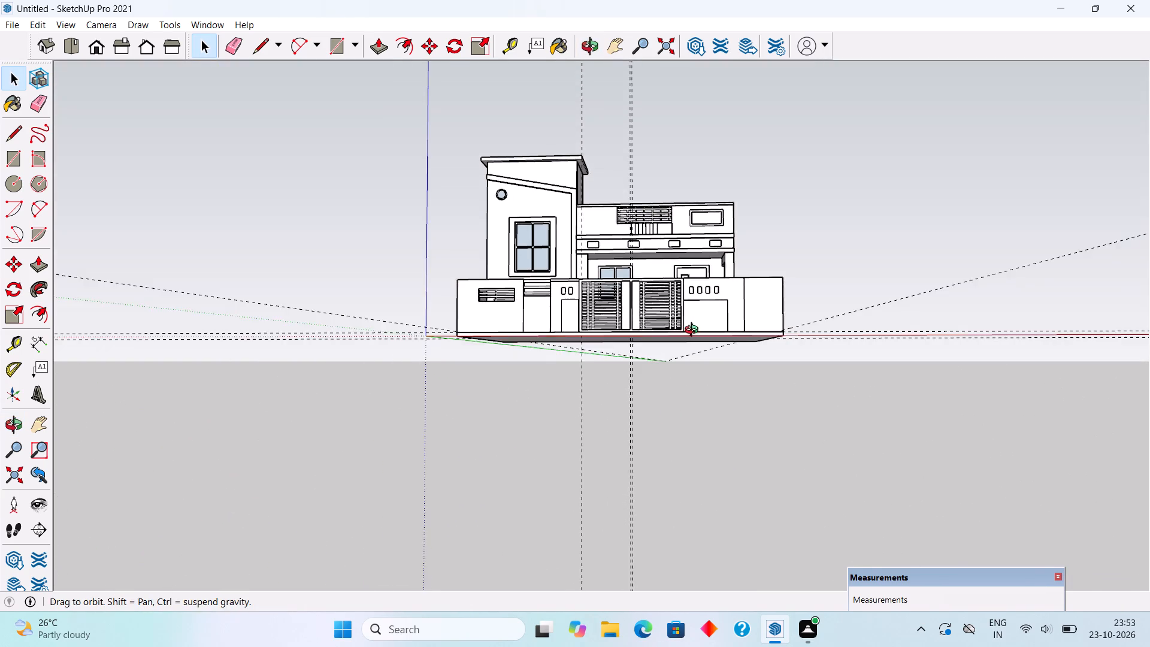
pyautogui.moveTo(694, 331); pyautogui.dragTo(712, 310, button='middle')
pyautogui.scroll(3, 613, 158)
pyautogui.moveTo(630, 206); pyautogui.dragTo(665, 329, button='middle')
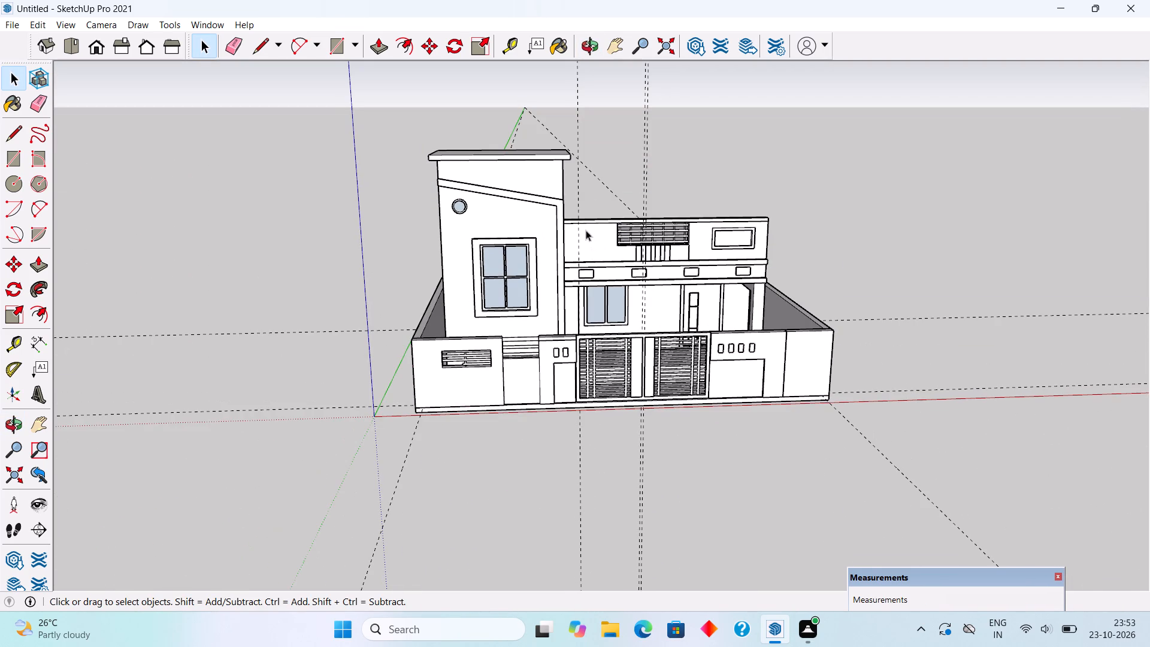
# Delete all construction guides from the model.
pyautogui.click(46, 26)
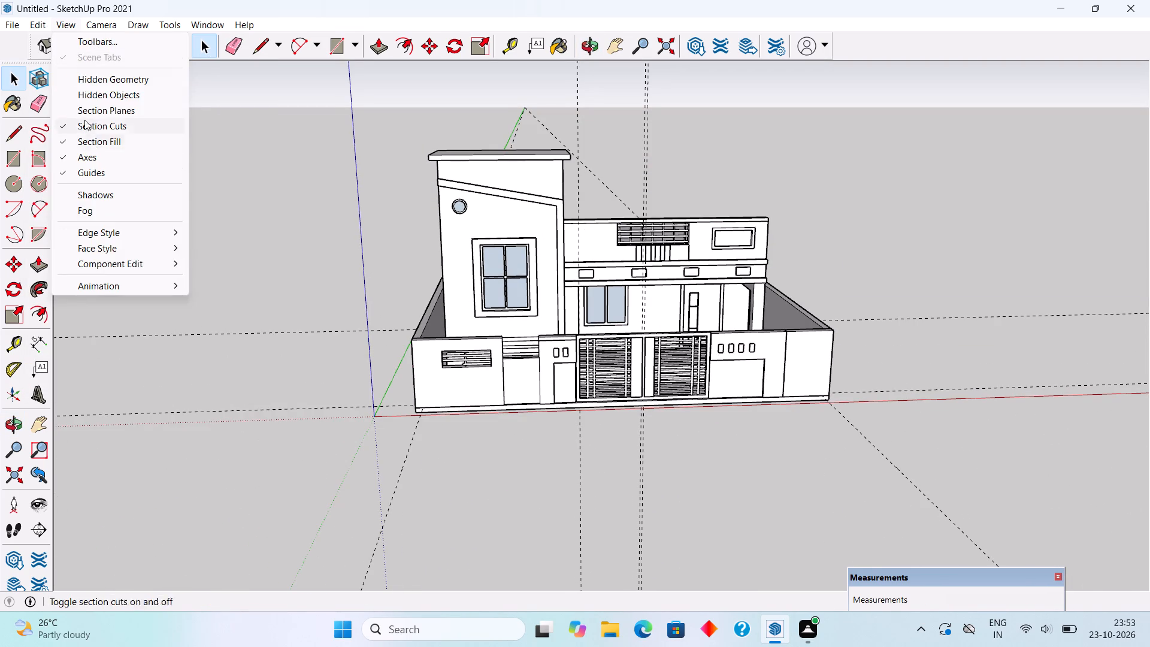
pyautogui.click(34, 20)
pyautogui.click(41, 21)
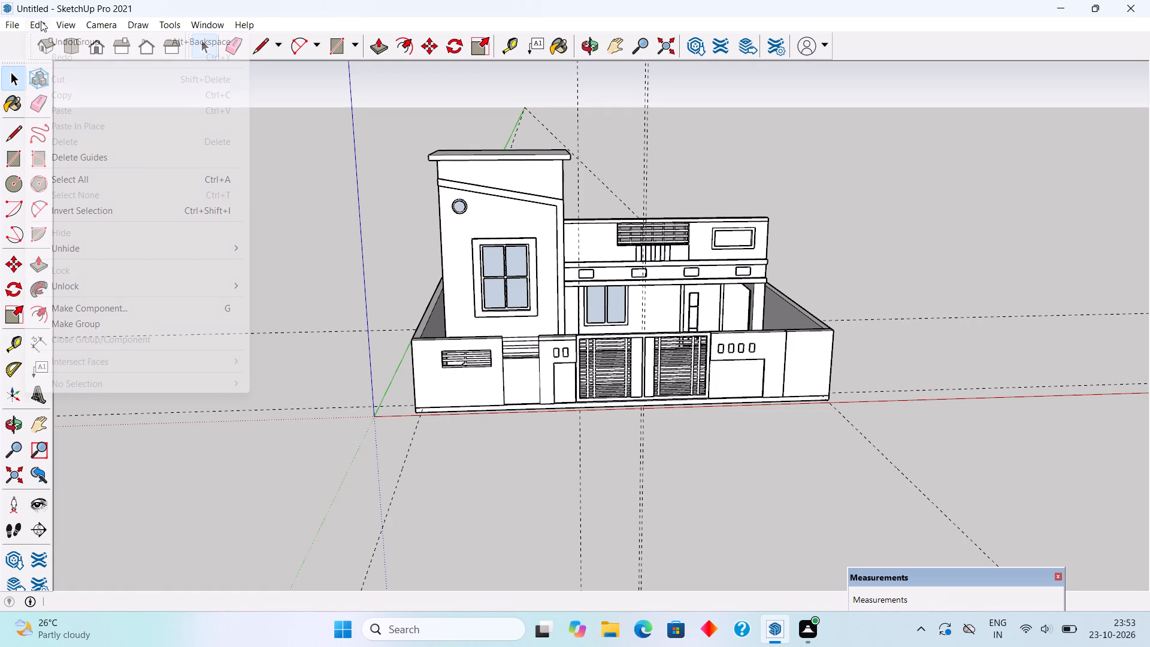
pyautogui.click(113, 154)
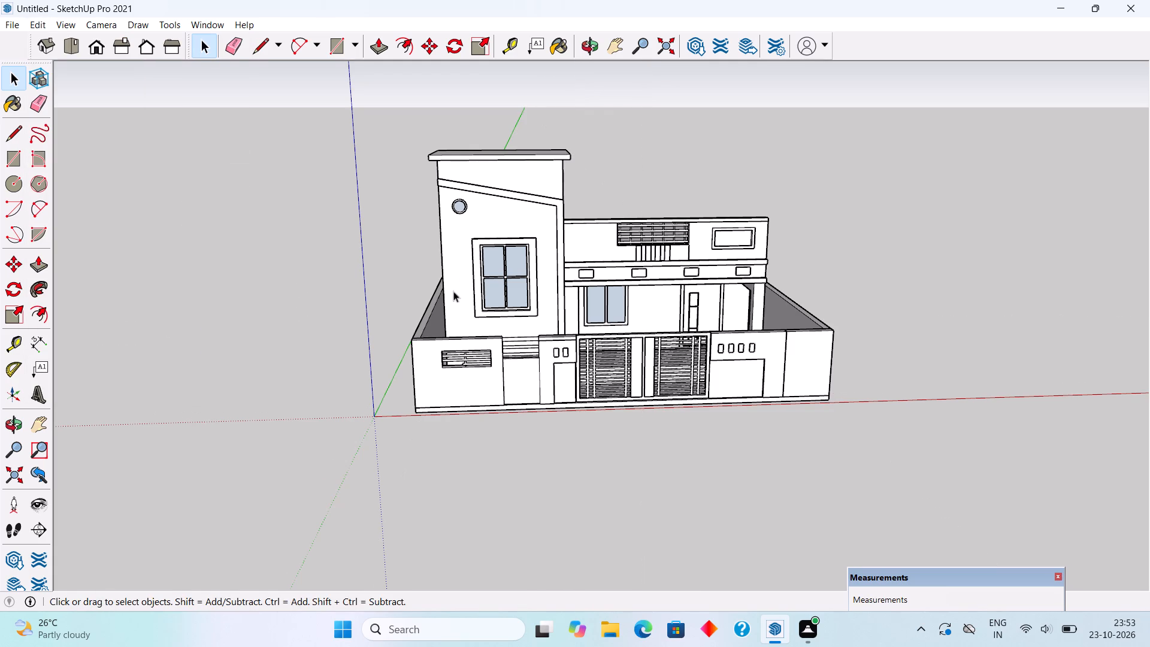
# Inspect the front elevation and gate wall at eye level and from above.
pyautogui.moveTo(453, 290); pyautogui.dragTo(444, 247, button='middle')
pyautogui.scroll(2, 444, 247)
pyautogui.moveTo(534, 337); pyautogui.dragTo(568, 325, button='middle')
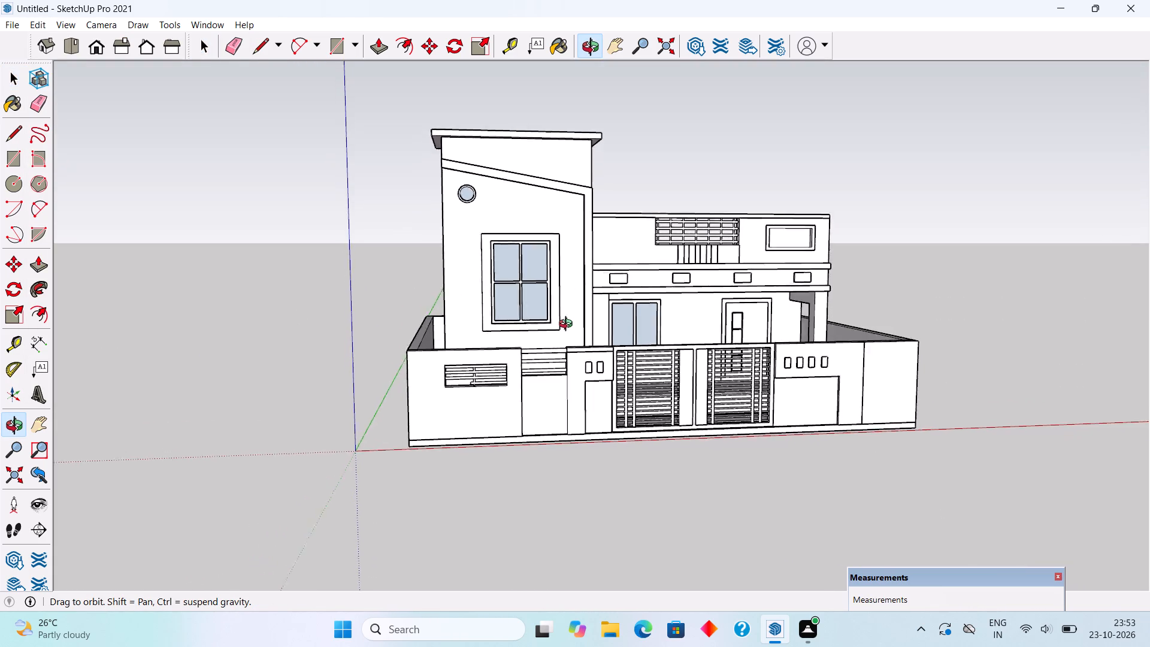
pyautogui.moveTo(568, 325); pyautogui.dragTo(564, 326, button='middle')
pyautogui.scroll(1, 564, 326)
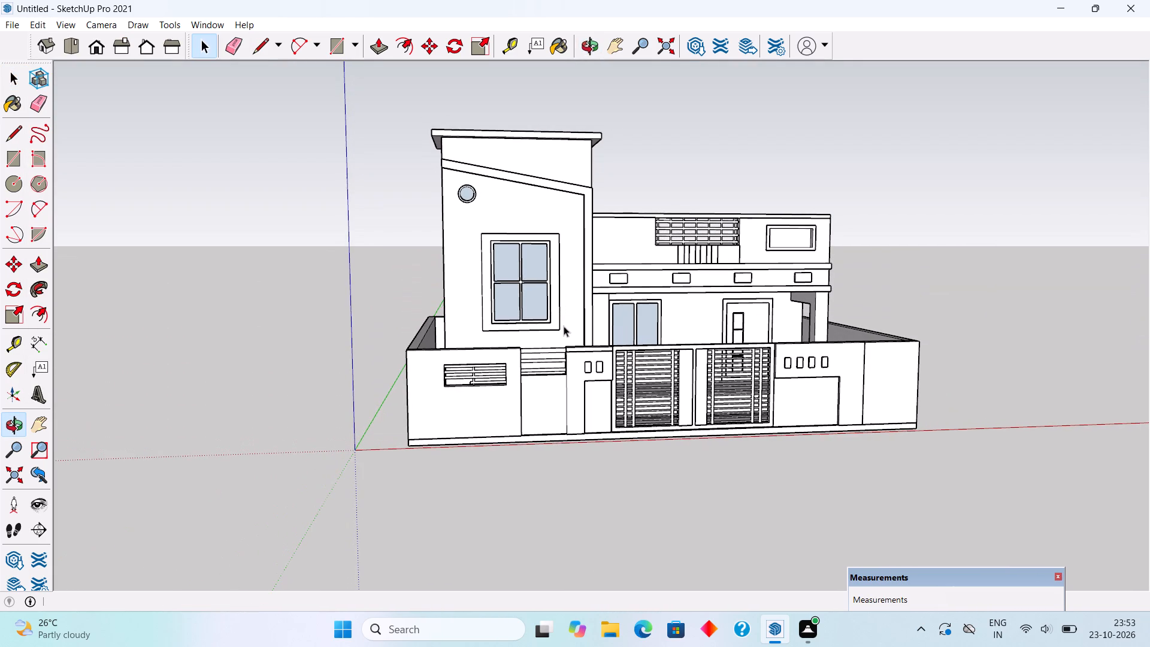
pyautogui.moveTo(557, 332); pyautogui.dragTo(523, 329, button='middle')
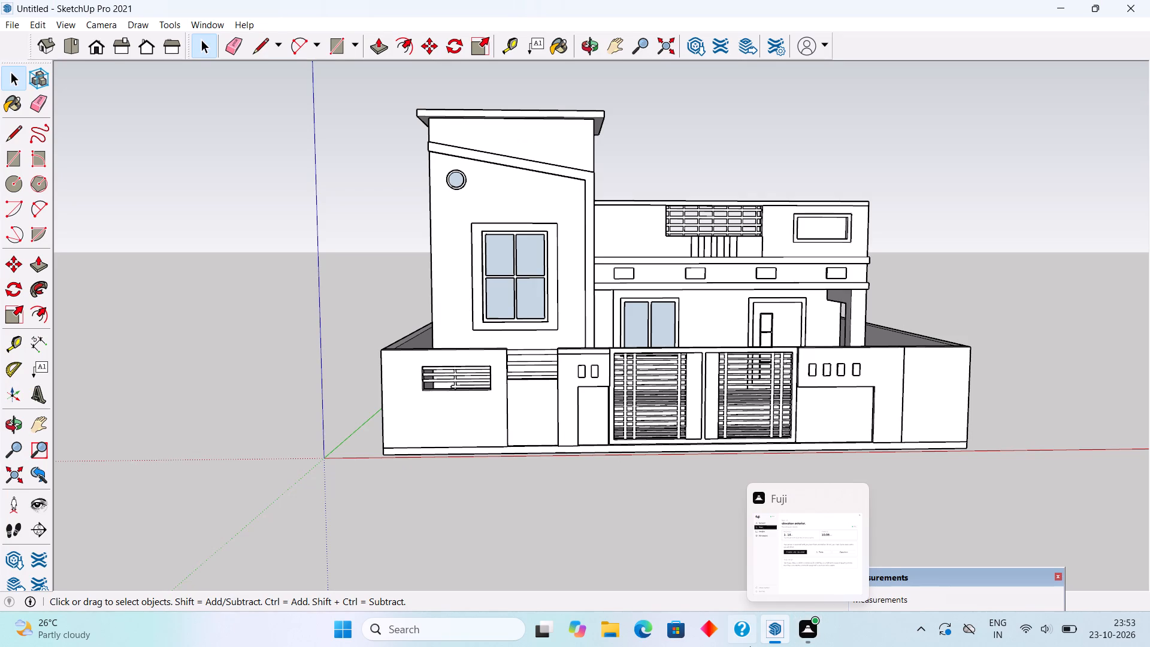
pyautogui.scroll(-4, 662, 422)
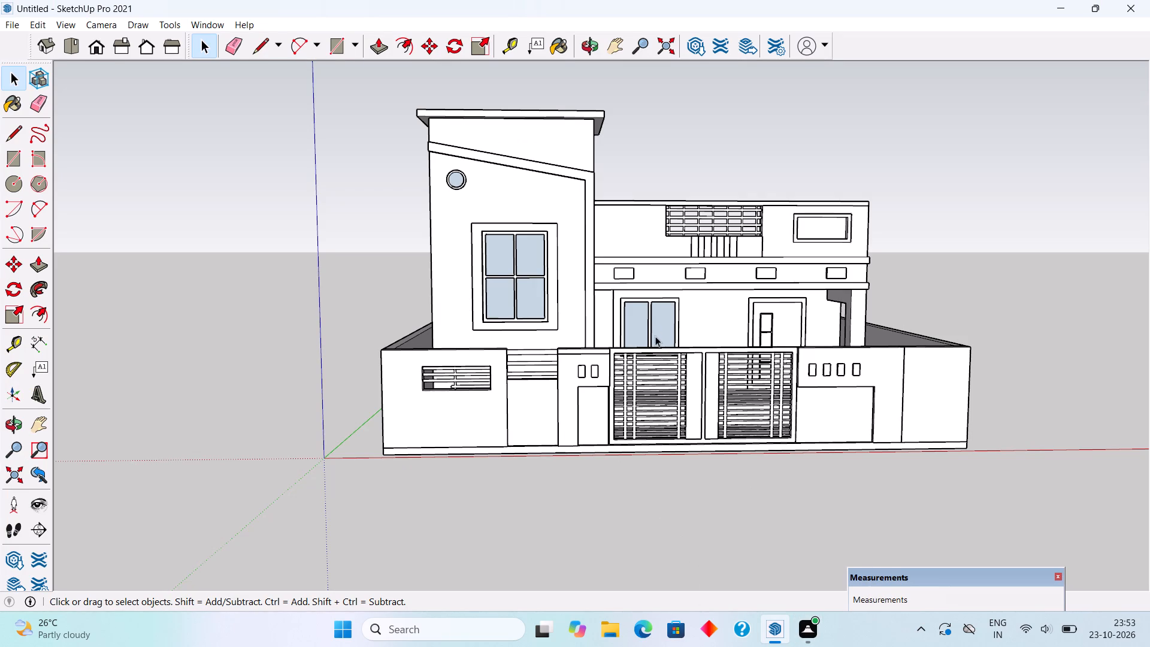
pyautogui.scroll(7, 650, 322)
pyautogui.moveTo(650, 321); pyautogui.dragTo(705, 394, button='middle')
pyautogui.scroll(-2, 705, 394)
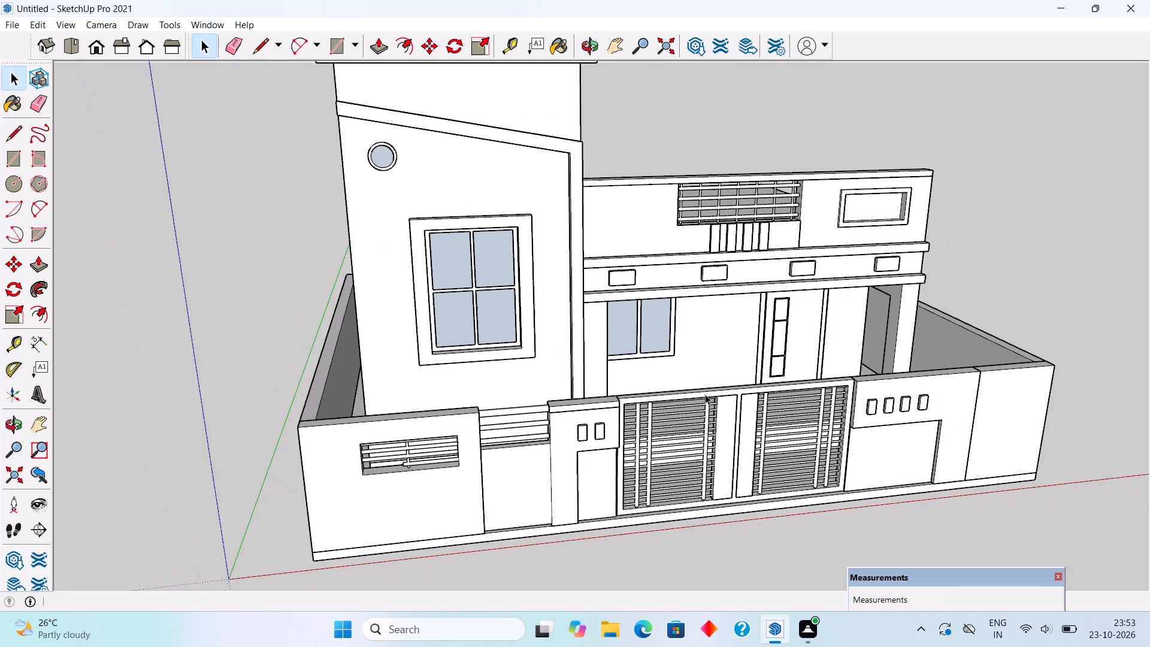
pyautogui.scroll(-1, 705, 394)
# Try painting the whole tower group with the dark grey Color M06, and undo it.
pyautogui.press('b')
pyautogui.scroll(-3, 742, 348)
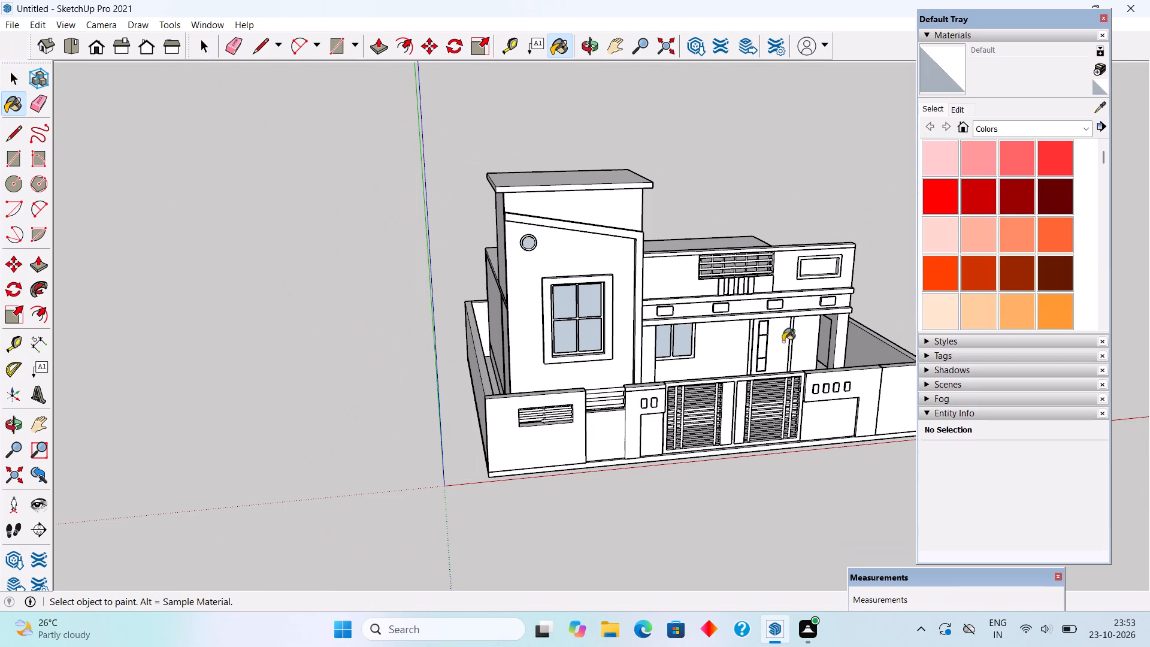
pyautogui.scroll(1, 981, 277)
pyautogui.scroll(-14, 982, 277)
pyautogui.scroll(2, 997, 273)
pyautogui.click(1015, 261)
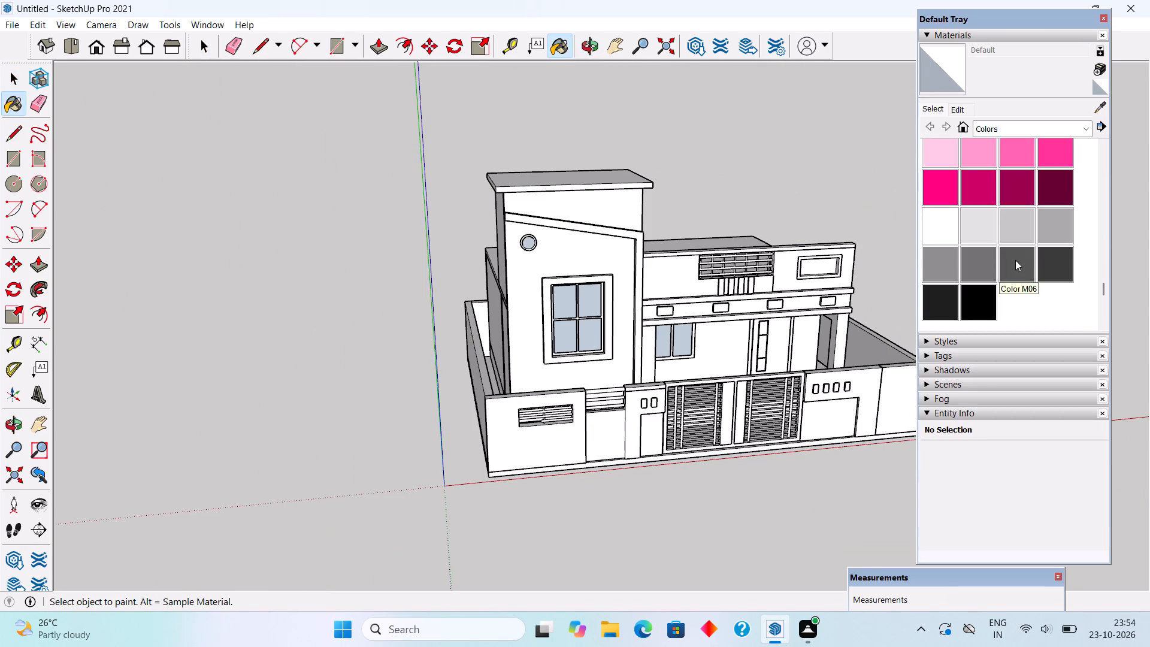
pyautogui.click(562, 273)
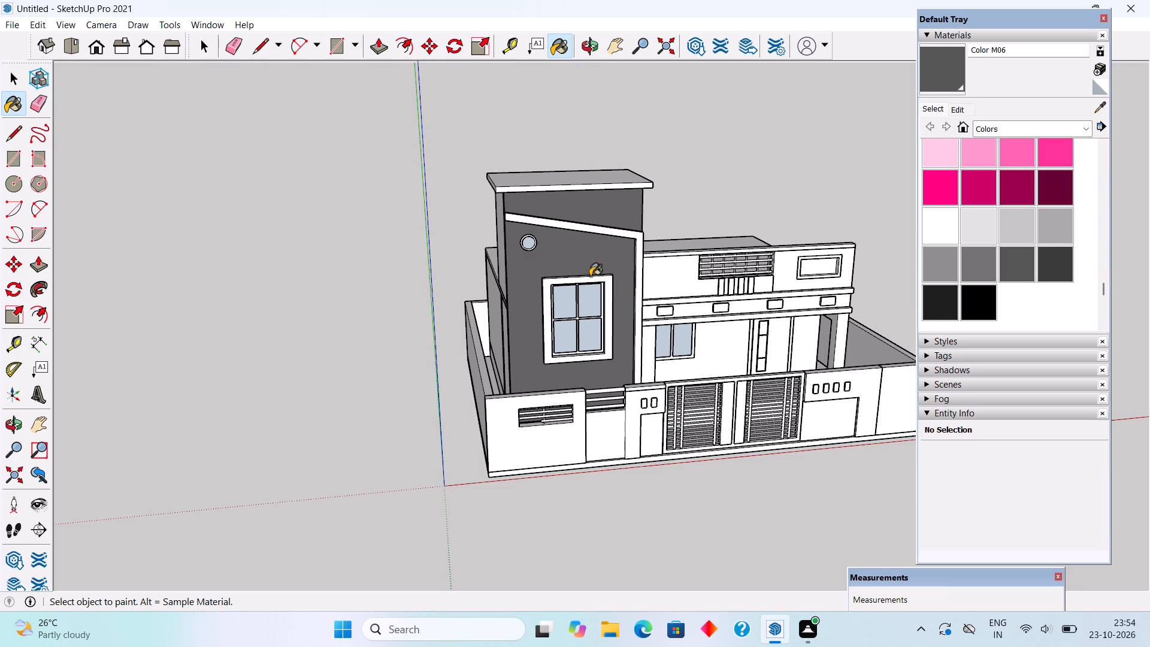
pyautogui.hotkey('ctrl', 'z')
# Paint only the tower's front face around the large window with the grey Color M05, and leave the group.
pyautogui.press('space')
pyautogui.tripleClick(588, 264)
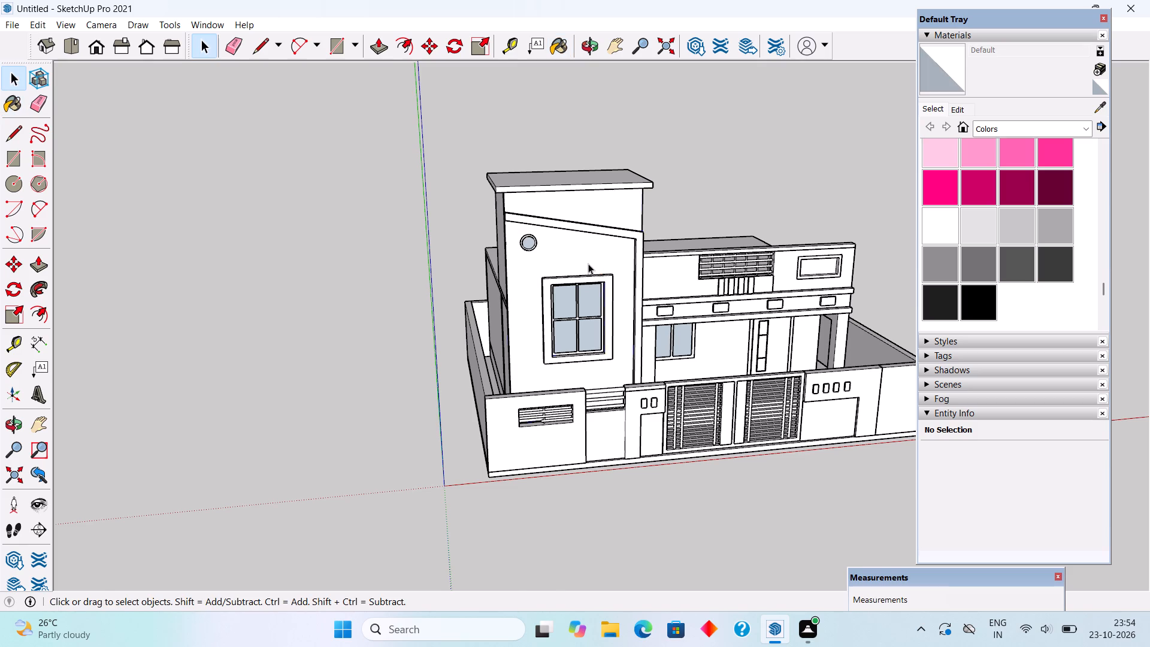
pyautogui.scroll(4, 588, 264)
pyautogui.click(588, 264)
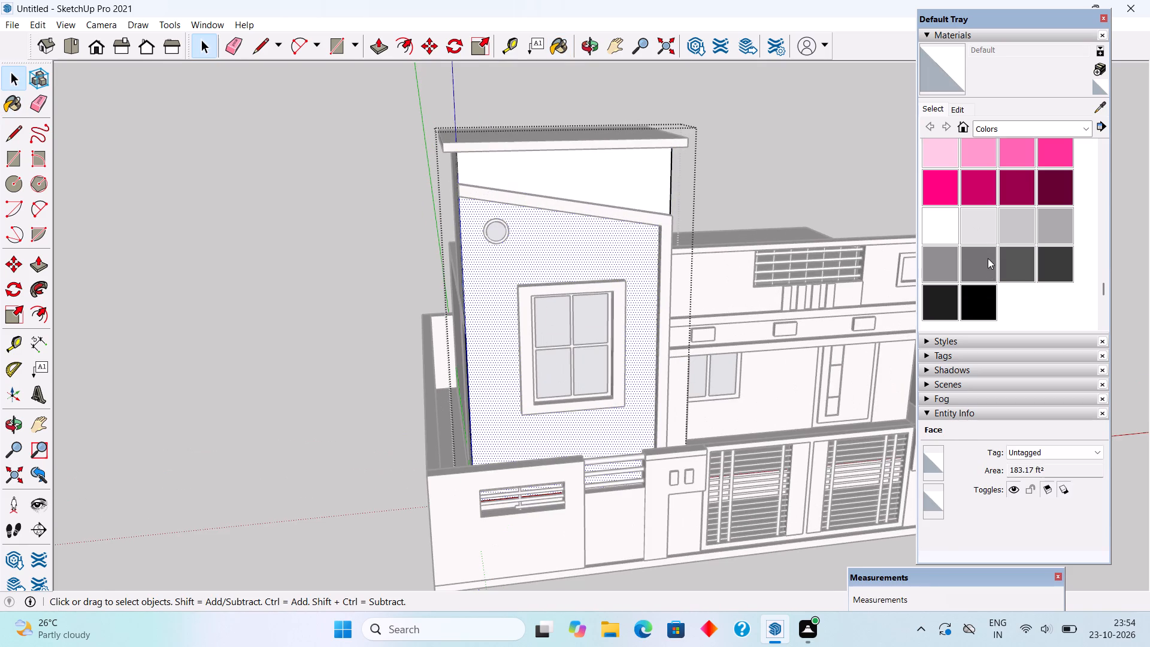
pyautogui.click(984, 261)
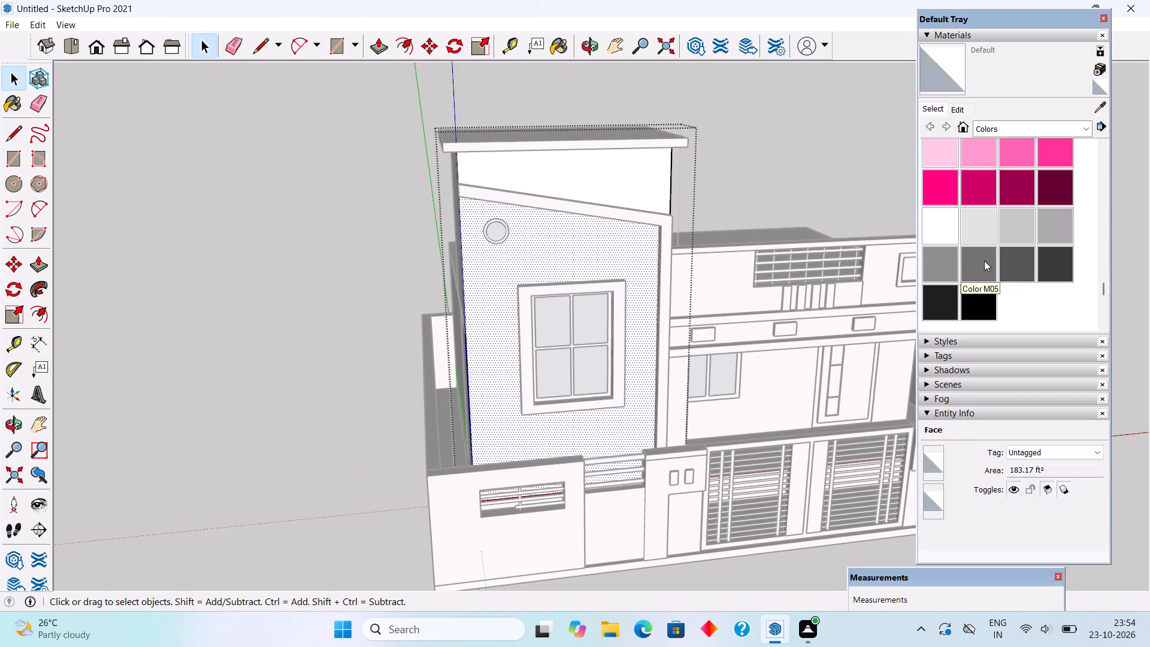
pyautogui.click(488, 328)
pyautogui.press('space')
pyautogui.click(245, 330)
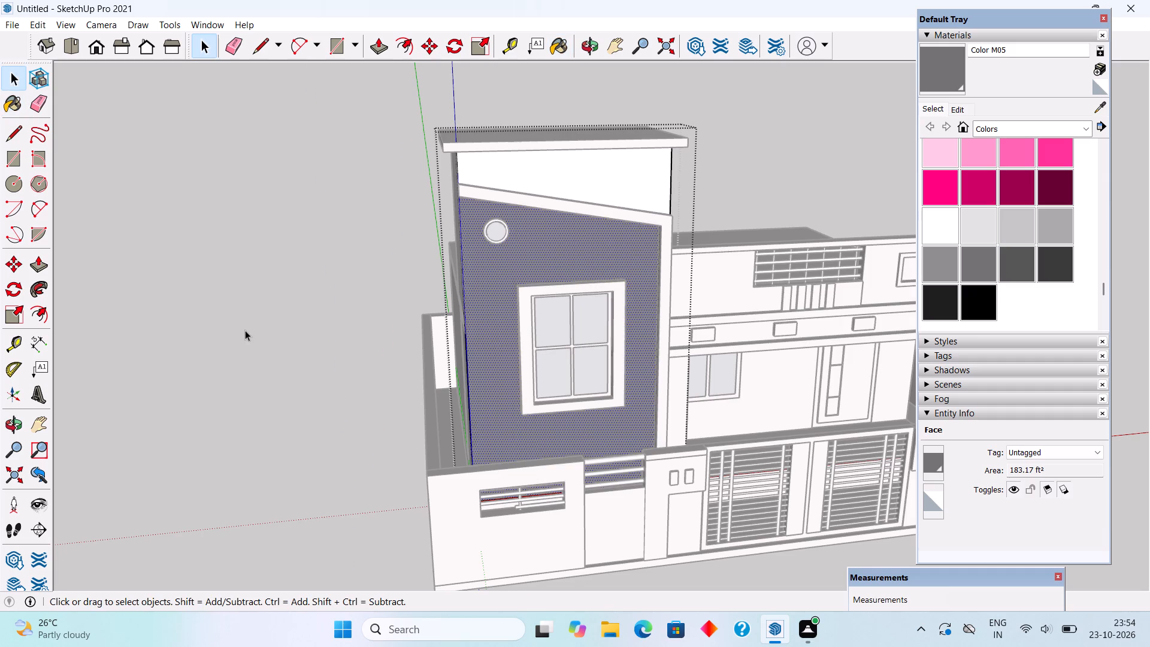
pyautogui.moveTo(492, 352); pyautogui.dragTo(444, 282, button='middle')
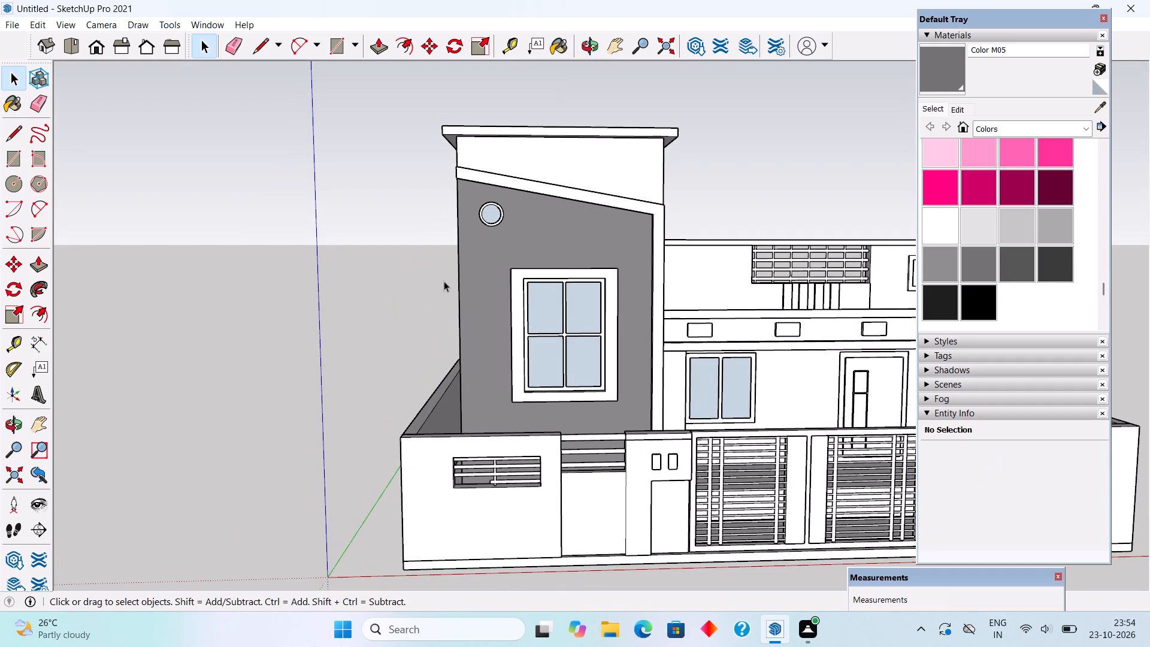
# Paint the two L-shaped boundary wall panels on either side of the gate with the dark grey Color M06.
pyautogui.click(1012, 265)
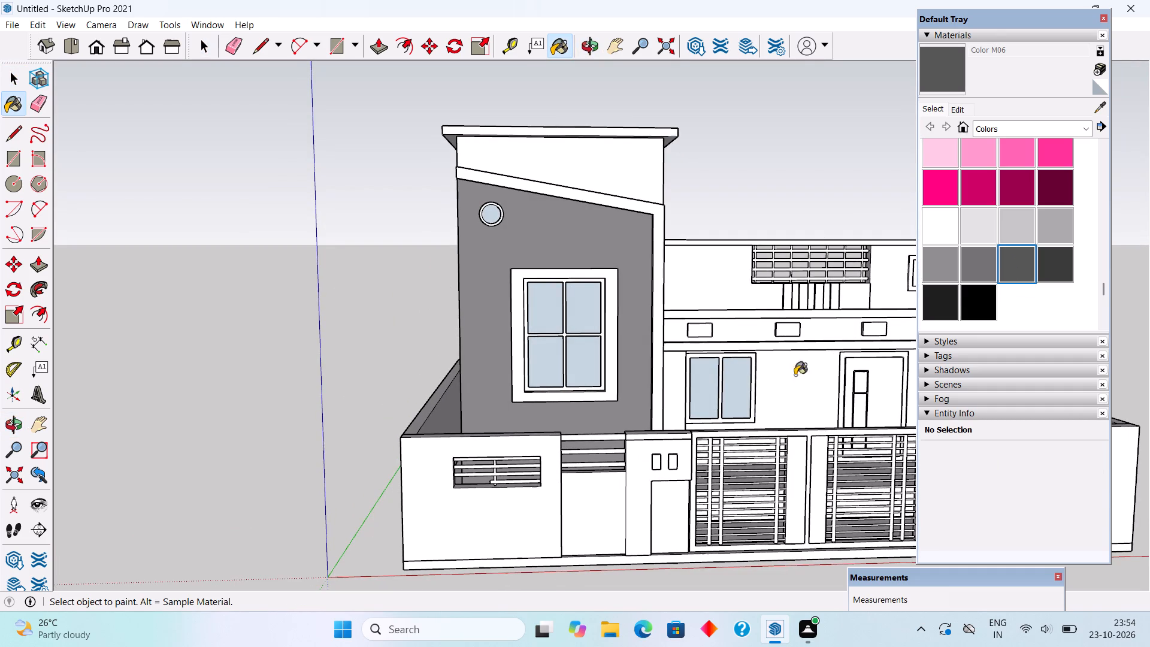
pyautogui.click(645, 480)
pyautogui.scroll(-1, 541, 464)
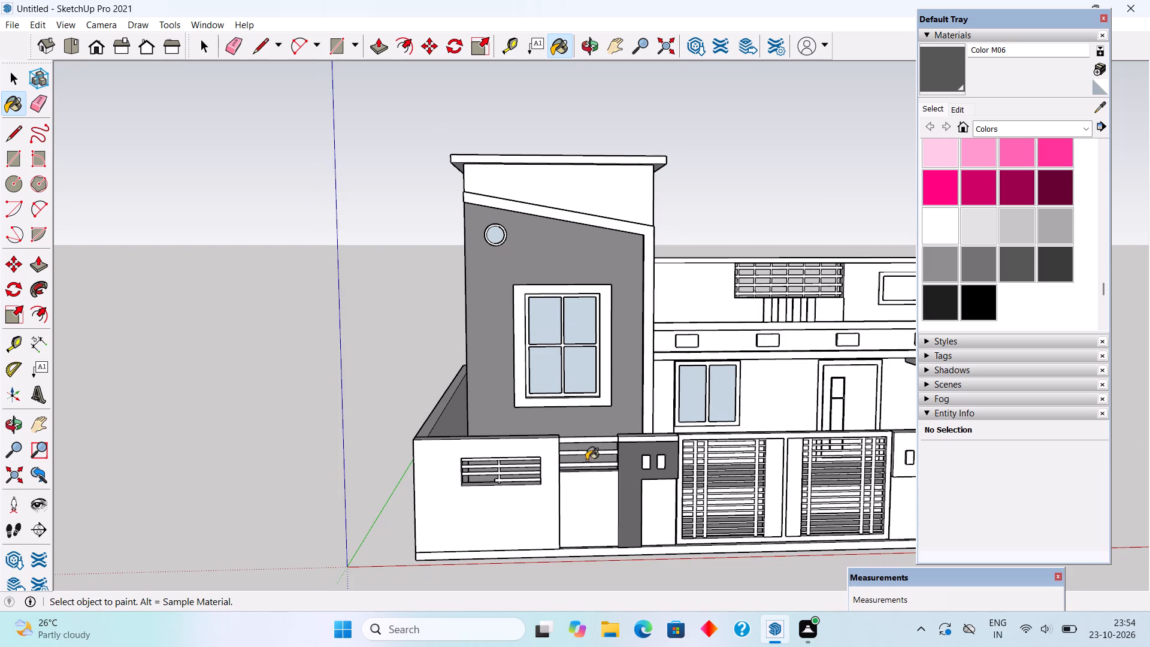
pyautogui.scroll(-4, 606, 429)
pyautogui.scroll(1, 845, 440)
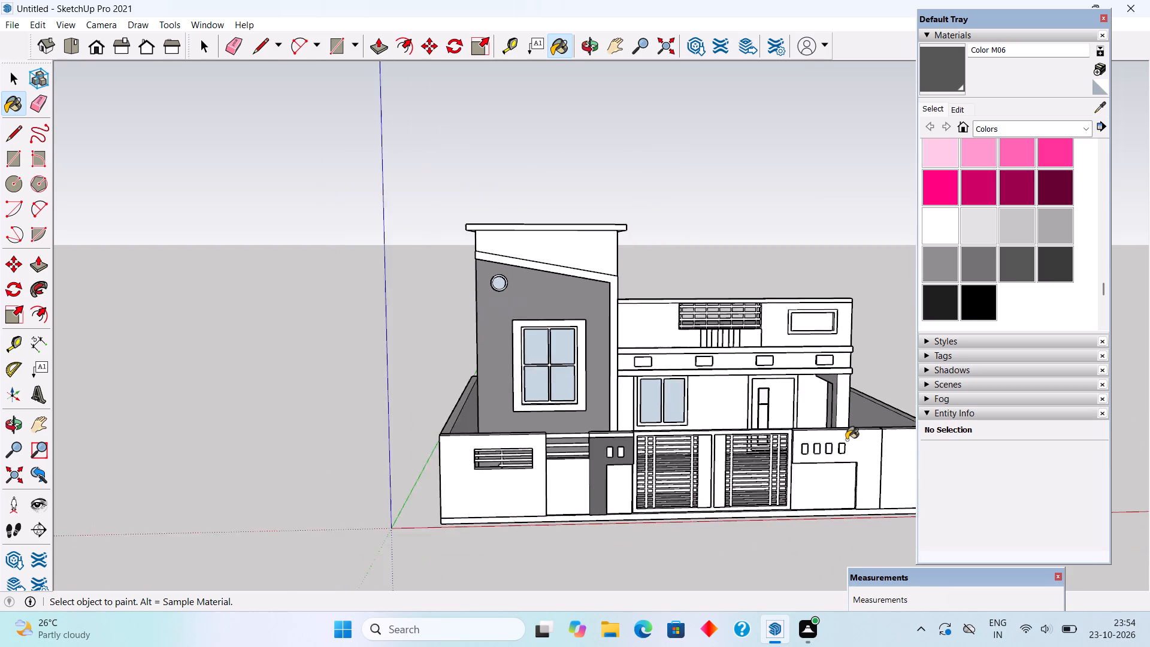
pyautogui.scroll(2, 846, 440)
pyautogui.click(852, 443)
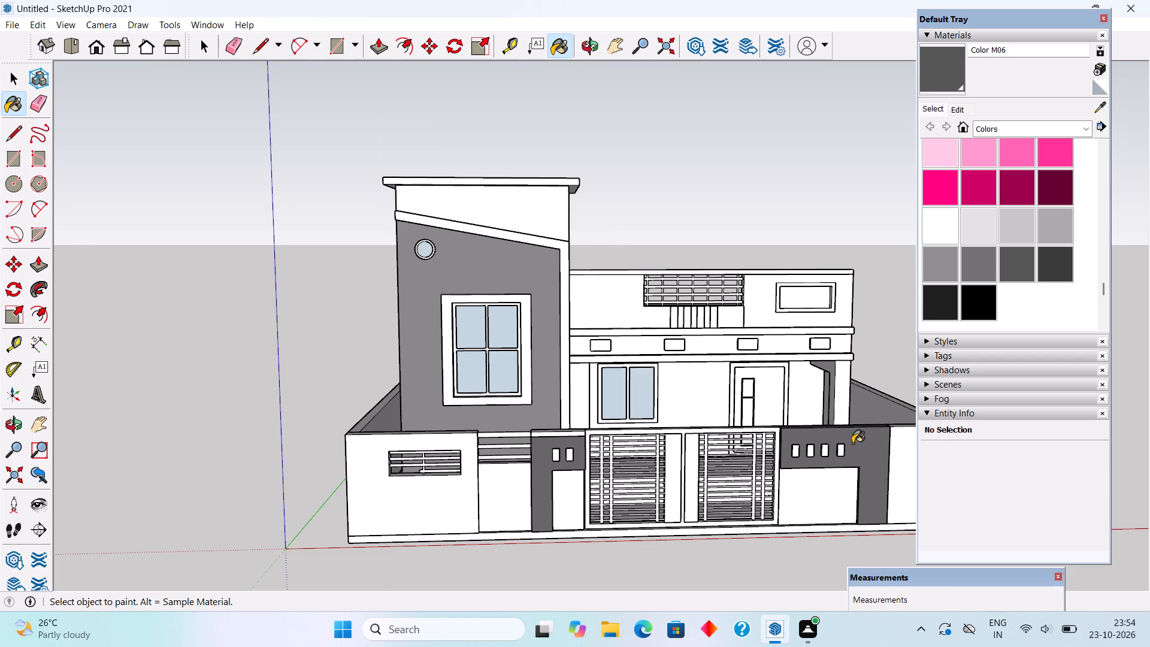
# Sample the tower front's grey Color M05 and paint both L-shaped wall panels beside the gate with it.
pyautogui.click(1104, 102)
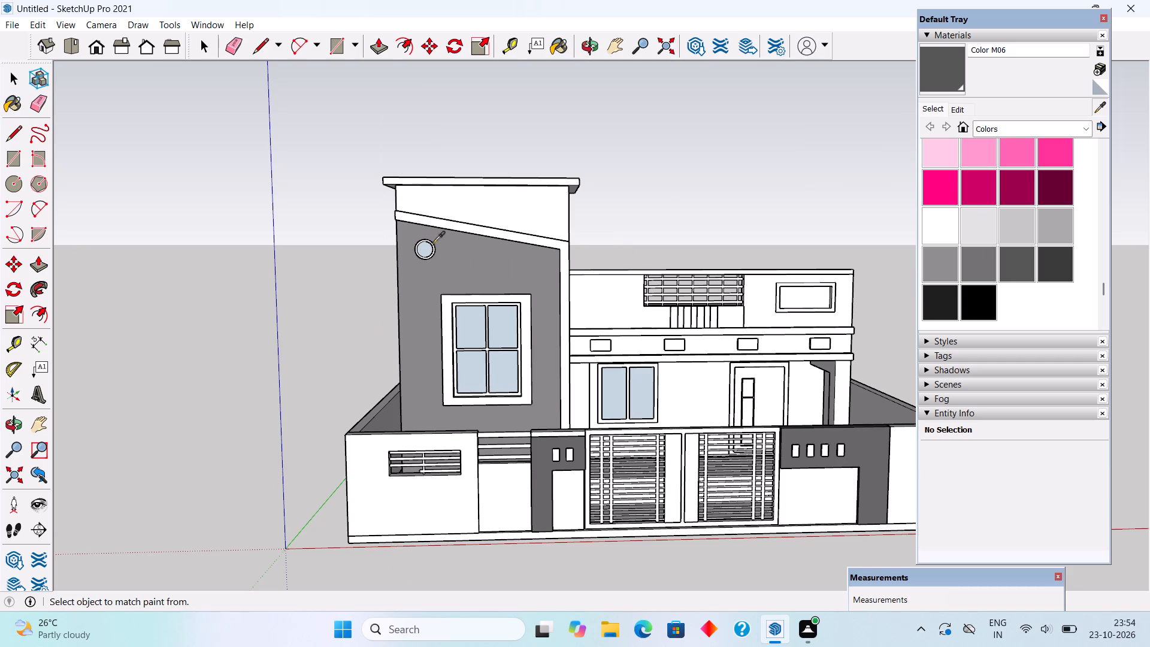
pyautogui.click(450, 267)
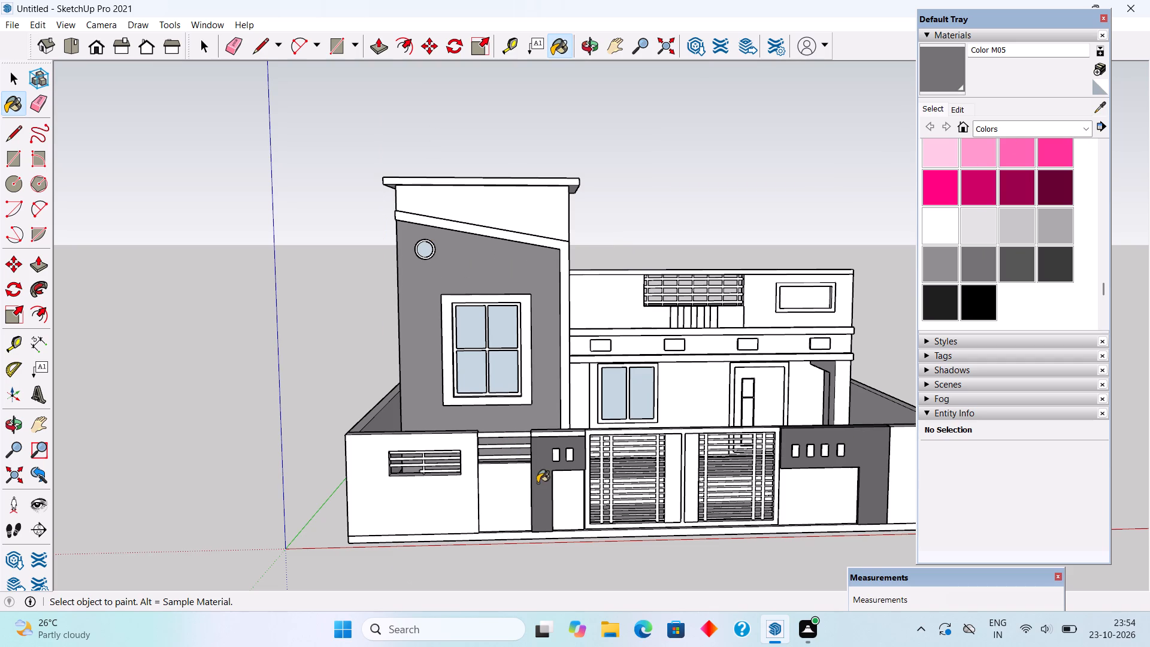
pyautogui.click(537, 483)
pyautogui.click(861, 451)
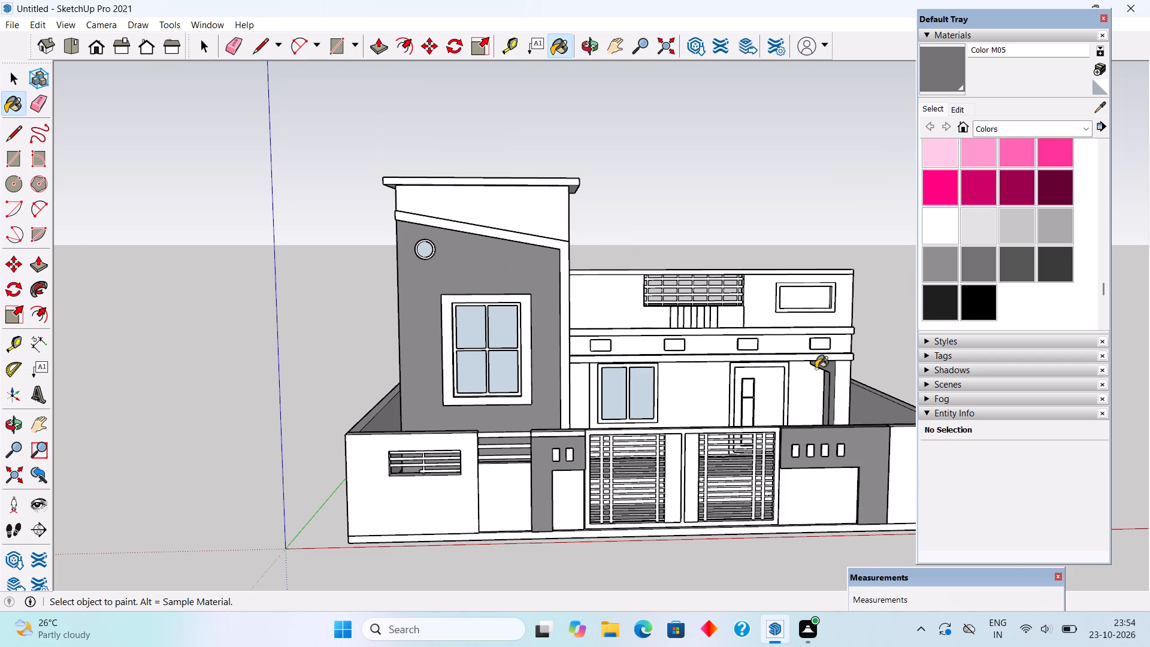
# Paint the four small blocks on the porch beam and the parapet's framed end panel with grey Color M05.
pyautogui.scroll(4, 799, 343)
pyautogui.click(823, 346)
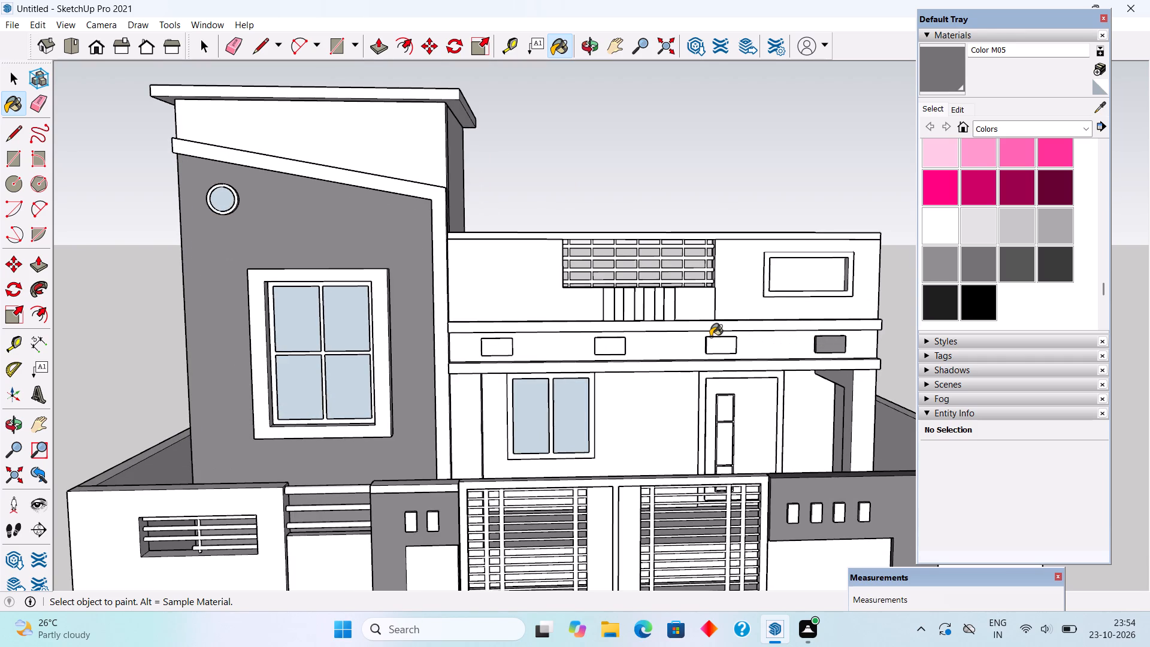
pyautogui.click(711, 343)
pyautogui.click(606, 343)
pyautogui.click(494, 348)
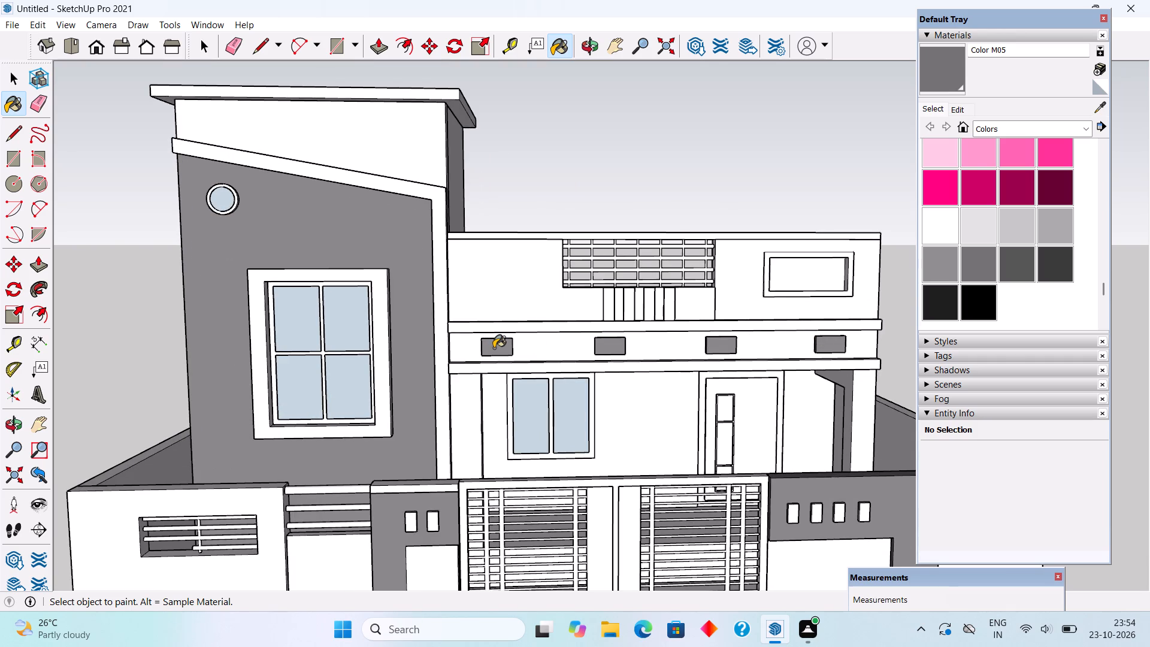
pyautogui.click(728, 253)
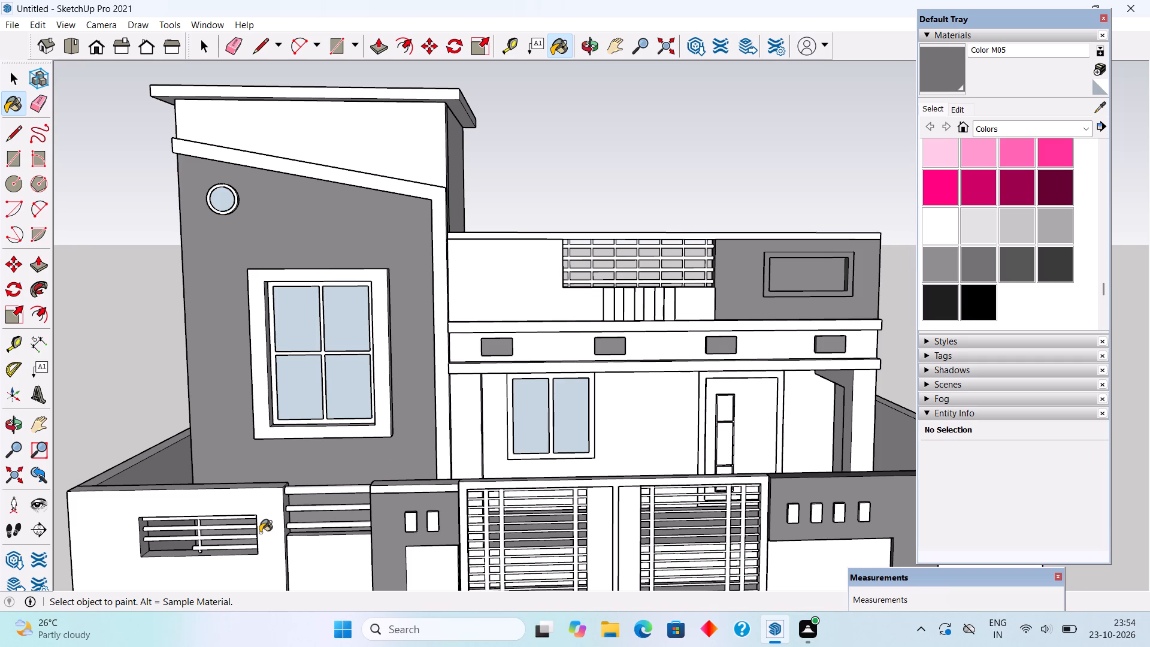
pyautogui.press('space')
# Push/pull the end of the short bottom bar in the boundary wall's grille to reach the opening's far side, and leave the group.
pyautogui.moveTo(199, 562); pyautogui.dragTo(412, 499, button='middle')
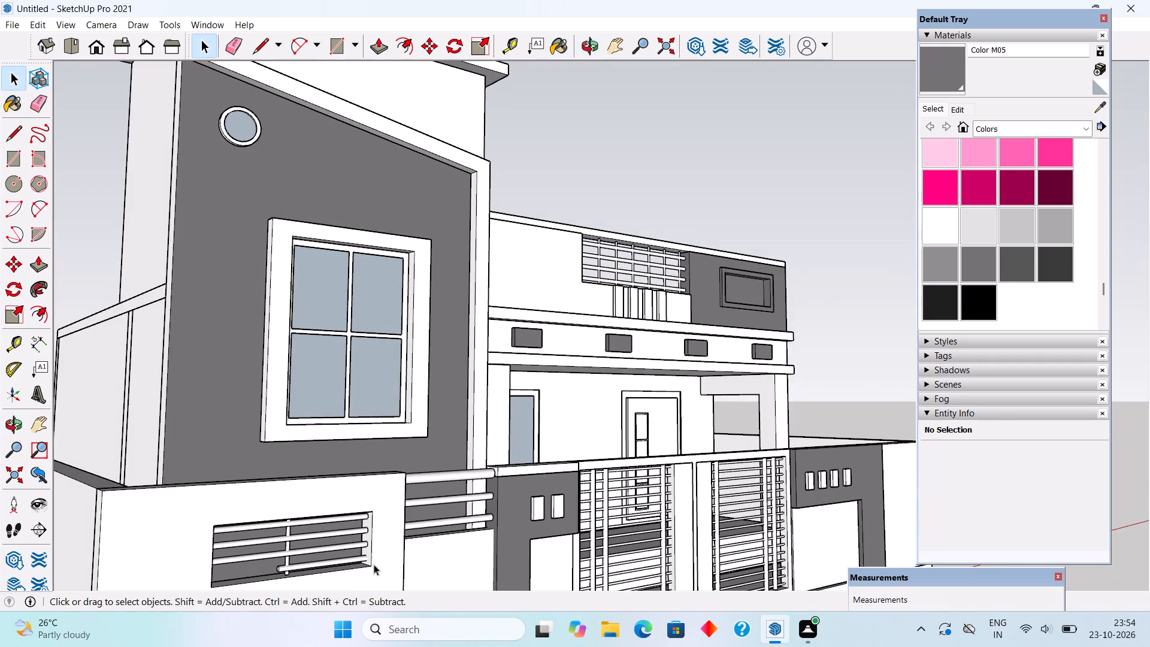
pyautogui.scroll(-3, 278, 396)
pyautogui.scroll(13, 249, 534)
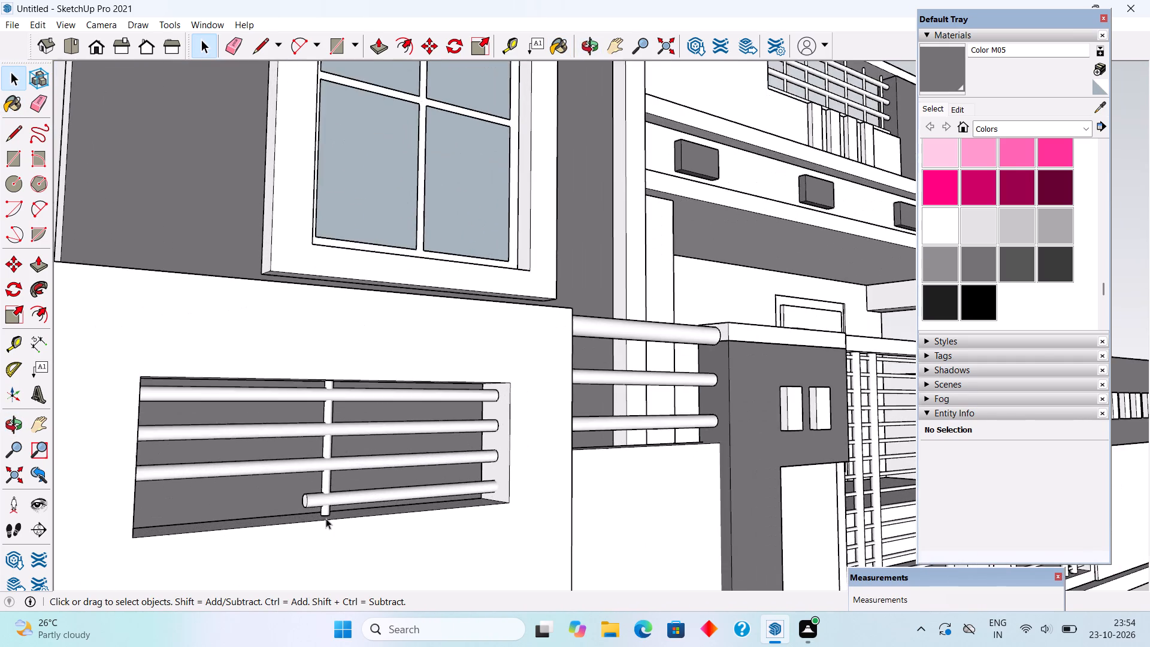
pyautogui.scroll(4, 326, 512)
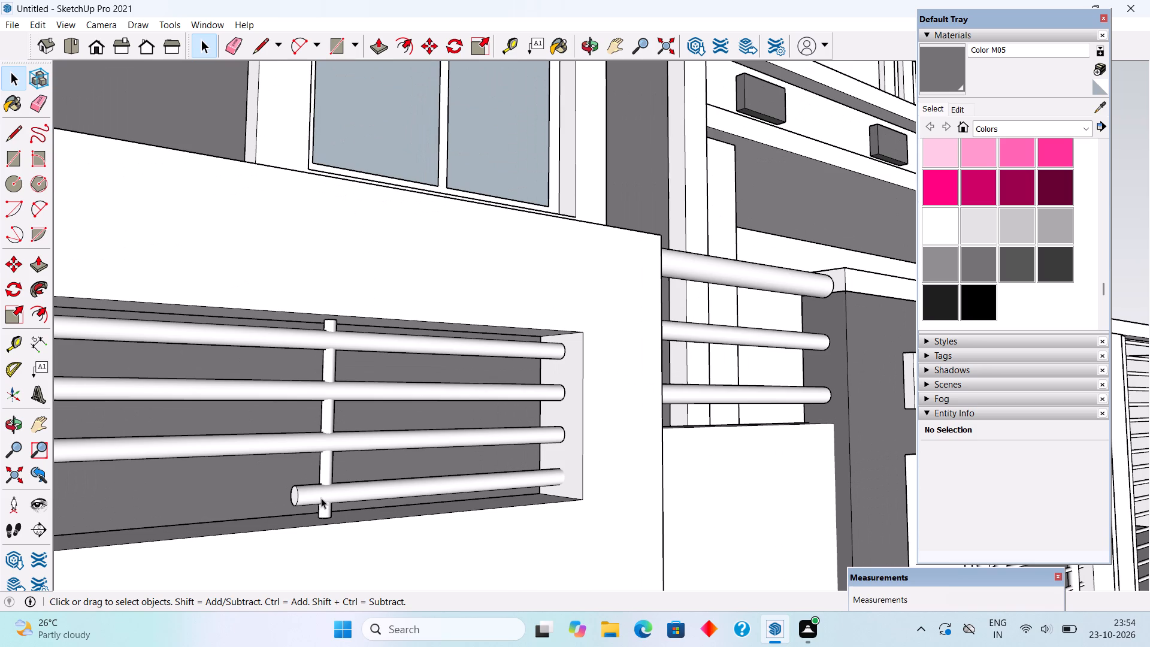
pyautogui.tripleClick(321, 498)
pyautogui.press('p')
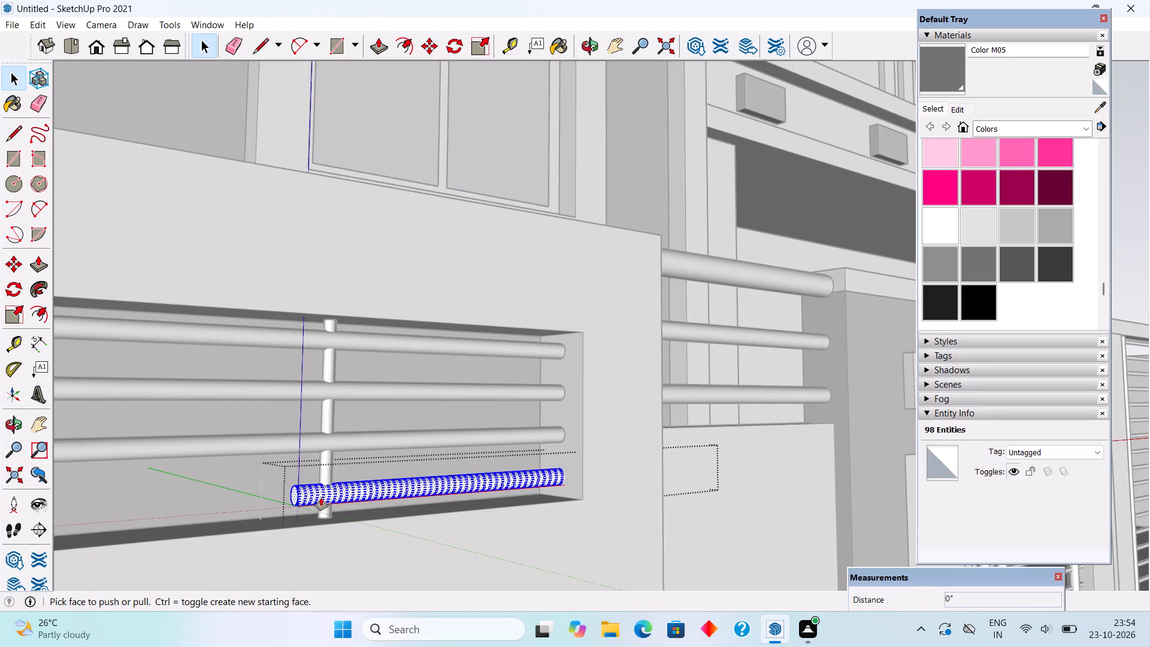
pyautogui.click(293, 492)
pyautogui.scroll(-9, 257, 492)
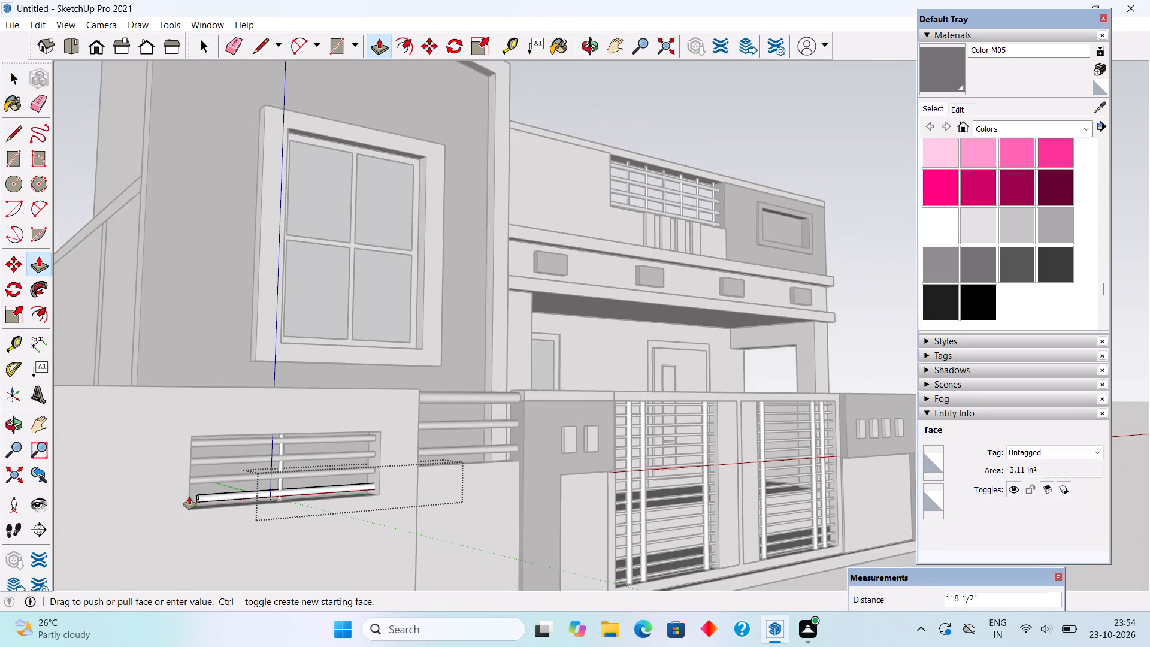
pyautogui.click(189, 480)
pyautogui.press('space')
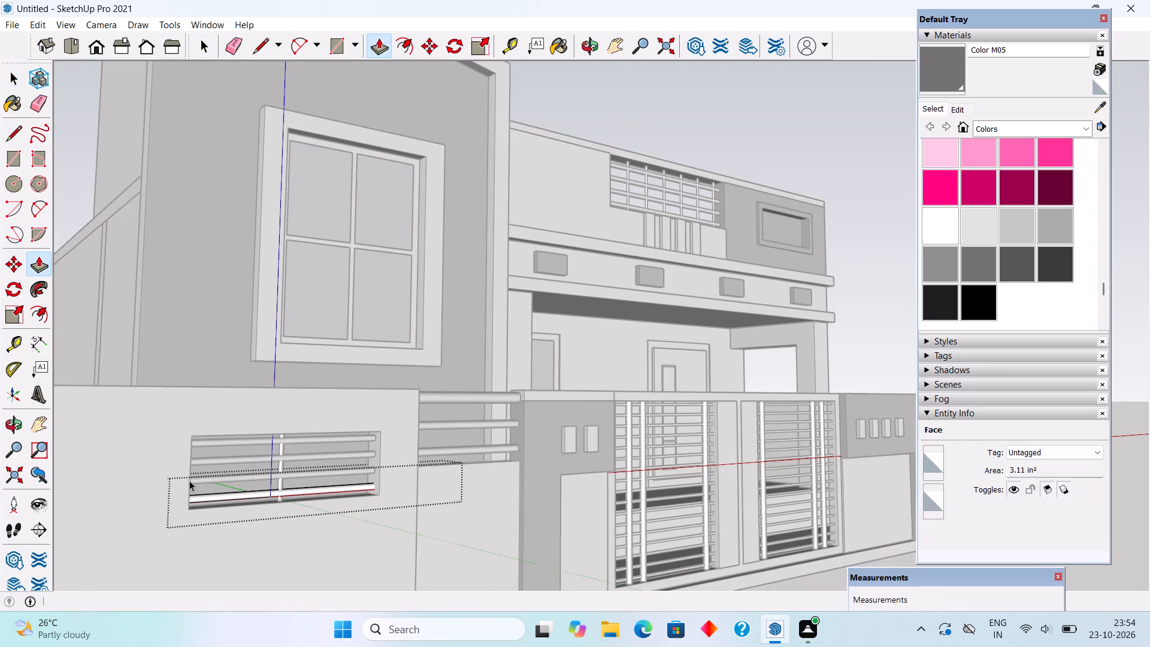
pyautogui.click(189, 410)
# Draw a rectangle over the boundary wall's grille opening, offset it outward 2", and delete the inner face to leave a frame.
pyautogui.press('r')
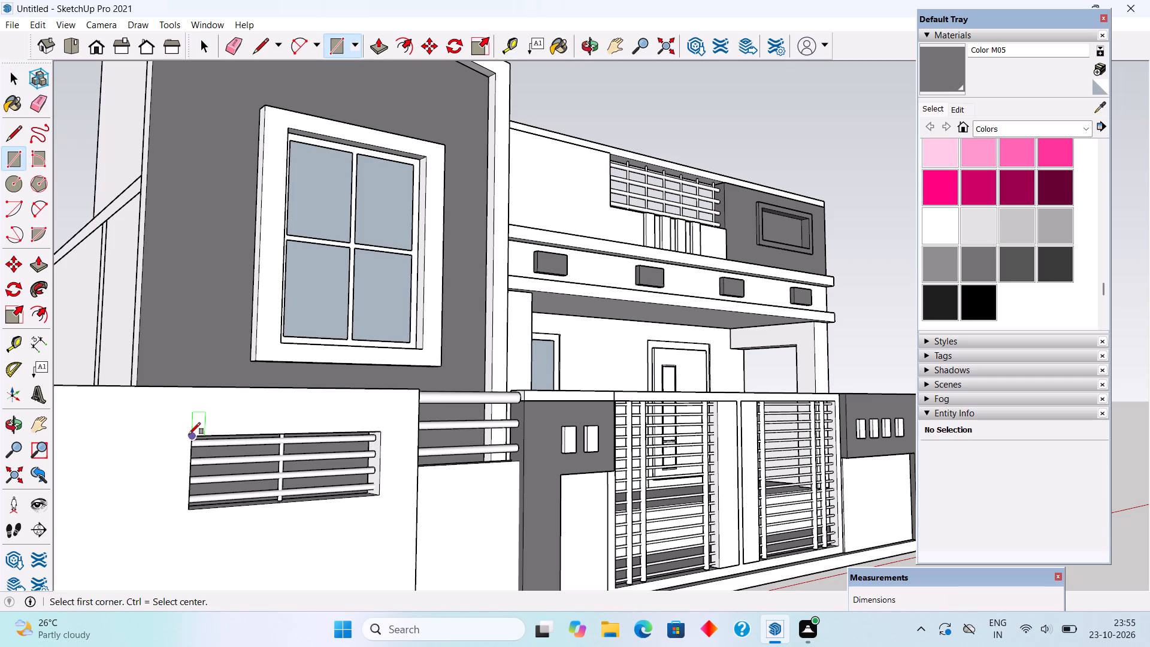
pyautogui.click(189, 434)
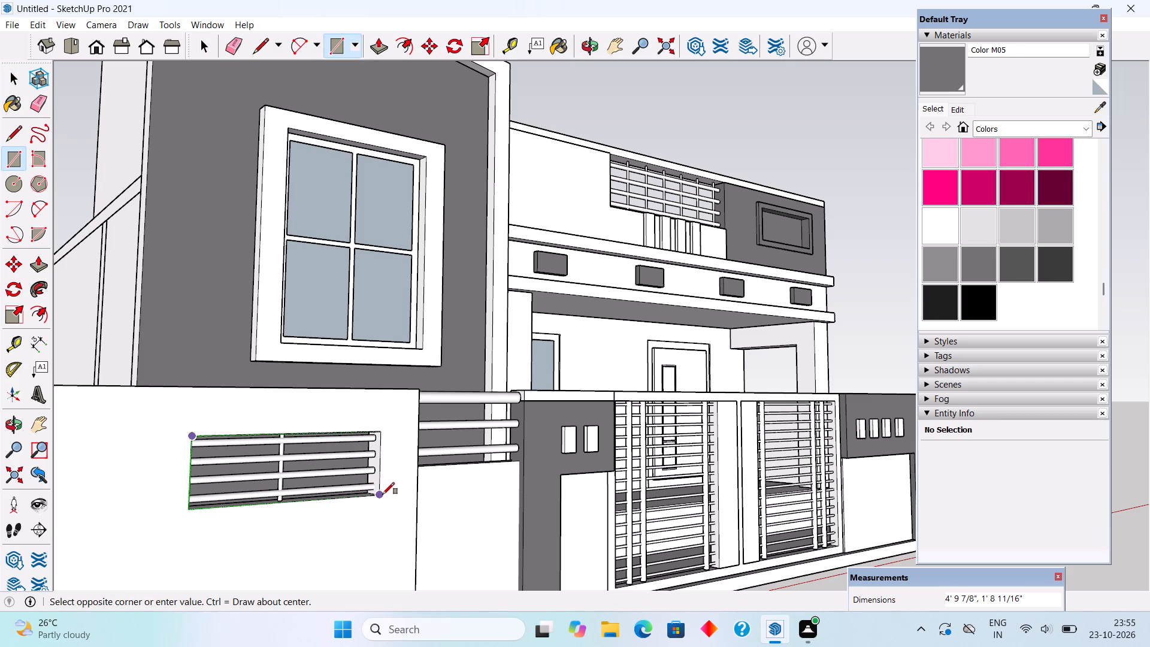
pyautogui.click(383, 494)
pyautogui.press('f')
pyautogui.click(360, 494)
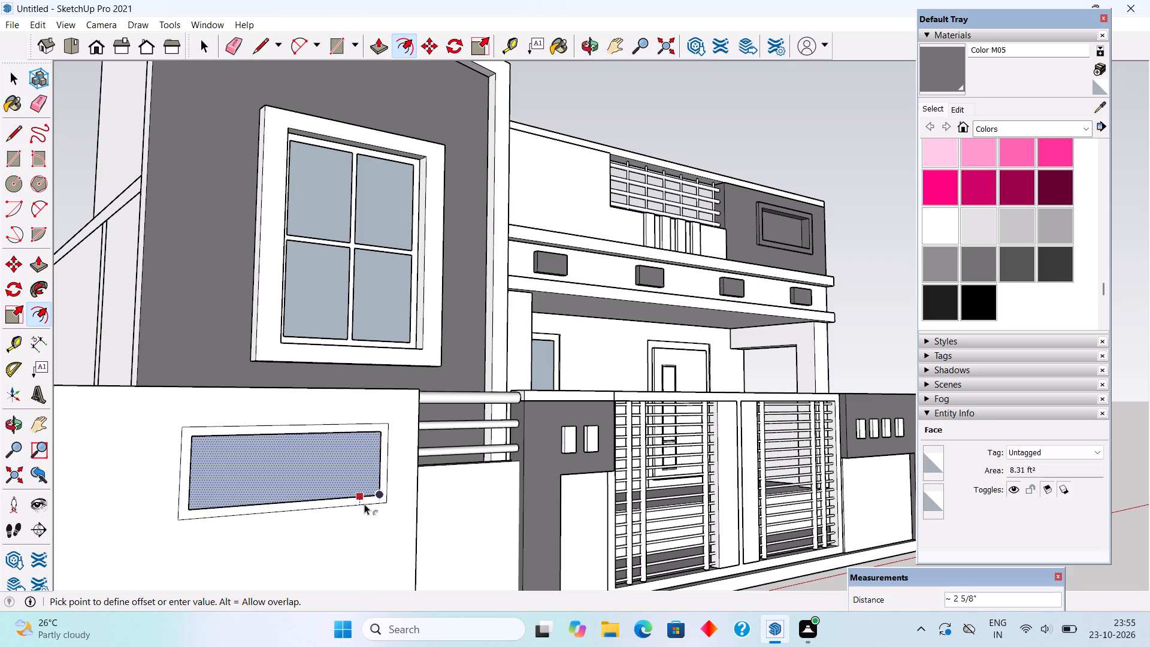
pyautogui.press('5')
pyautogui.press('BackSpace')
pyautogui.press('0')
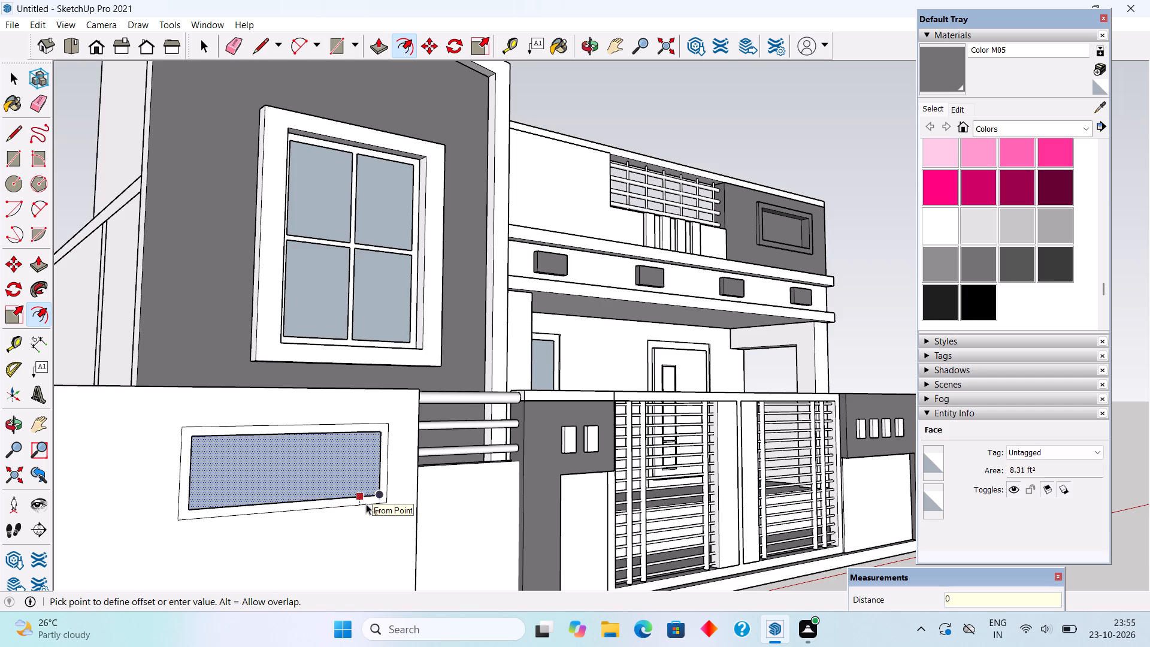
pyautogui.press('BackSpace')
pyautogui.write('2"')
pyautogui.press('Return')
pyautogui.press('space')
pyautogui.click(360, 480)
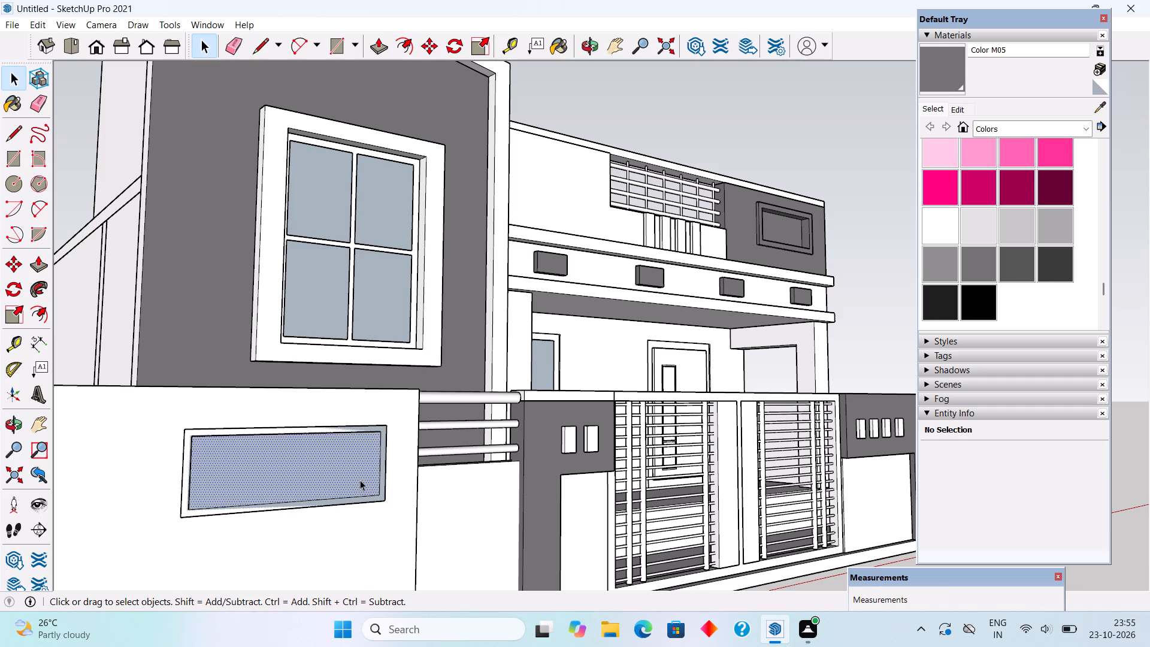
pyautogui.press('Delete')
# Extrude the frame face around the grille opening outward by 2".
pyautogui.press('p')
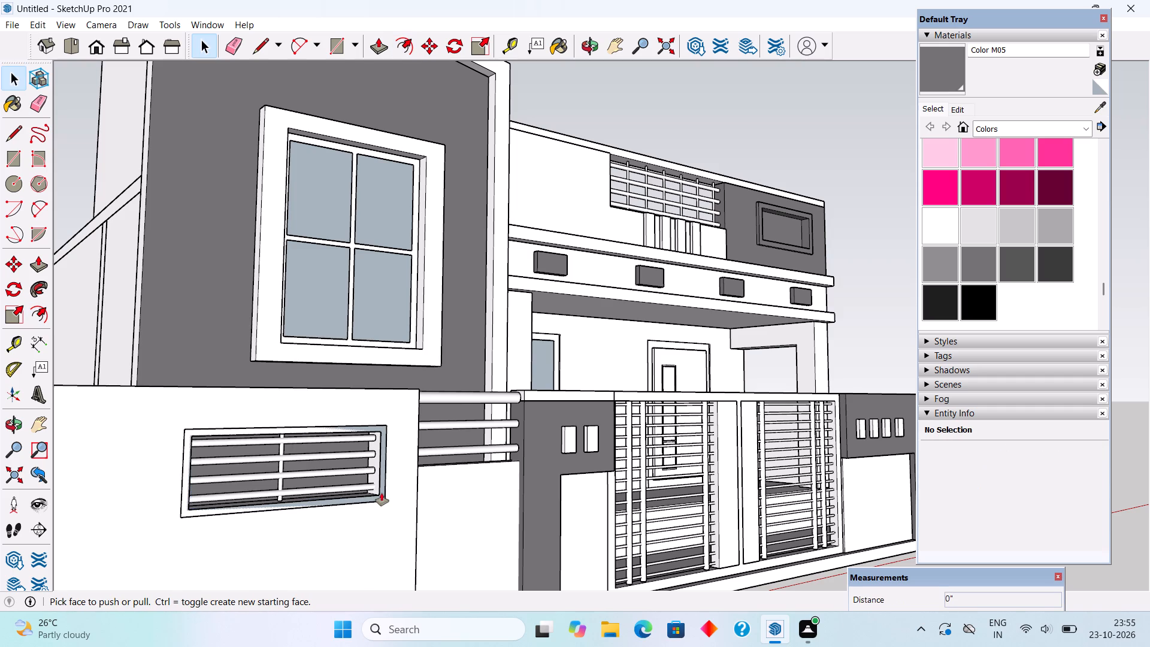
pyautogui.click(386, 492)
pyautogui.click(383, 486)
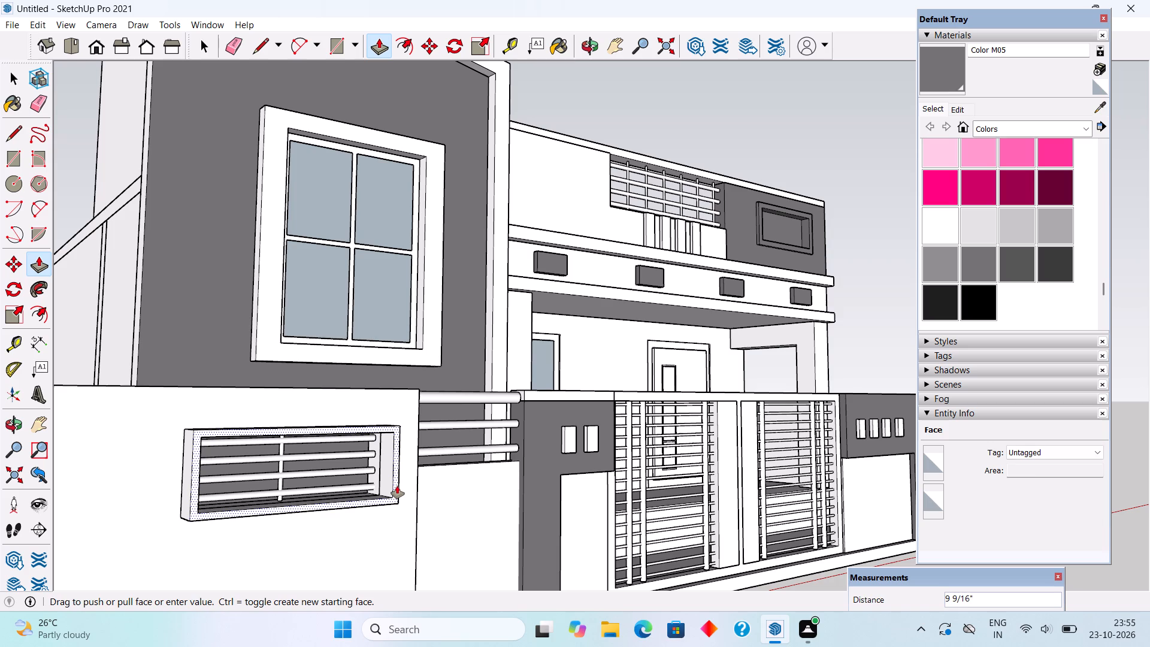
pyautogui.press('2')
pyautogui.hotkey('shift', '"')
pyautogui.press('Return')
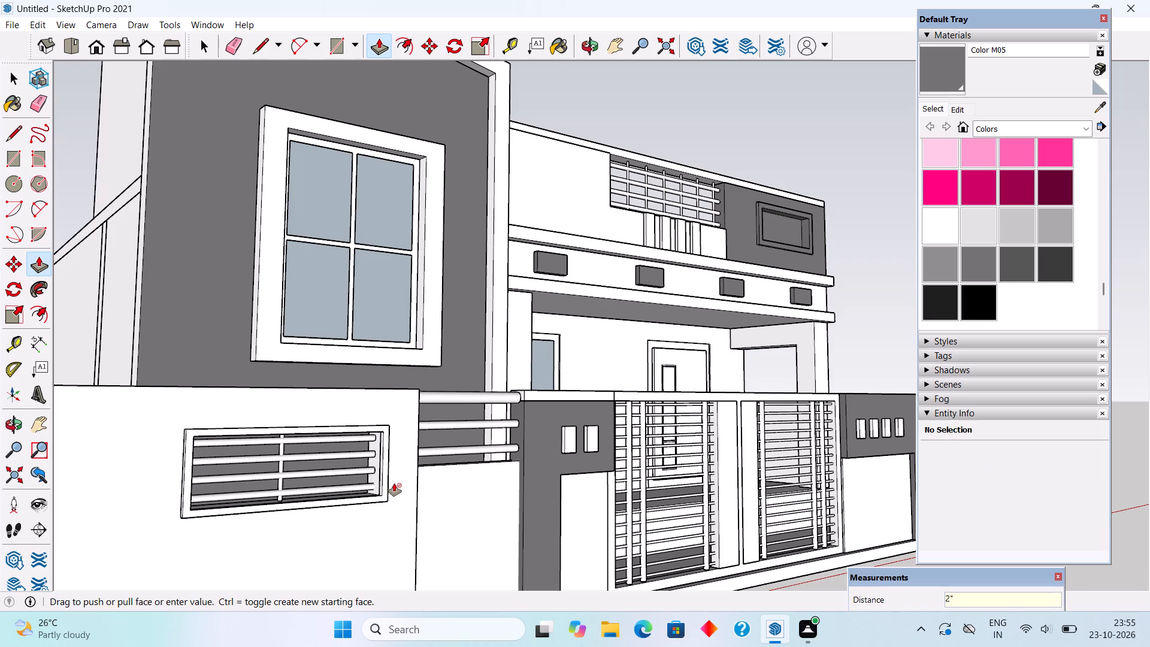
# Make the whole extruded grille frame a group and clear the selection.
pyautogui.press('space')
pyautogui.tripleClick(382, 491)
pyautogui.rightClick(382, 491)
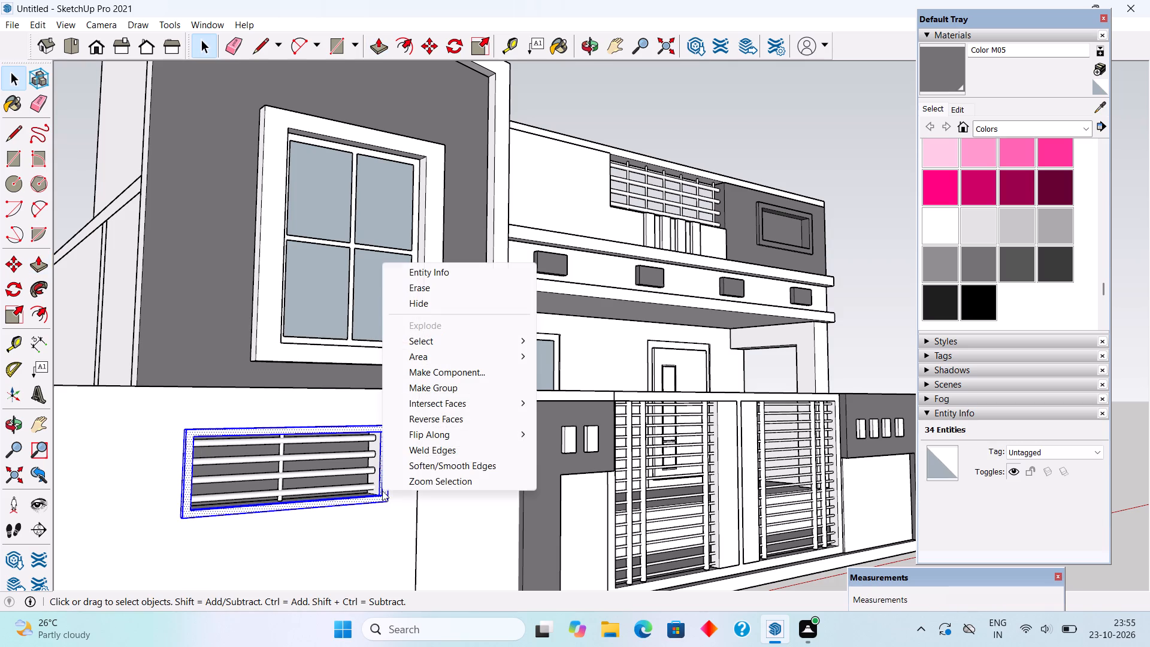
pyautogui.click(410, 392)
pyautogui.scroll(-6, 410, 392)
pyautogui.click(771, 140)
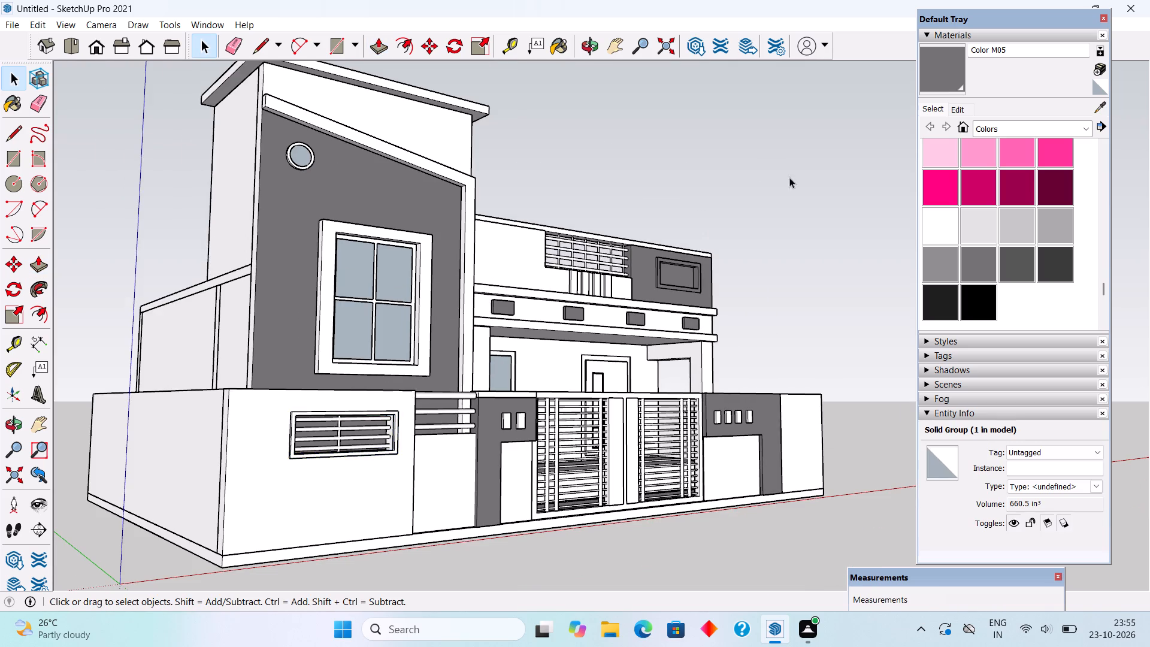
# Paint the new frame around the boundary wall's grille with grey Color M05.
pyautogui.moveTo(749, 338); pyautogui.dragTo(474, 387, button='middle')
pyautogui.scroll(5, 388, 482)
pyautogui.moveTo(392, 498); pyautogui.dragTo(500, 490, button='middle')
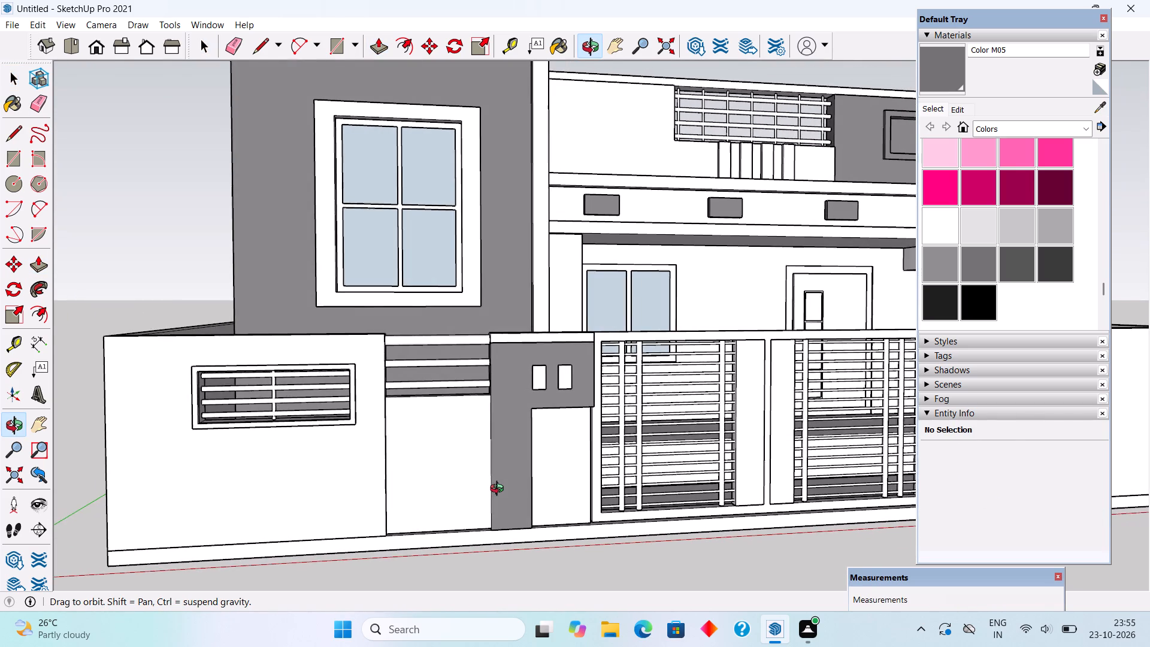
pyautogui.moveTo(500, 490); pyautogui.dragTo(505, 510, button='middle')
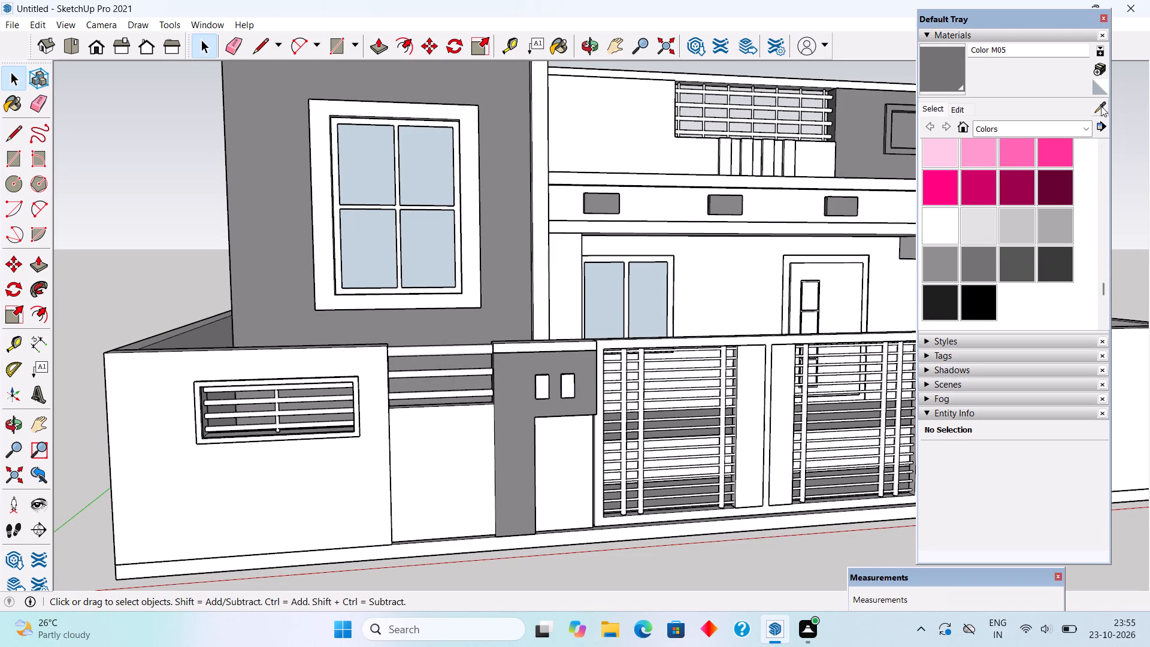
pyautogui.click(954, 64)
pyautogui.scroll(2, 249, 432)
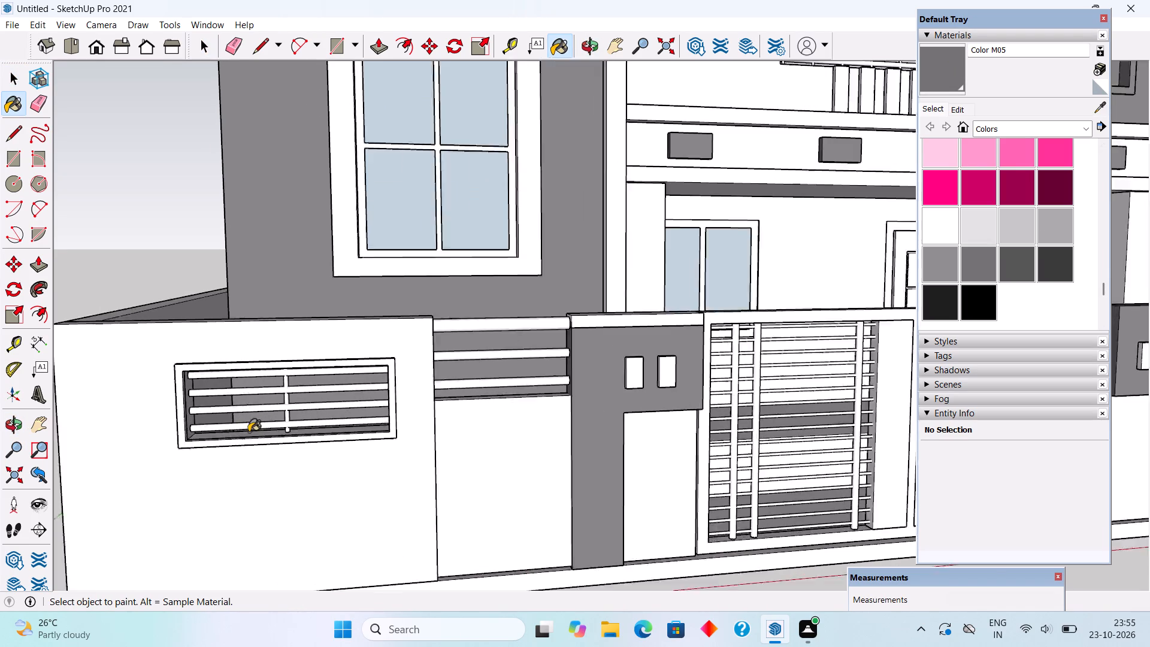
pyautogui.scroll(5, 249, 432)
pyautogui.click(248, 447)
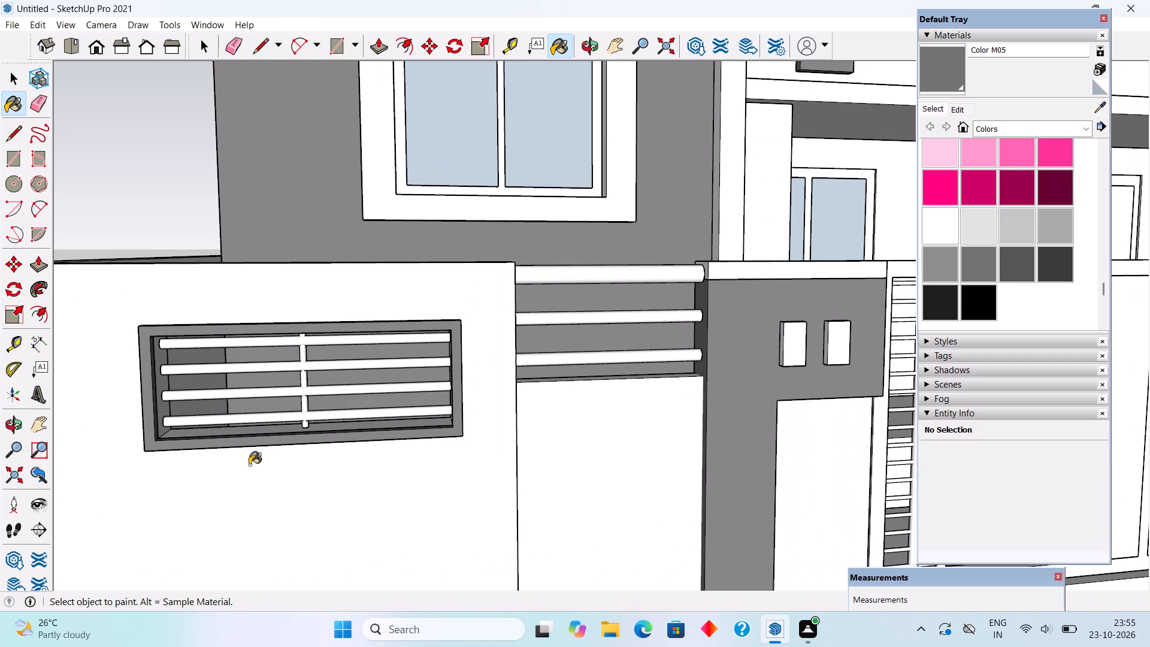
pyautogui.press('space')
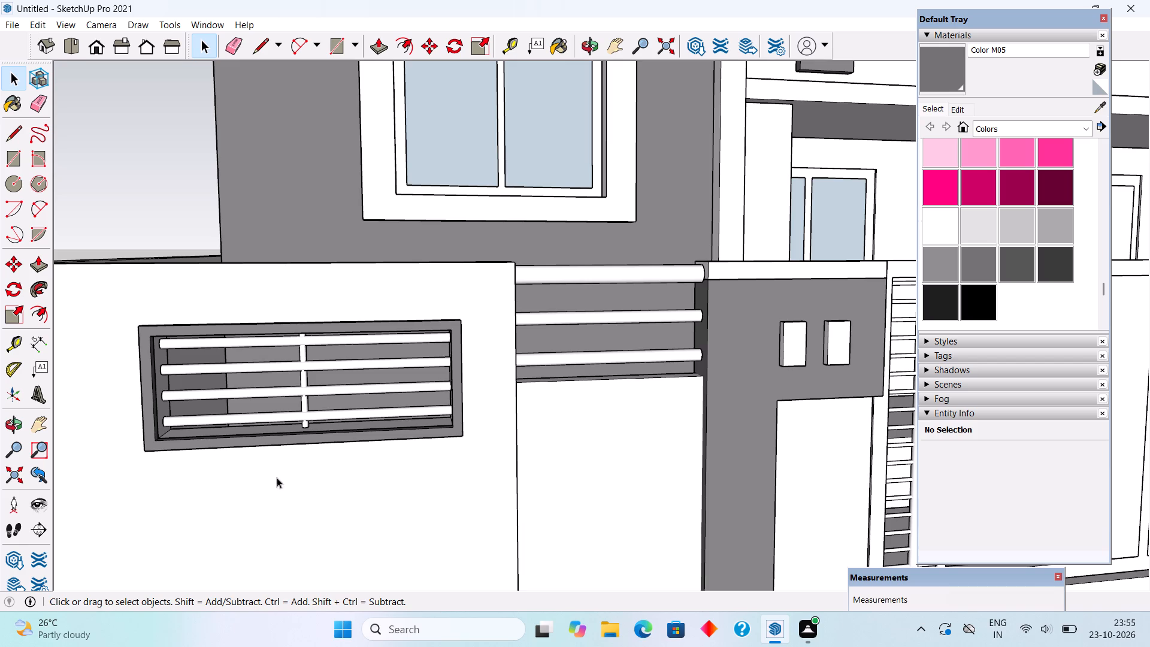
# Paint the inner frame and glazing bars of the tower's large window with black Color M09.
pyautogui.click(983, 305)
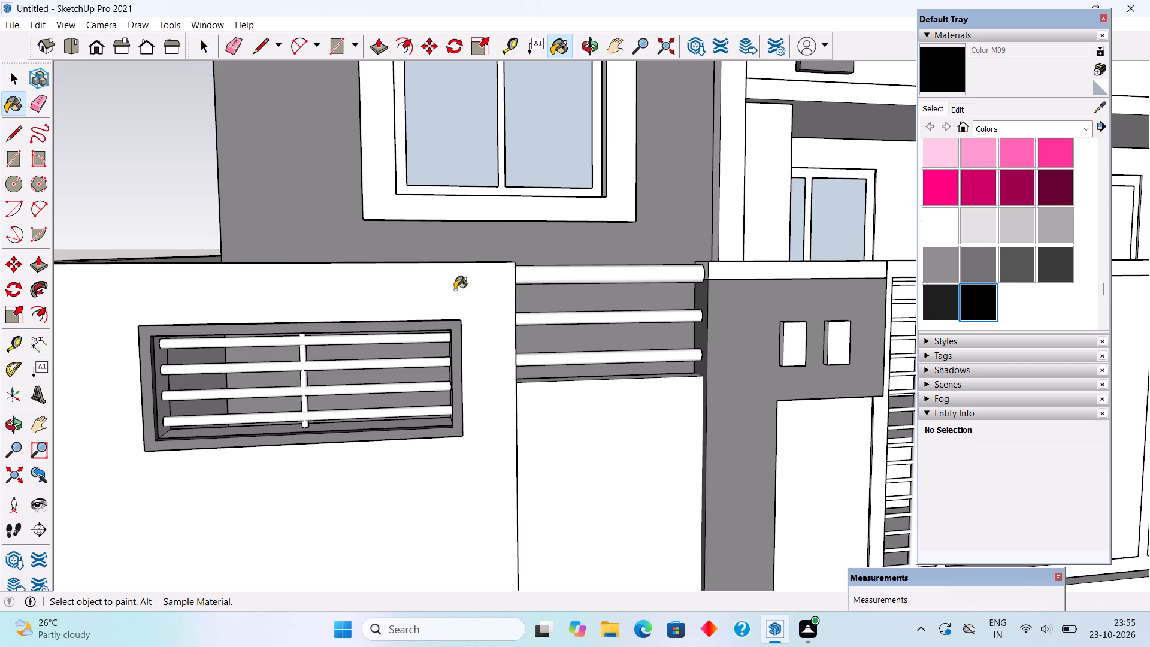
pyautogui.scroll(2, 429, 195)
pyautogui.click(432, 190)
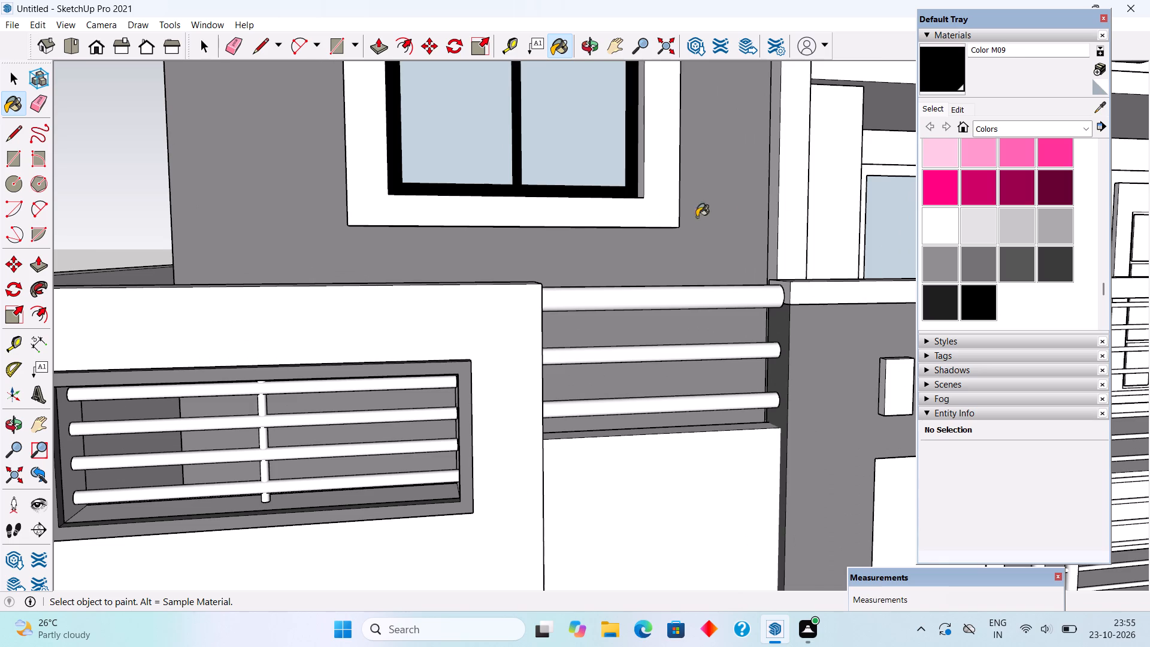
# Paint the main gate's outer frame and the three vertical bars of its left leaf with dark grey Color M07.
pyautogui.click(1041, 270)
pyautogui.scroll(-7, 501, 239)
pyautogui.scroll(4, 831, 312)
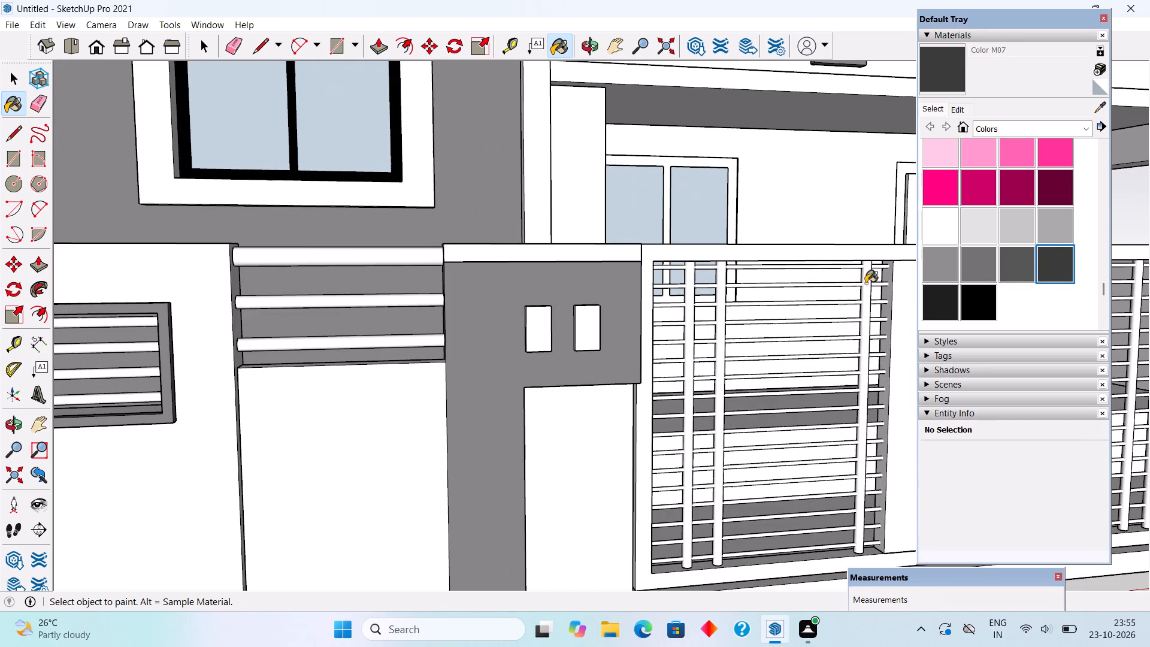
pyautogui.click(869, 280)
pyautogui.click(845, 248)
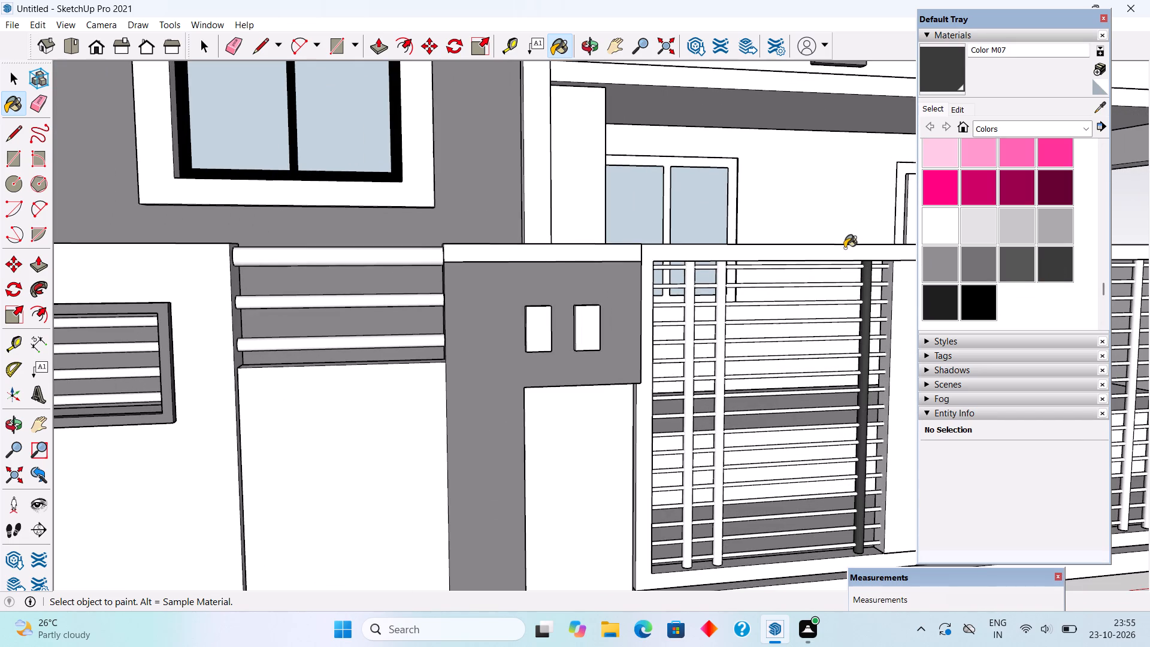
pyautogui.scroll(6, 727, 277)
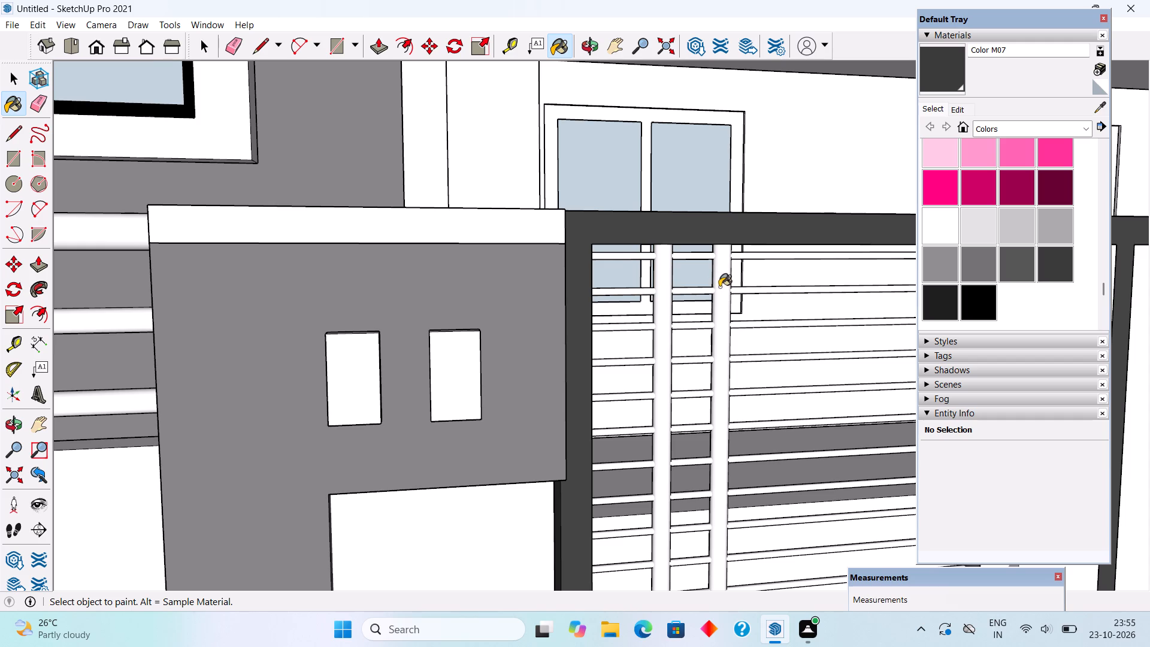
pyautogui.click(719, 287)
pyautogui.click(656, 281)
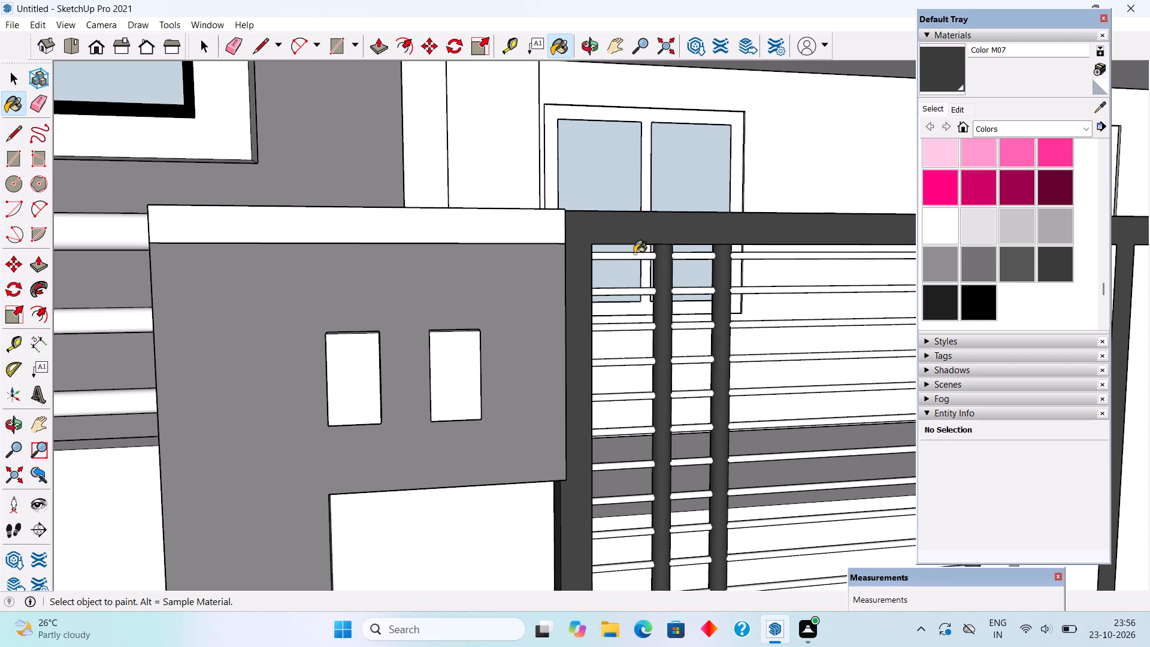
# Paint the six uppermost horizontal bars of the gate with Color M07, undoing any stray paint on the house wall behind.
pyautogui.click(634, 253)
pyautogui.click(644, 292)
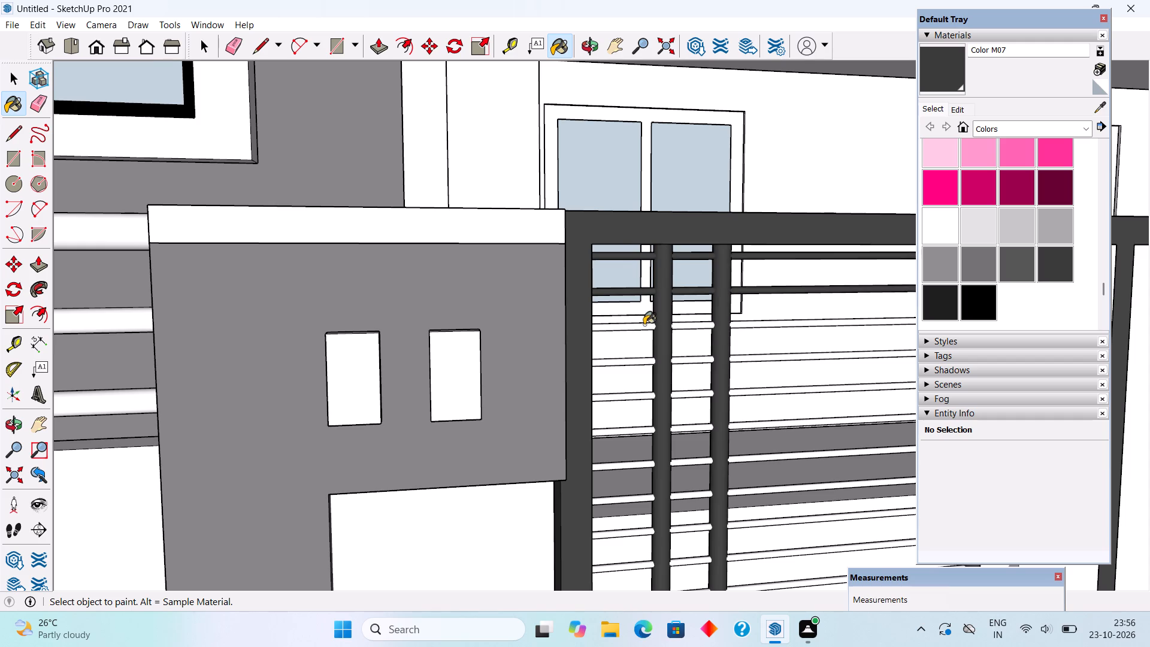
pyautogui.click(644, 325)
pyautogui.click(644, 362)
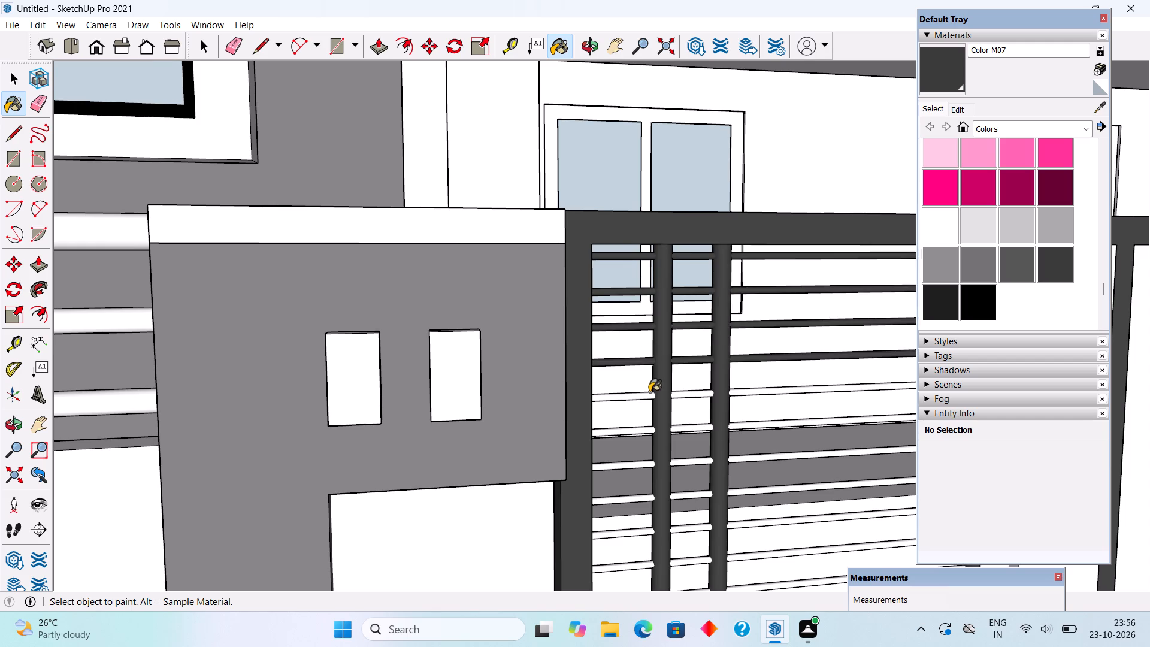
pyautogui.click(650, 396)
pyautogui.scroll(-10, 595, 301)
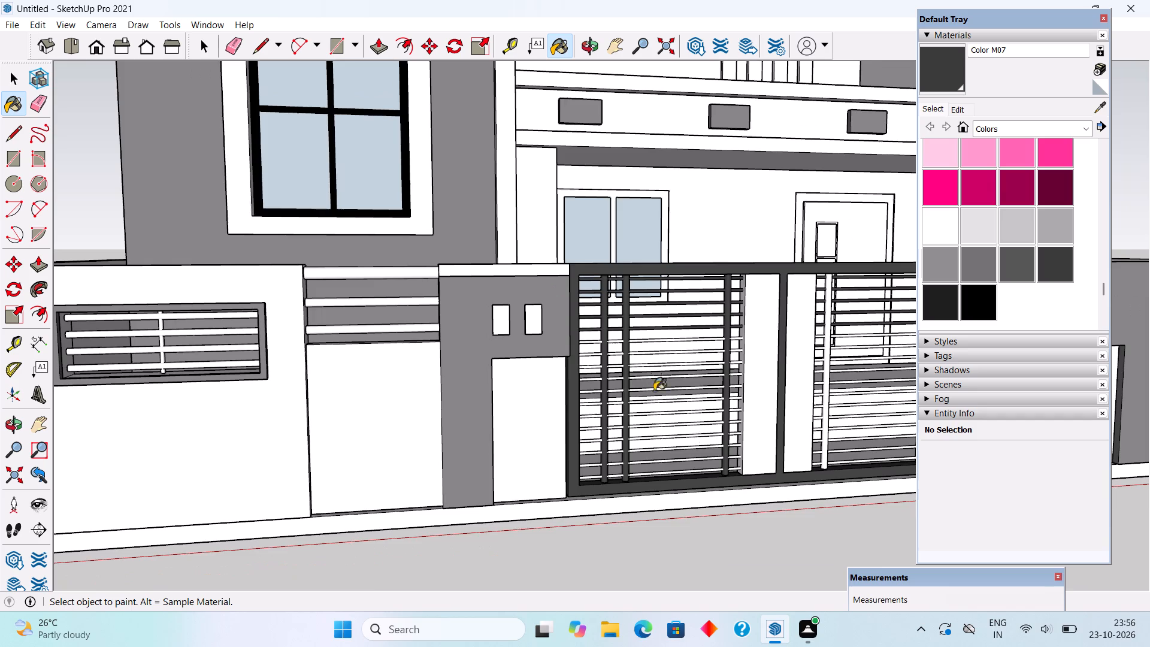
pyautogui.scroll(5, 699, 448)
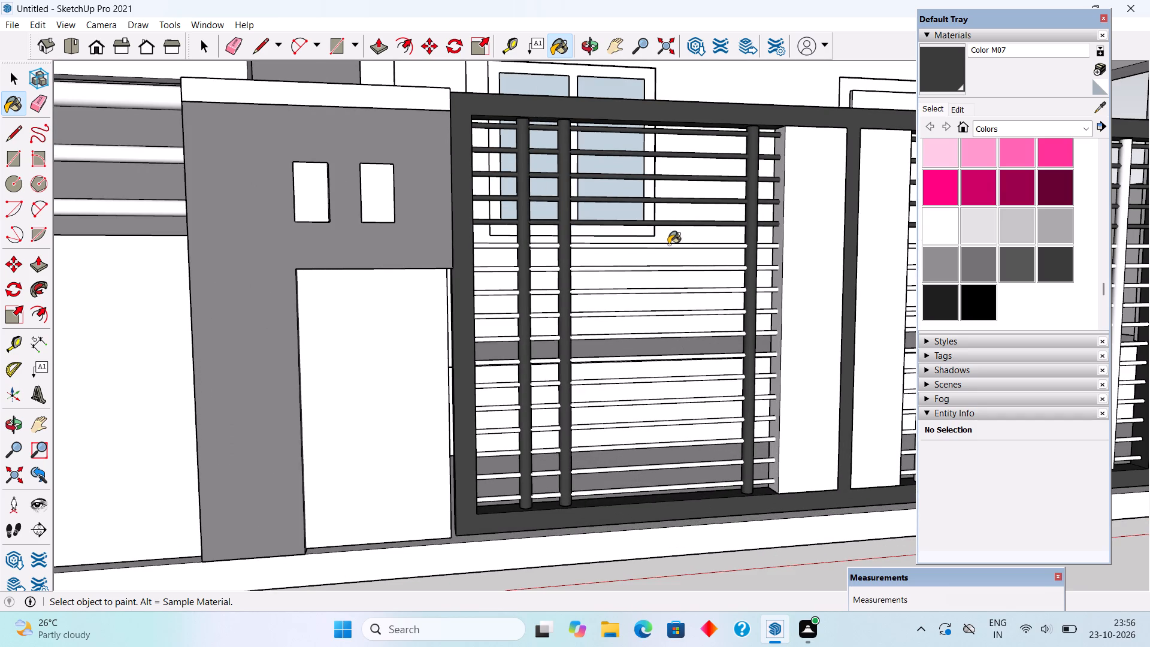
pyautogui.click(668, 244)
pyautogui.click(673, 271)
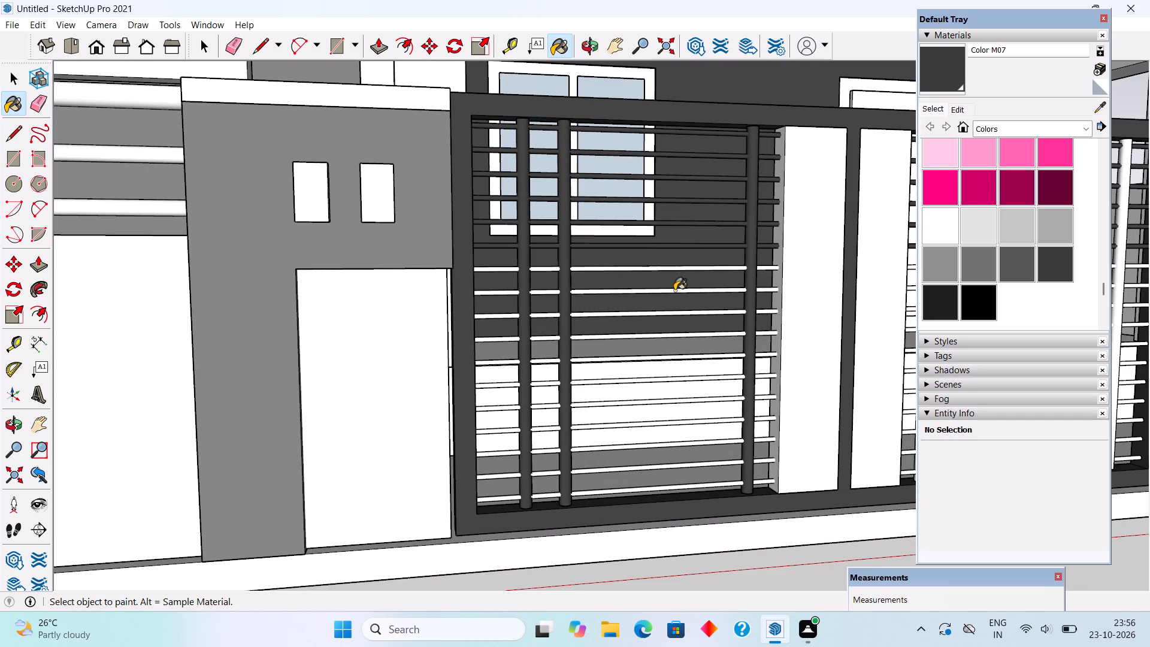
pyautogui.hotkey('ctrl', 'z')
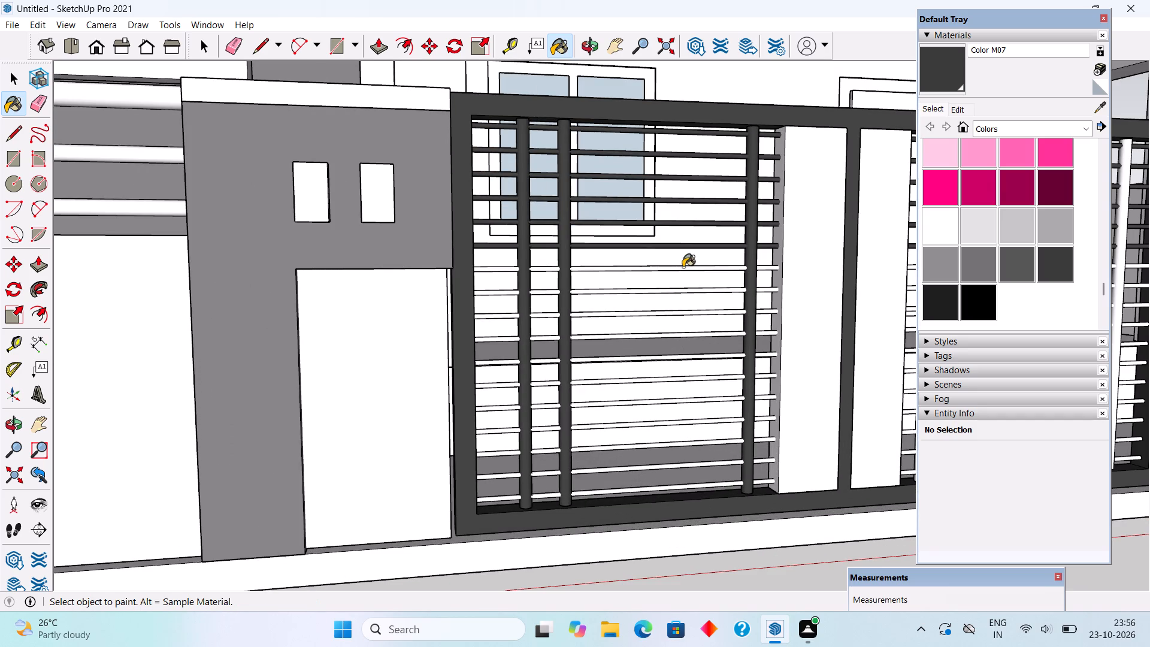
# Paint the remaining eleven horizontal bars down to the bottom of the gate with Color M07.
pyautogui.click(683, 267)
pyautogui.click(684, 291)
pyautogui.click(683, 312)
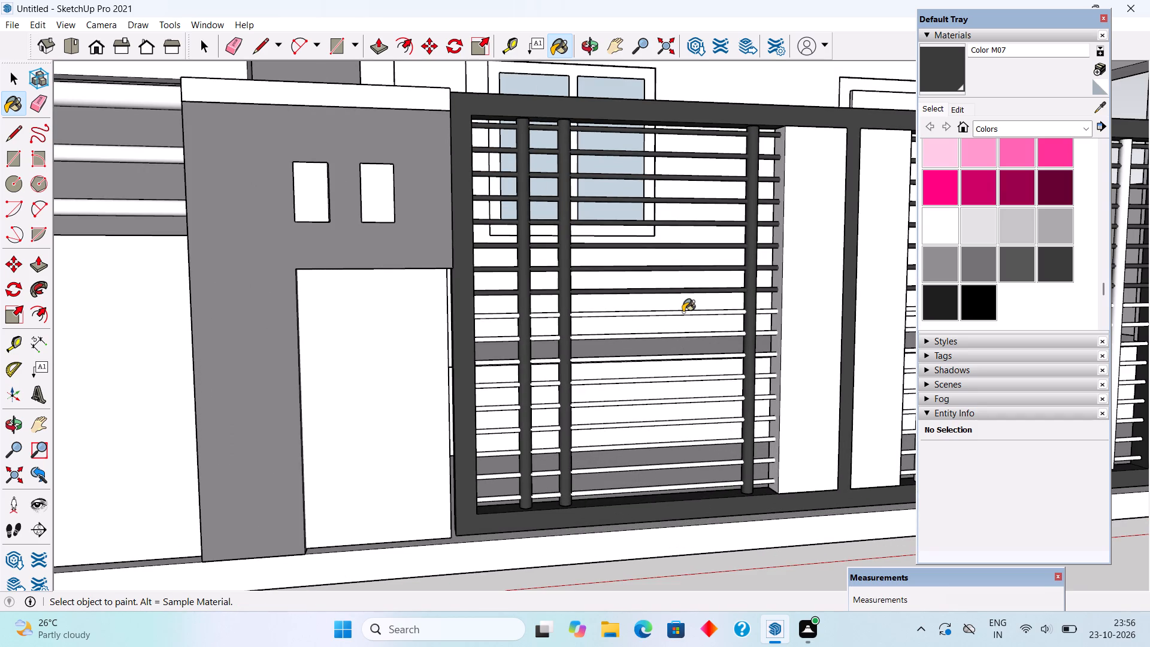
pyautogui.click(683, 335)
pyautogui.click(687, 359)
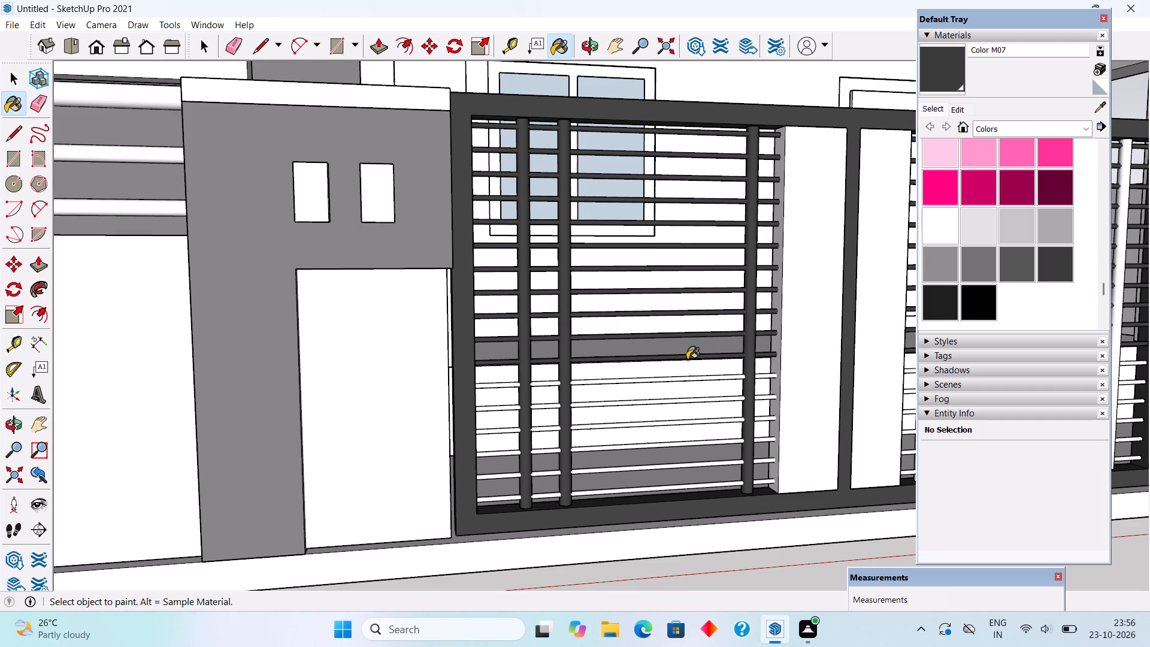
pyautogui.click(684, 380)
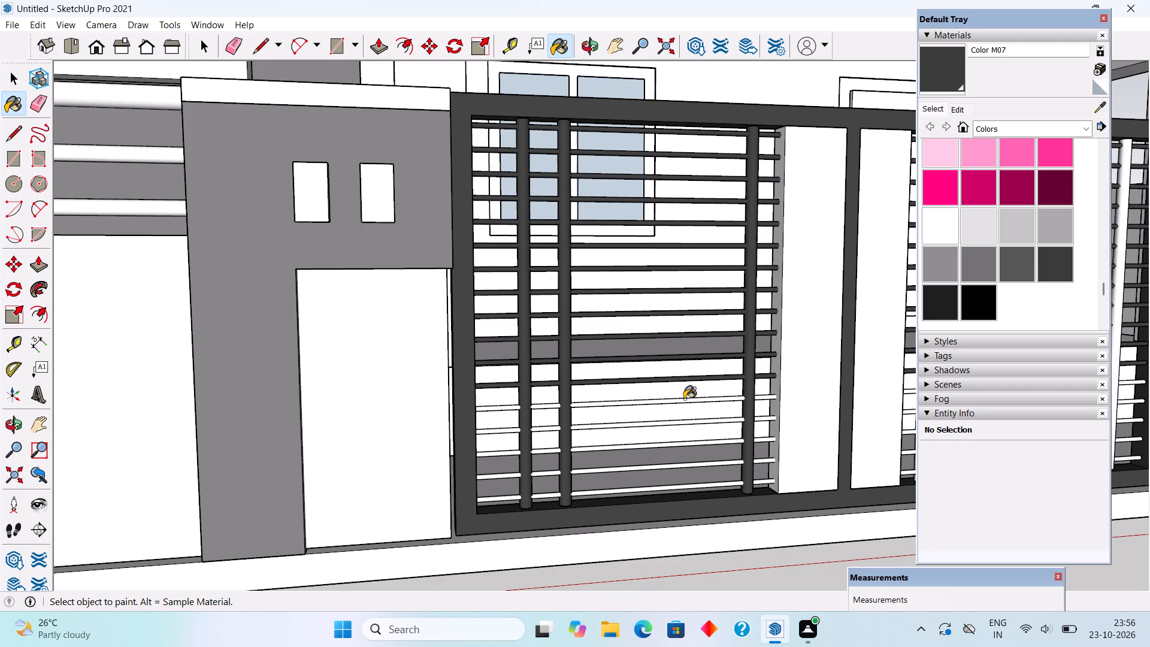
pyautogui.click(684, 399)
pyautogui.click(685, 424)
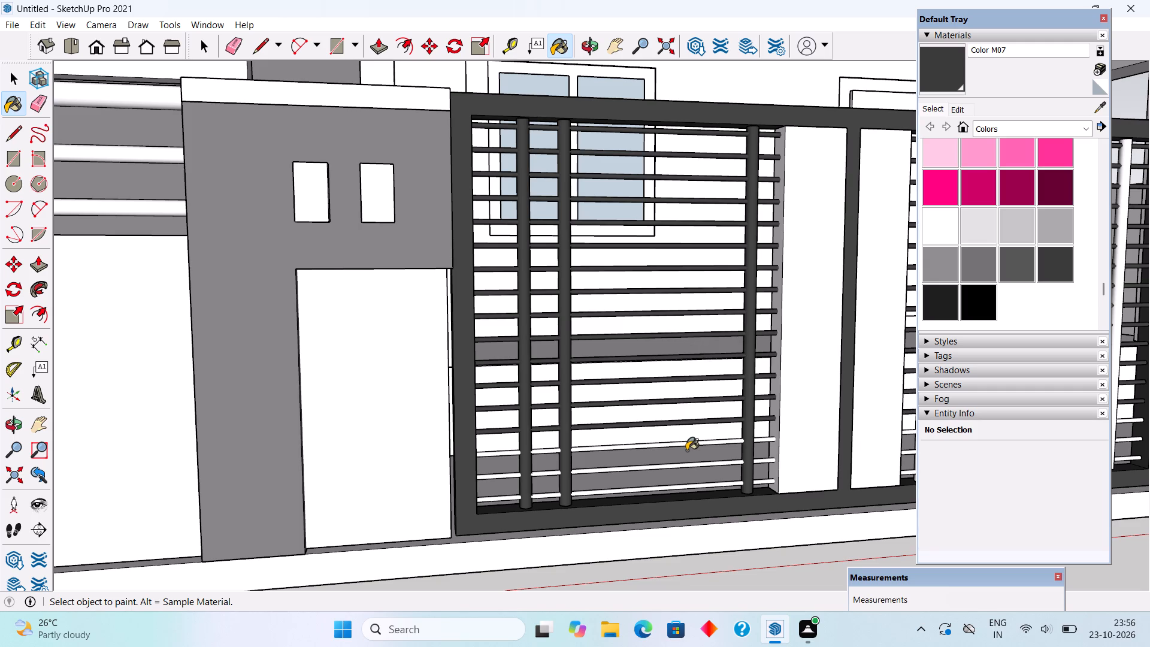
pyautogui.click(686, 445)
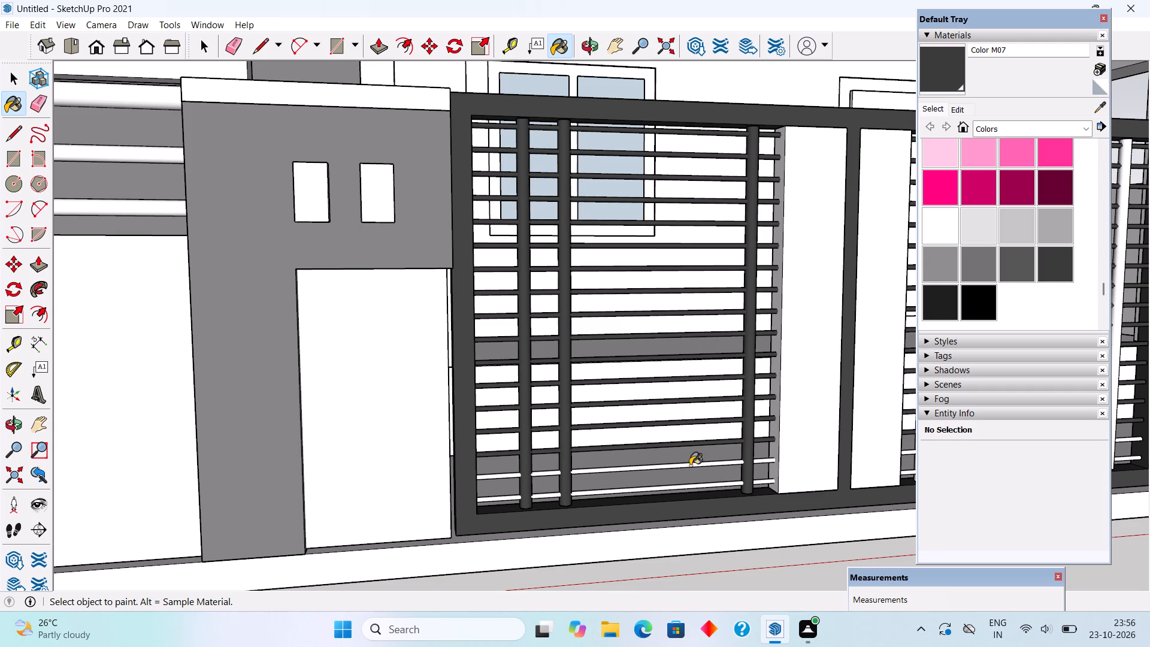
pyautogui.click(690, 465)
pyautogui.click(691, 485)
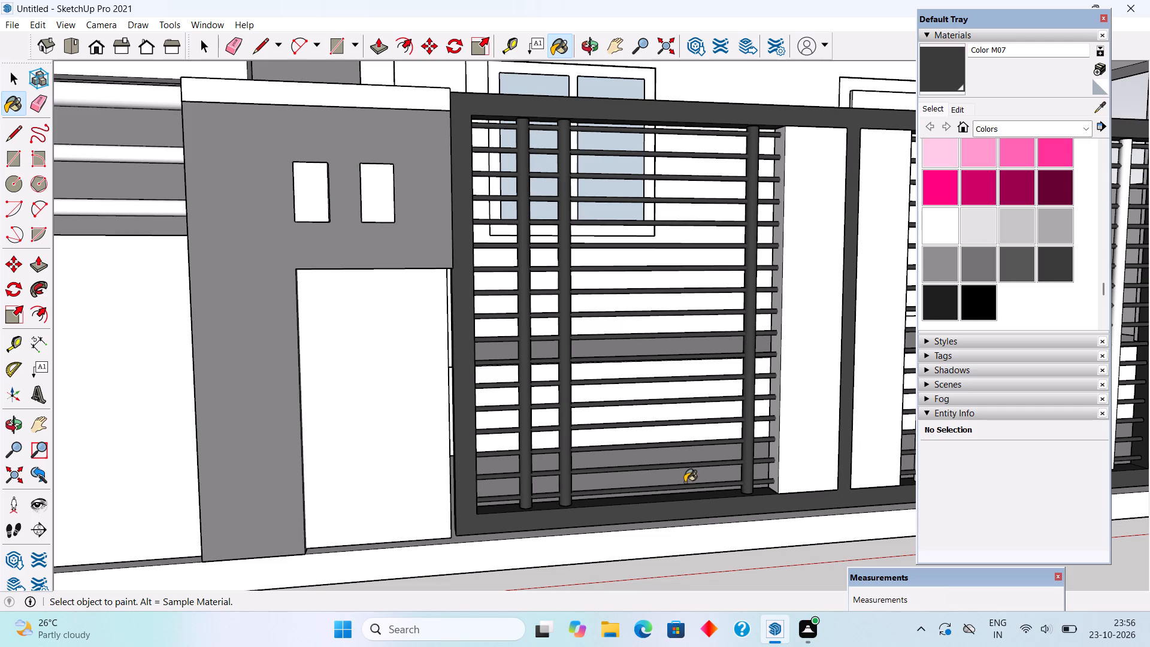
# Paint the two solid panels at the middle of the gate with black Color M09.
pyautogui.scroll(-3, 635, 474)
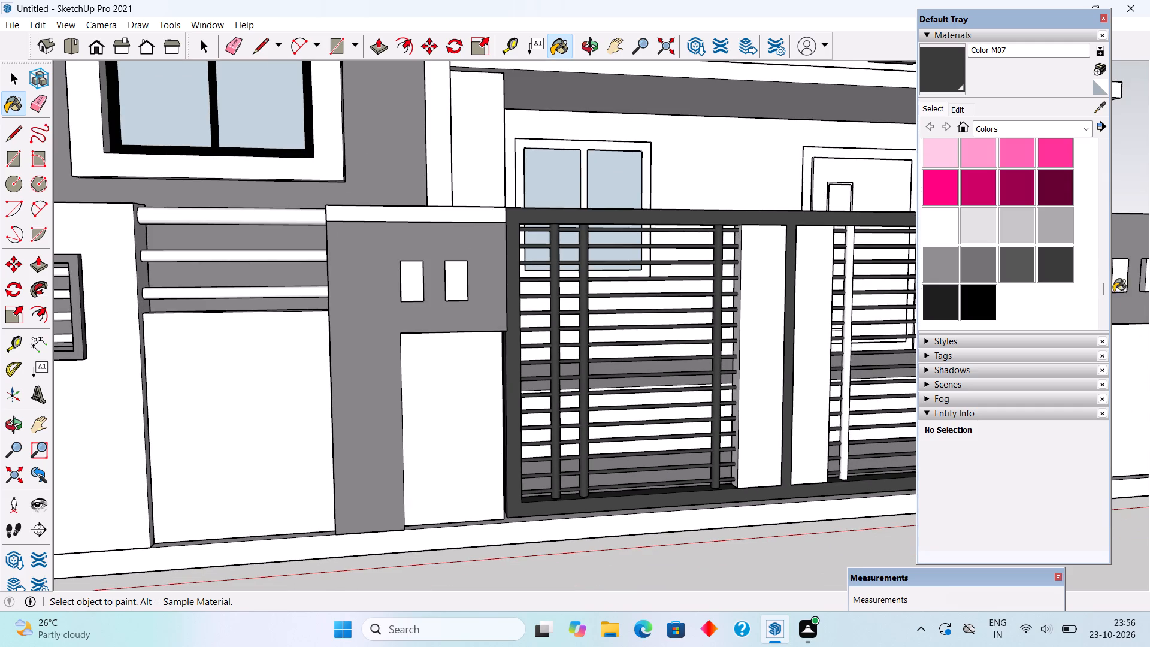
pyautogui.click(984, 306)
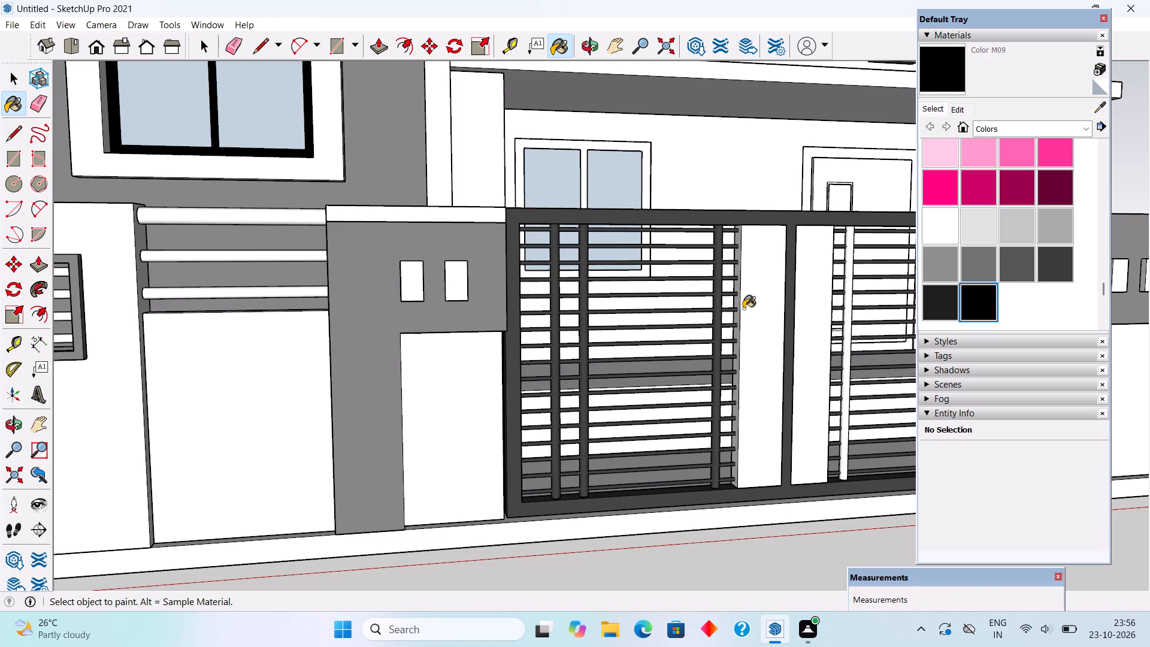
pyautogui.click(752, 317)
pyautogui.click(815, 322)
# Paint the ground-floor door, its frame and the porch window frame behind the gate with Wood Veneer 01.
pyautogui.scroll(-5, 340, 256)
pyautogui.scroll(-3, 167, 267)
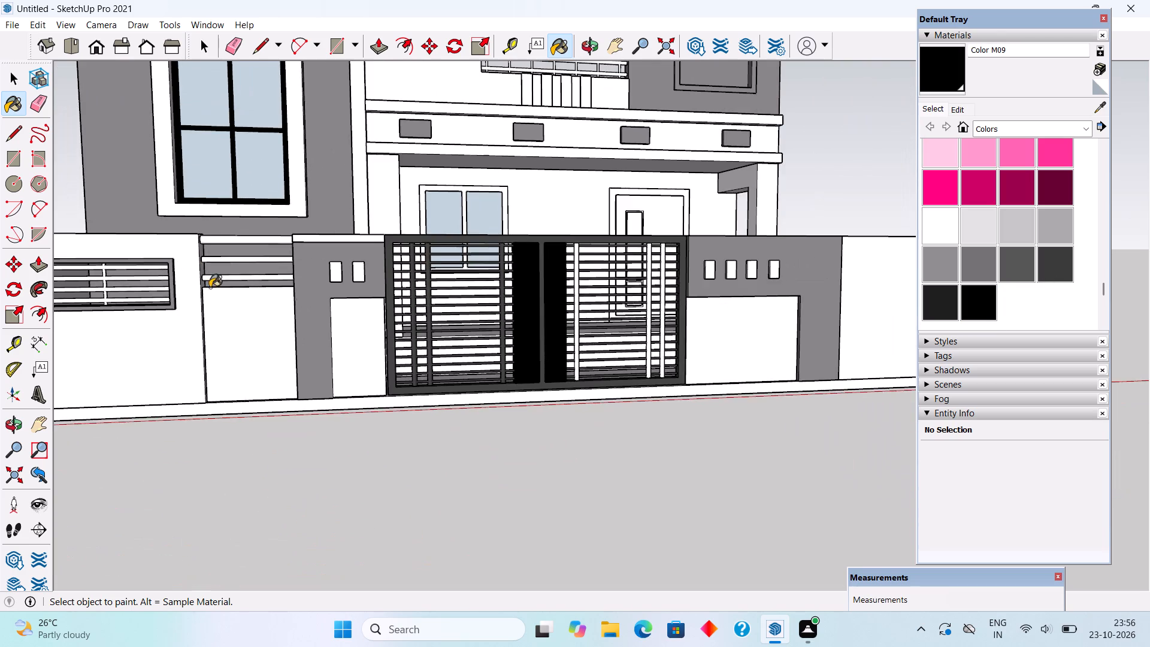
pyautogui.moveTo(612, 306); pyautogui.dragTo(489, 332, button='middle')
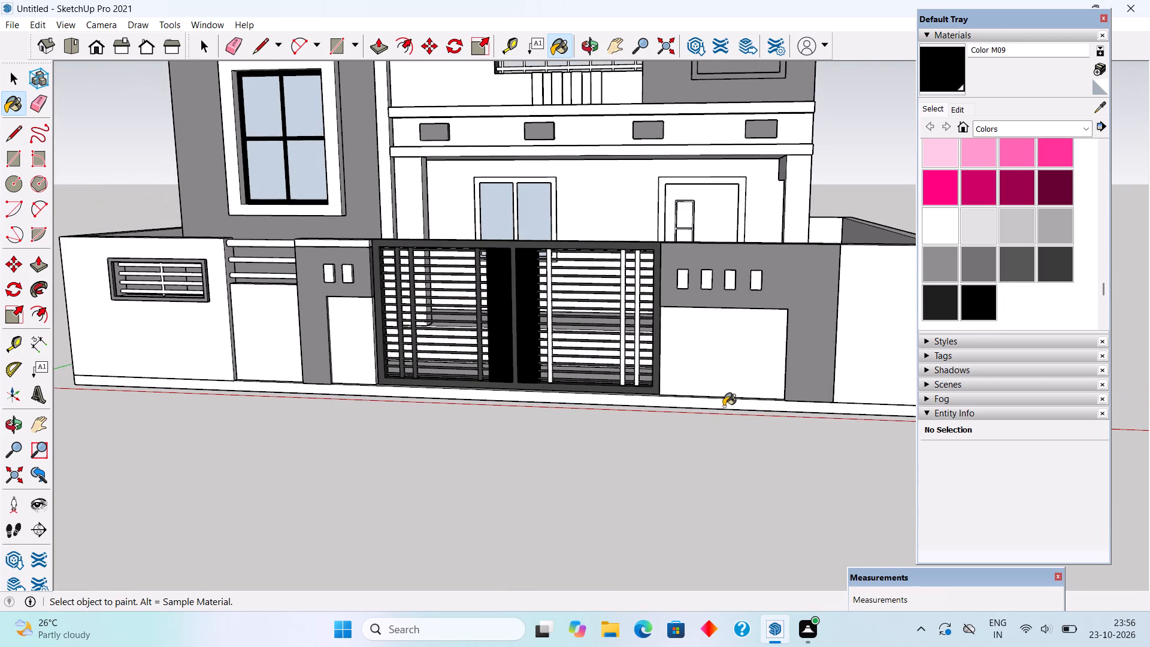
pyautogui.moveTo(684, 389); pyautogui.dragTo(764, 397, button='middle')
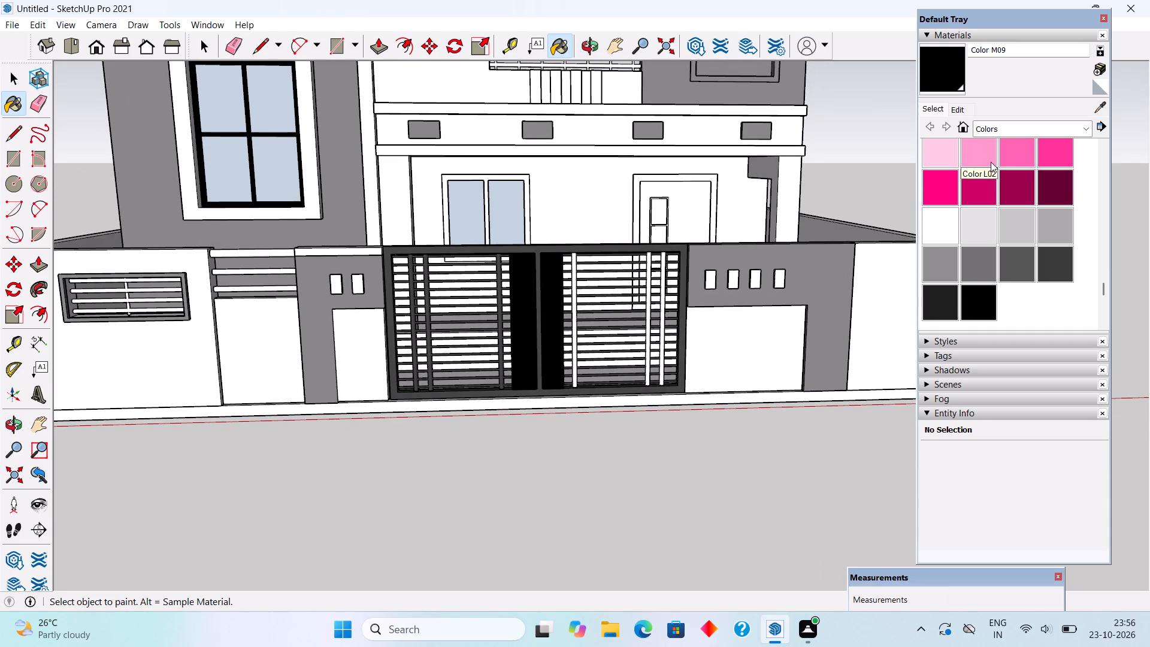
pyautogui.click(1004, 126)
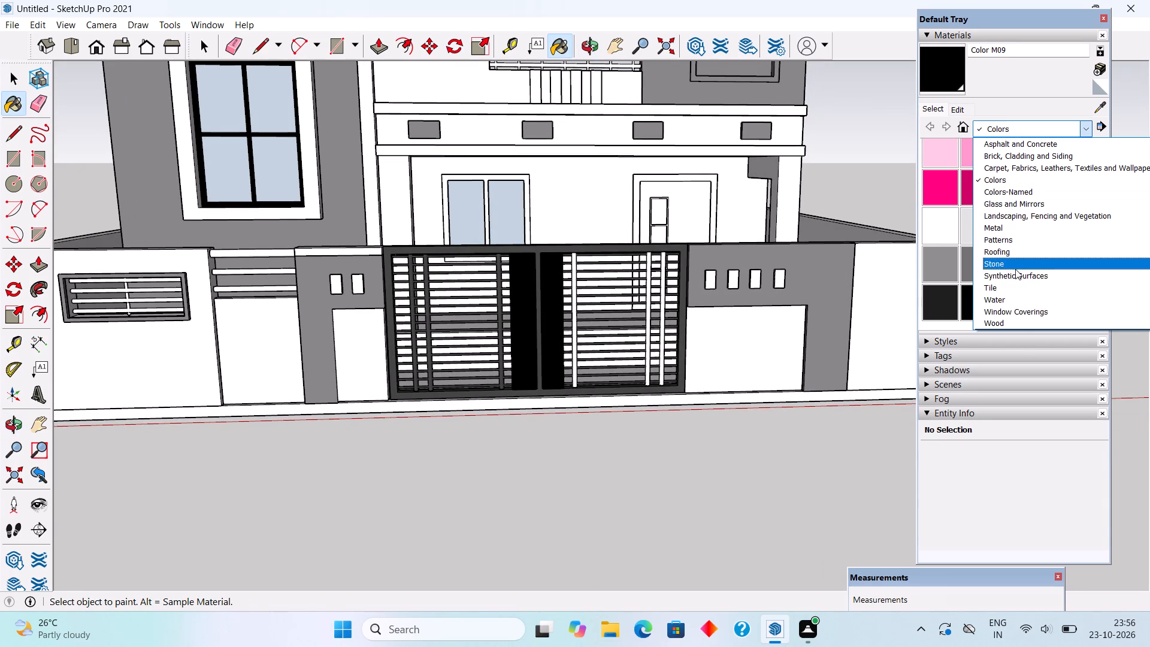
pyautogui.click(1006, 321)
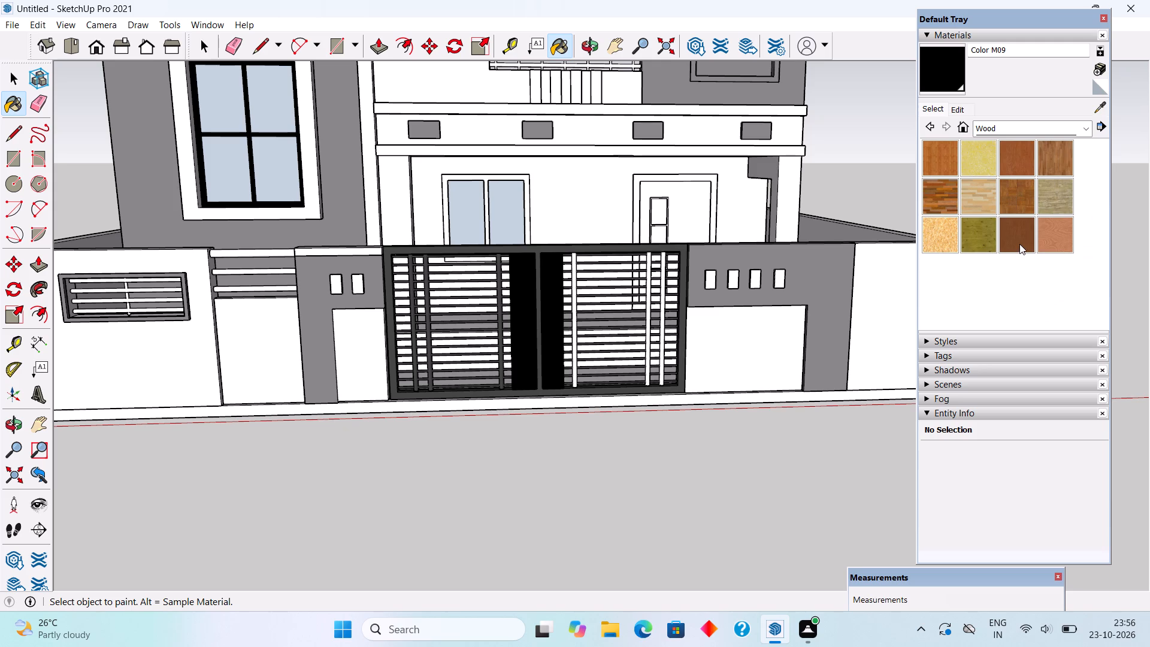
pyautogui.click(1021, 243)
pyautogui.scroll(3, 673, 220)
pyautogui.click(673, 220)
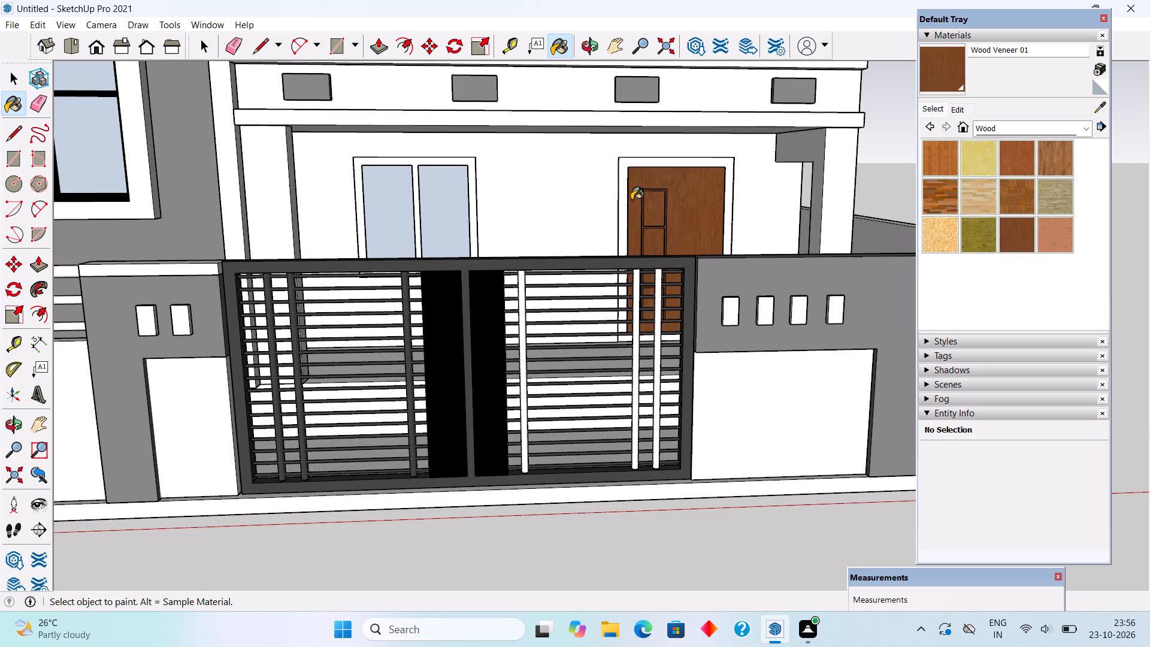
pyautogui.click(621, 179)
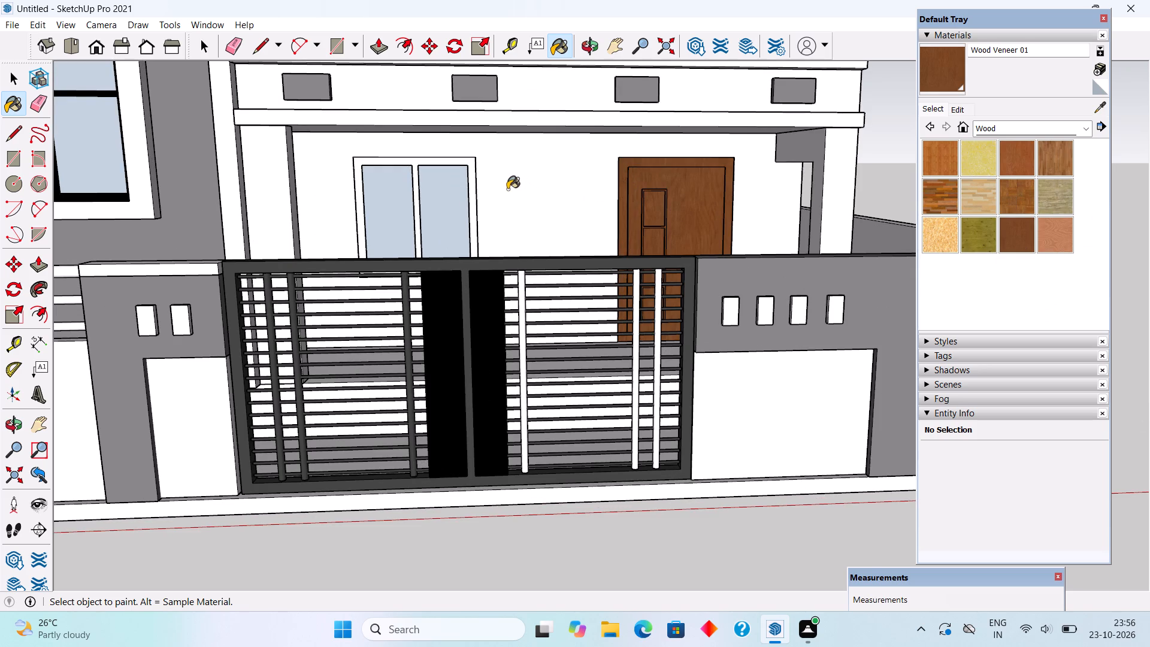
pyautogui.click(471, 205)
# Edit the Wood Veneer 01 material to a darker brown and finish painting.
pyautogui.click(959, 109)
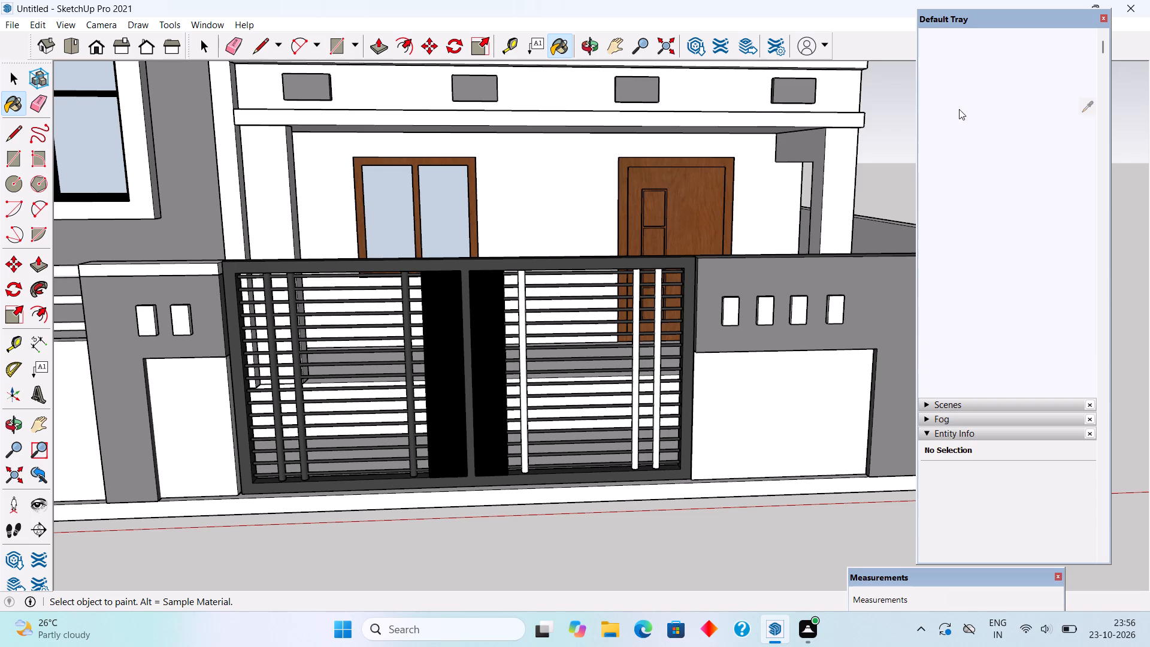
pyautogui.click(995, 188)
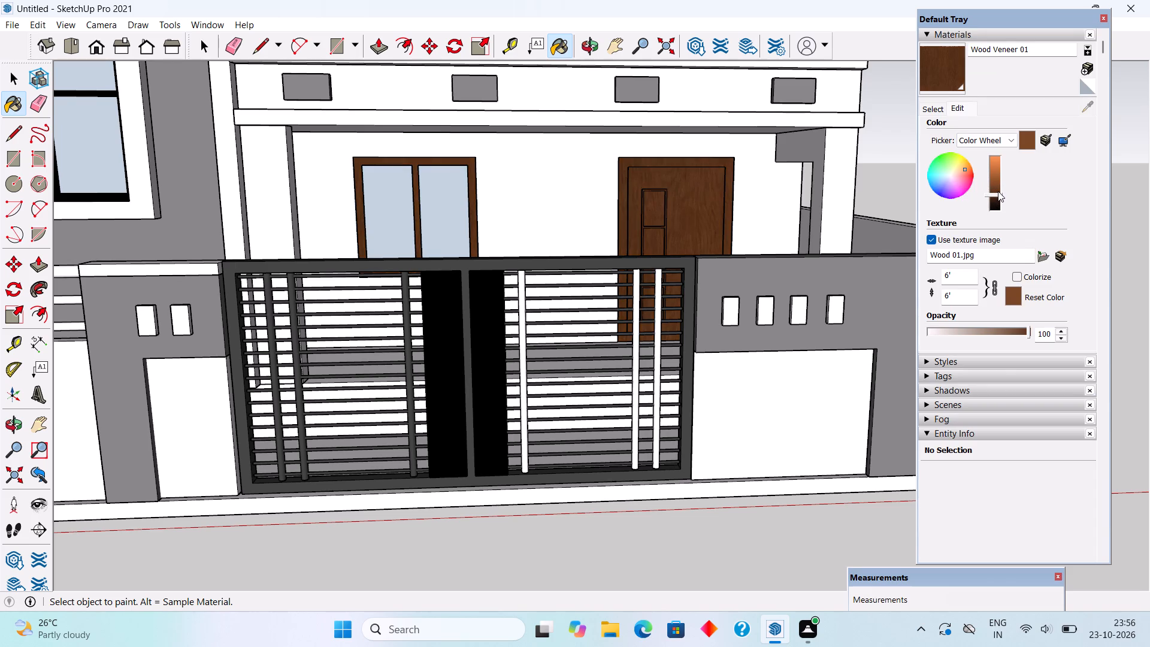
pyautogui.press('space')
pyautogui.click(883, 192)
pyautogui.press('space')
# Examine the coloured front elevation, gate and boundary walls from several angles and distances.
pyautogui.scroll(-5, 883, 192)
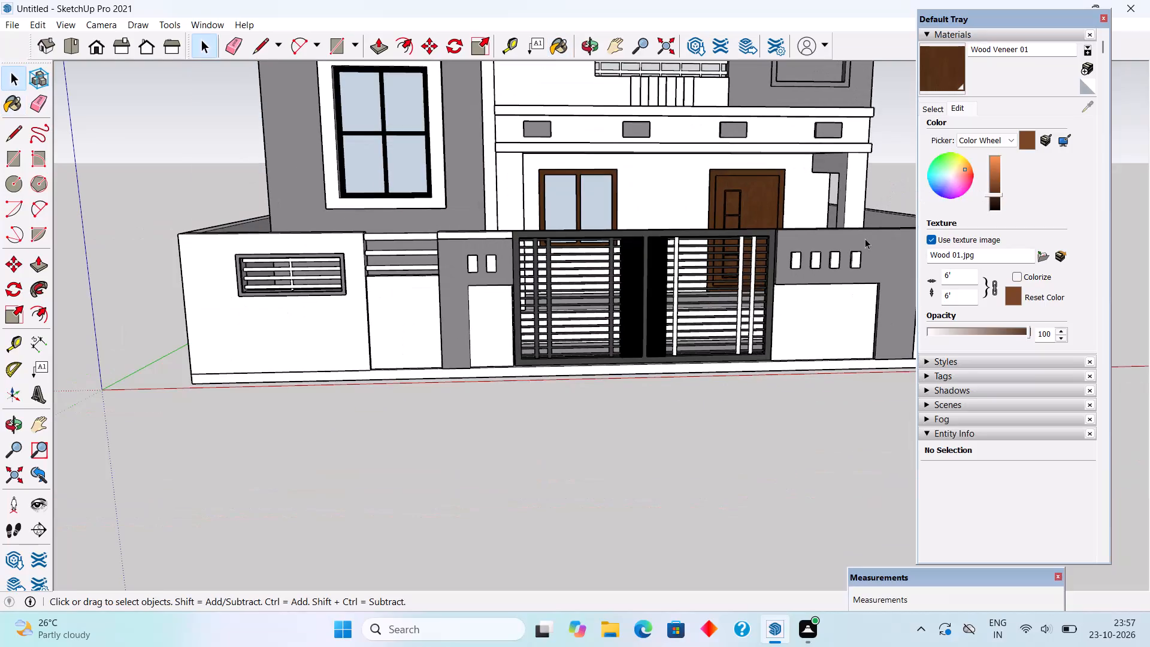
pyautogui.moveTo(774, 228); pyautogui.dragTo(755, 204, button='middle')
pyautogui.scroll(-8, 749, 201)
pyautogui.moveTo(734, 169); pyautogui.dragTo(734, 121, button='middle')
pyautogui.scroll(4, 734, 108)
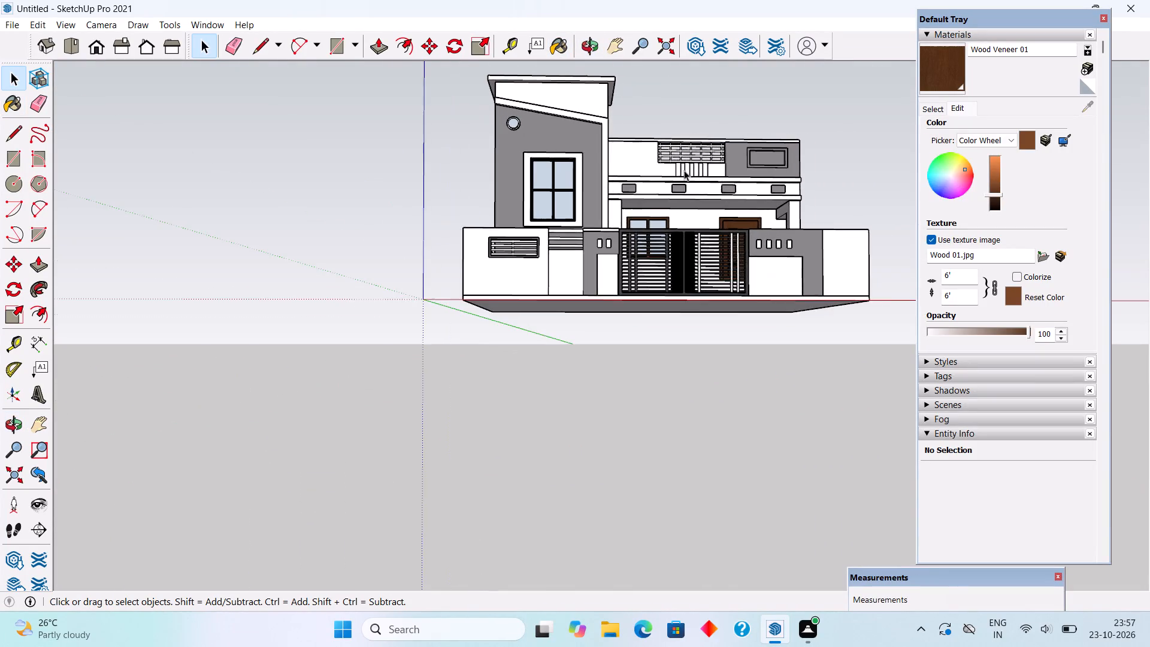
pyautogui.scroll(2, 684, 170)
pyautogui.scroll(-4, 673, 198)
pyautogui.moveTo(577, 141); pyautogui.dragTo(571, 269, button='middle')
pyautogui.scroll(-3, 571, 269)
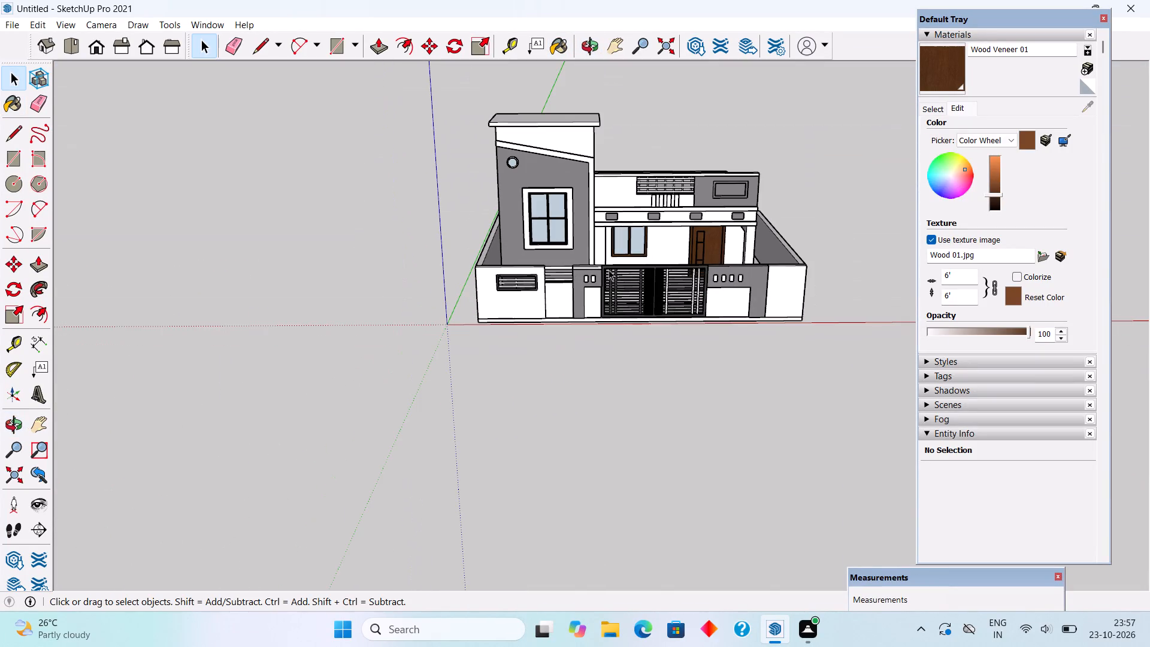
pyautogui.scroll(3, 749, 248)
pyautogui.scroll(1, 802, 276)
pyautogui.scroll(-6, 788, 288)
pyautogui.moveTo(752, 345); pyautogui.dragTo(747, 262, button='middle')
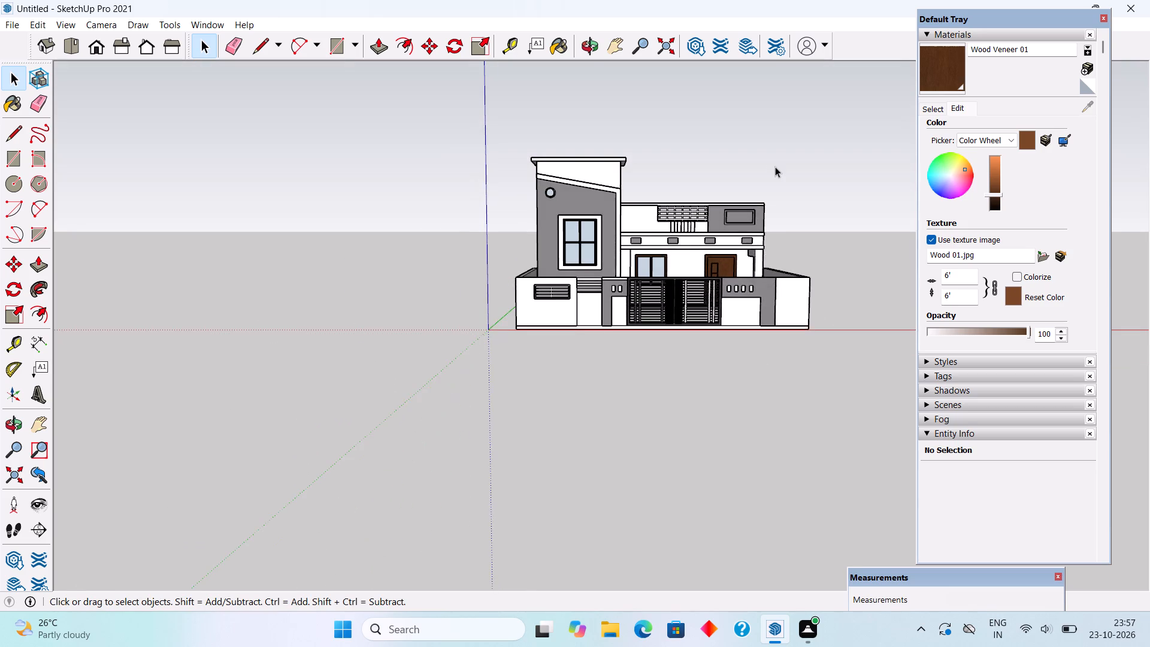
pyautogui.scroll(6, 779, 159)
pyautogui.scroll(4, 816, 309)
pyautogui.moveTo(814, 321); pyautogui.dragTo(821, 326, button='middle')
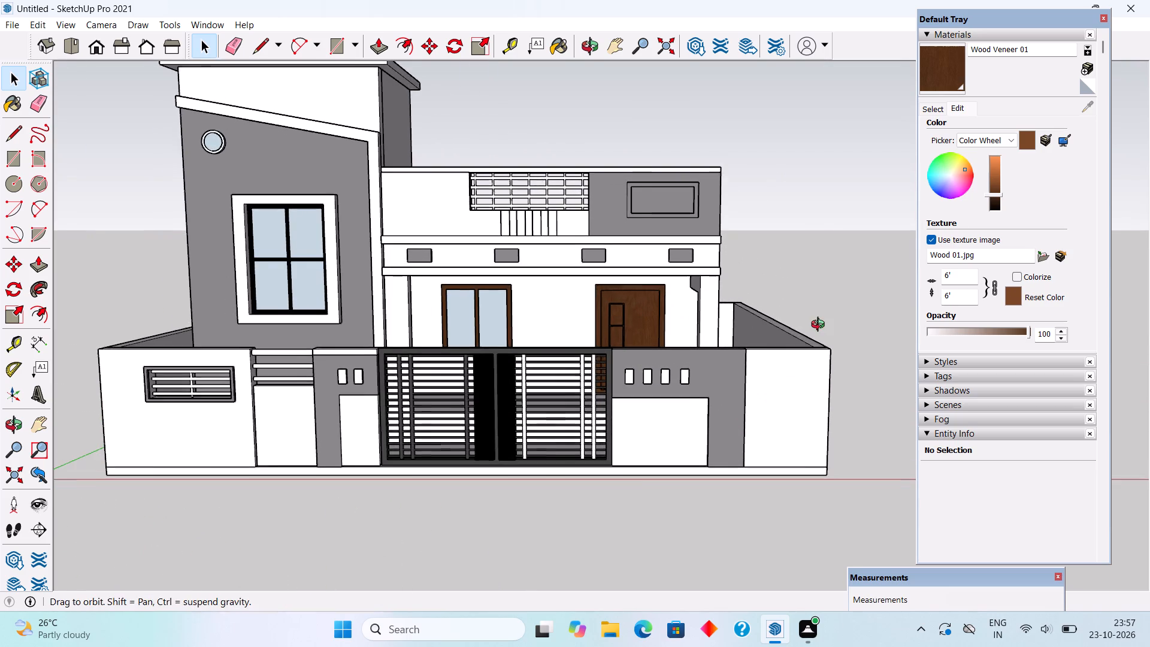
pyautogui.moveTo(821, 326); pyautogui.dragTo(825, 327, button='middle')
pyautogui.scroll(-4, 825, 327)
pyautogui.moveTo(825, 329); pyautogui.dragTo(876, 335, button='middle')
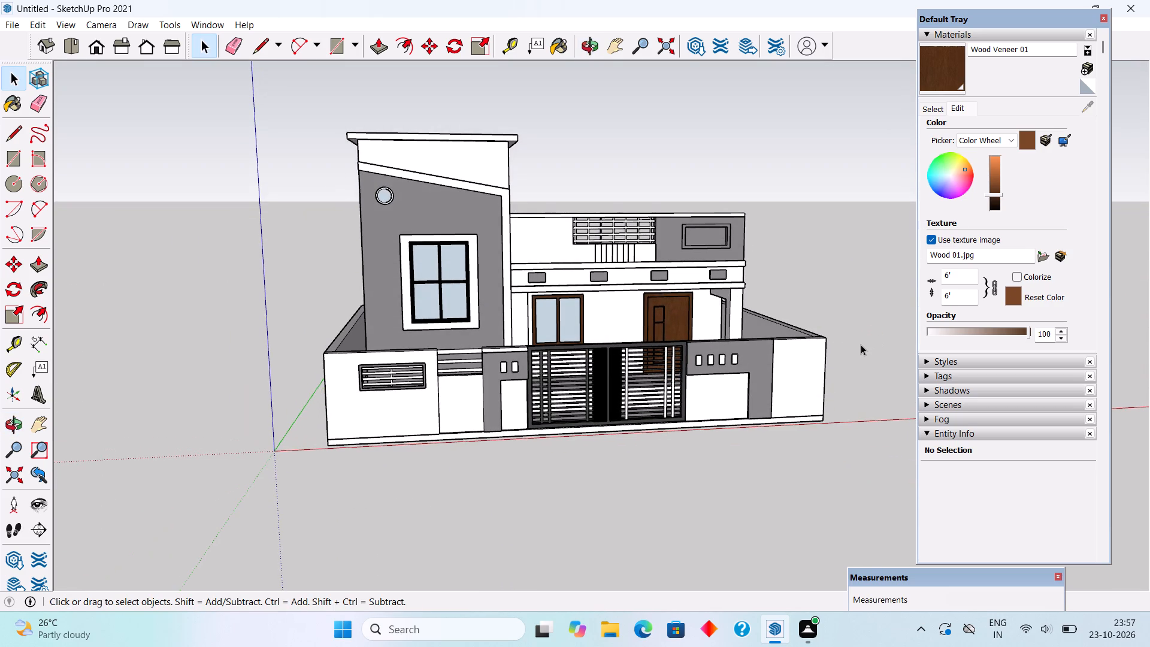
pyautogui.scroll(2, 860, 344)
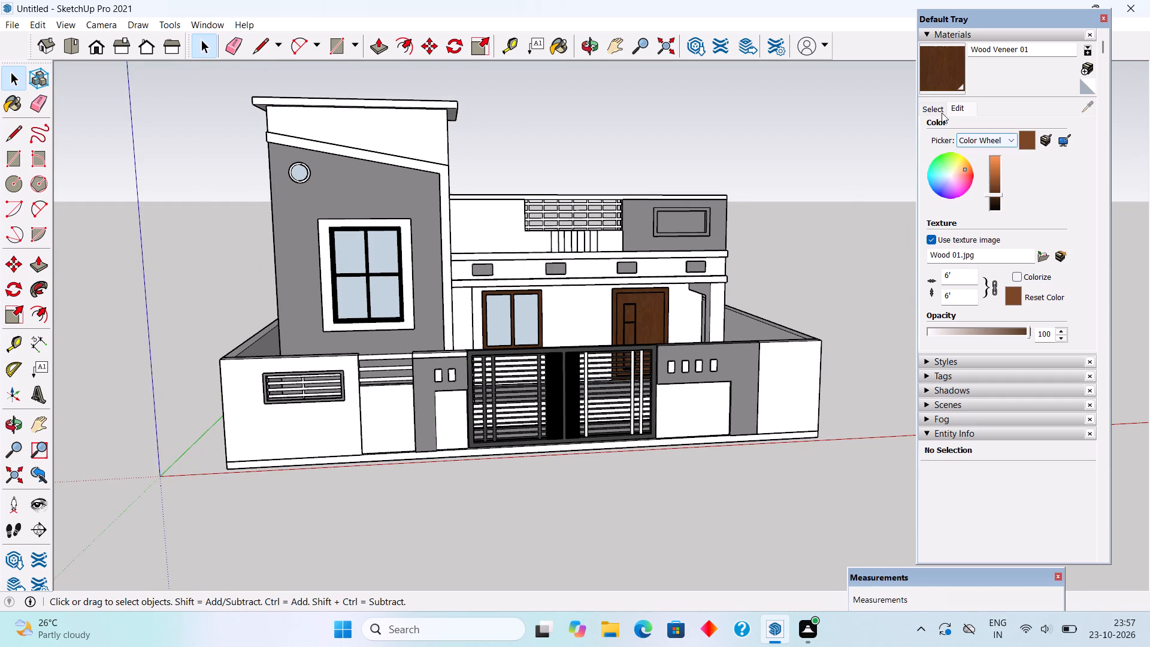
# Paint the panes of the porch window and the four-pane tower window with Translucent Glass Sky Reflection from Glass and Mirrors.
pyautogui.click(933, 108)
pyautogui.click(1036, 128)
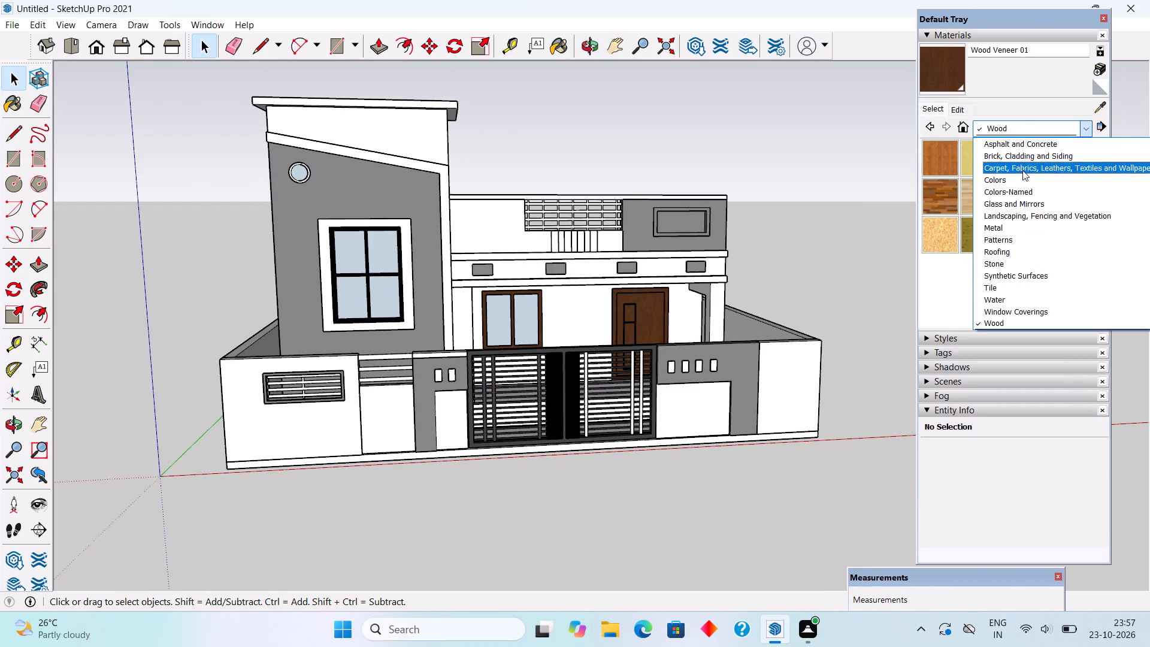
pyautogui.click(1019, 205)
pyautogui.scroll(-1, 1019, 205)
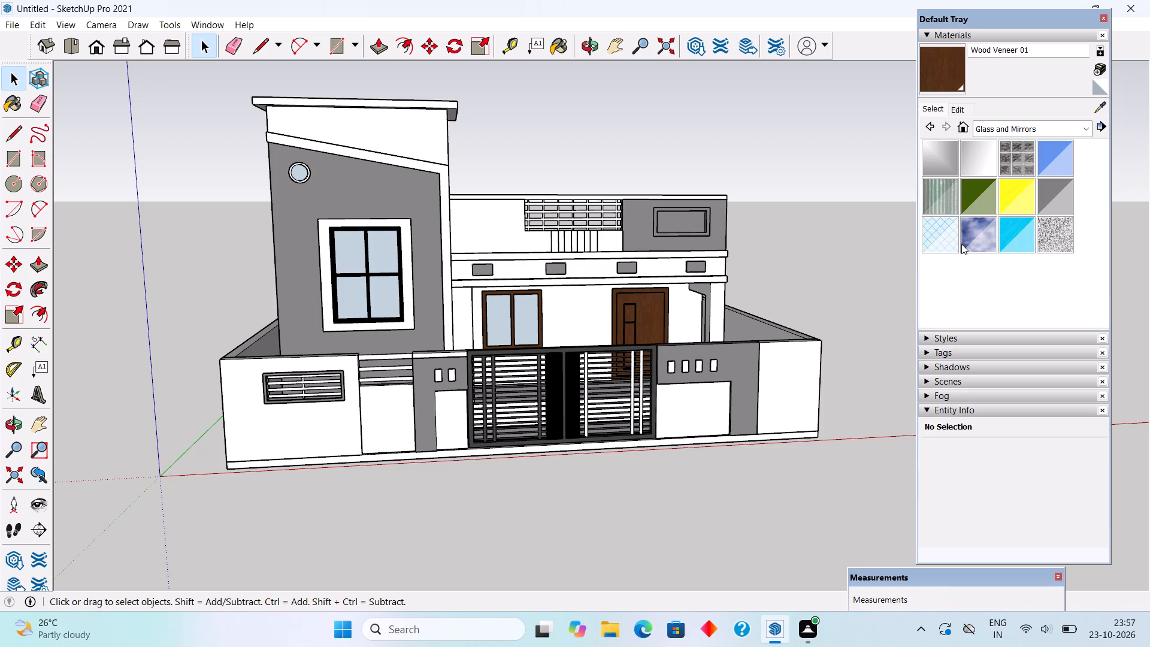
pyautogui.click(973, 238)
pyautogui.scroll(4, 651, 280)
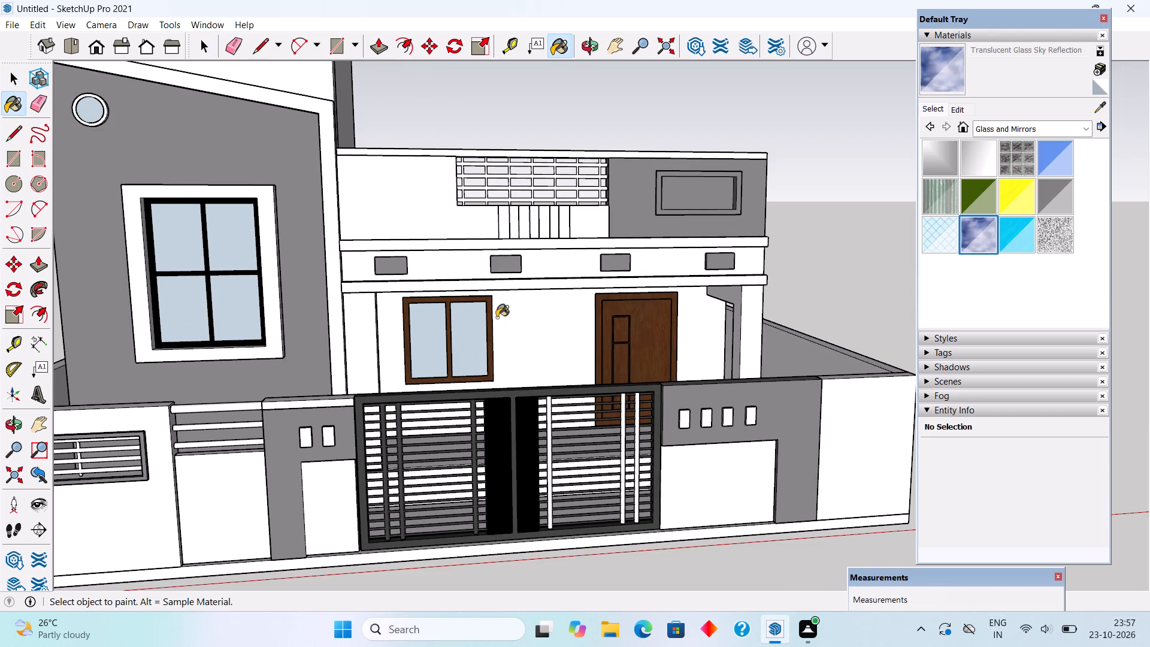
pyautogui.click(474, 331)
pyautogui.click(434, 341)
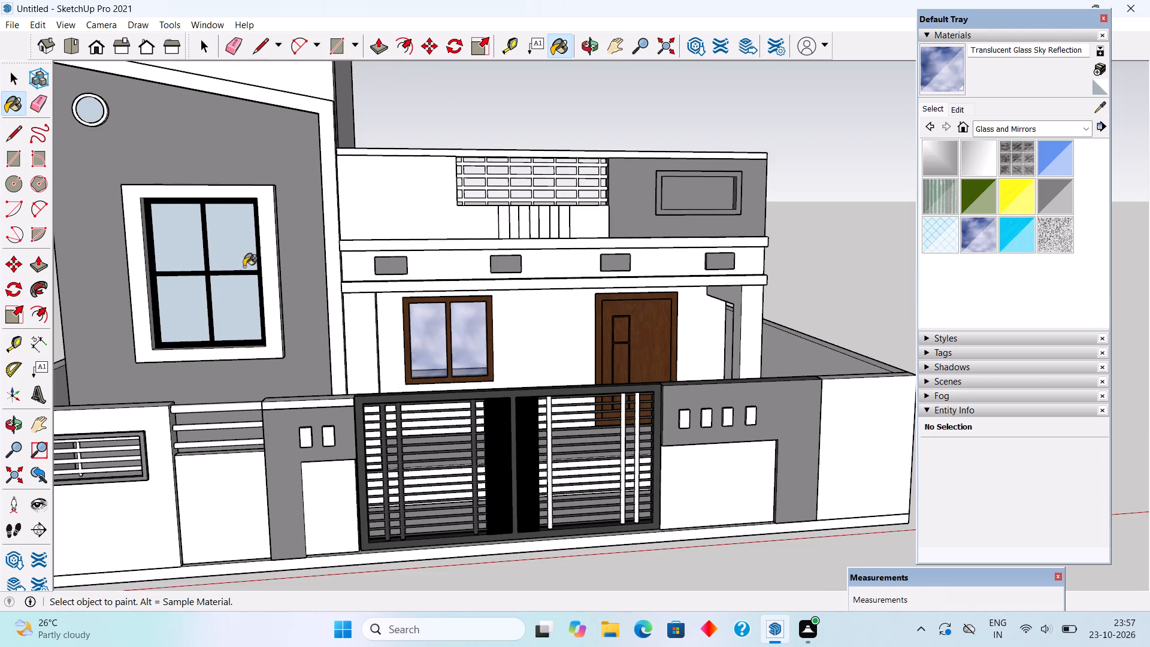
pyautogui.click(236, 246)
pyautogui.click(161, 239)
pyautogui.click(181, 309)
pyautogui.click(246, 318)
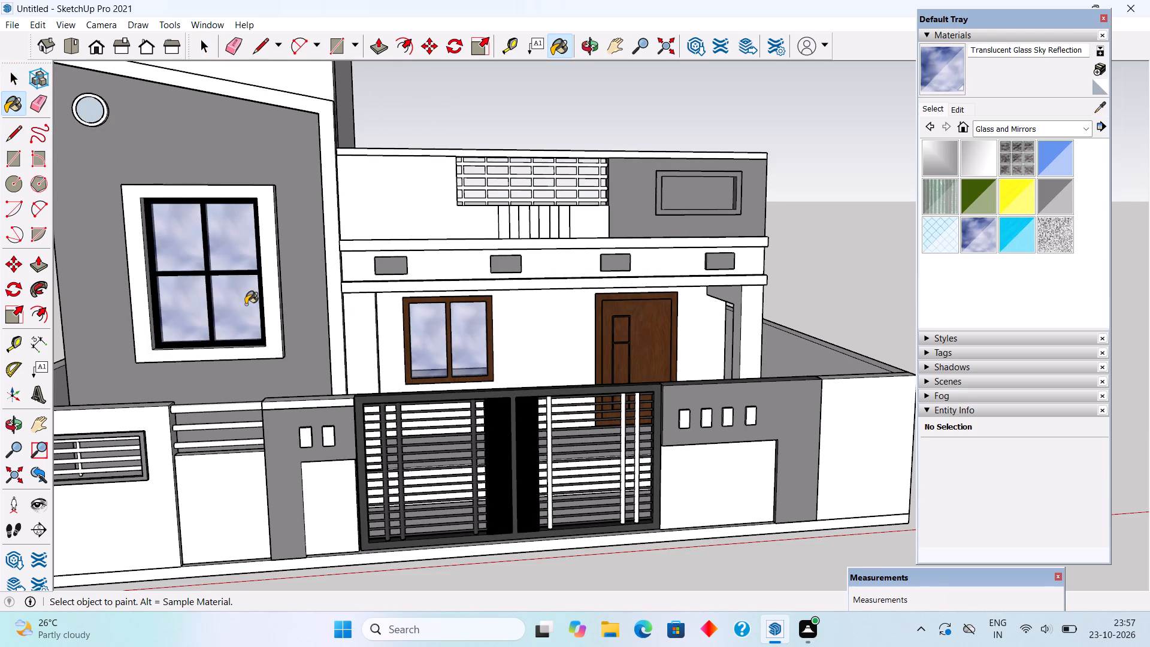
# Edit the Translucent Glass Sky Reflection material to a pale, nearly white tint using the colour wheel, and finish painting.
pyautogui.scroll(-6, 246, 304)
pyautogui.moveTo(276, 340); pyautogui.dragTo(285, 306, button='middle')
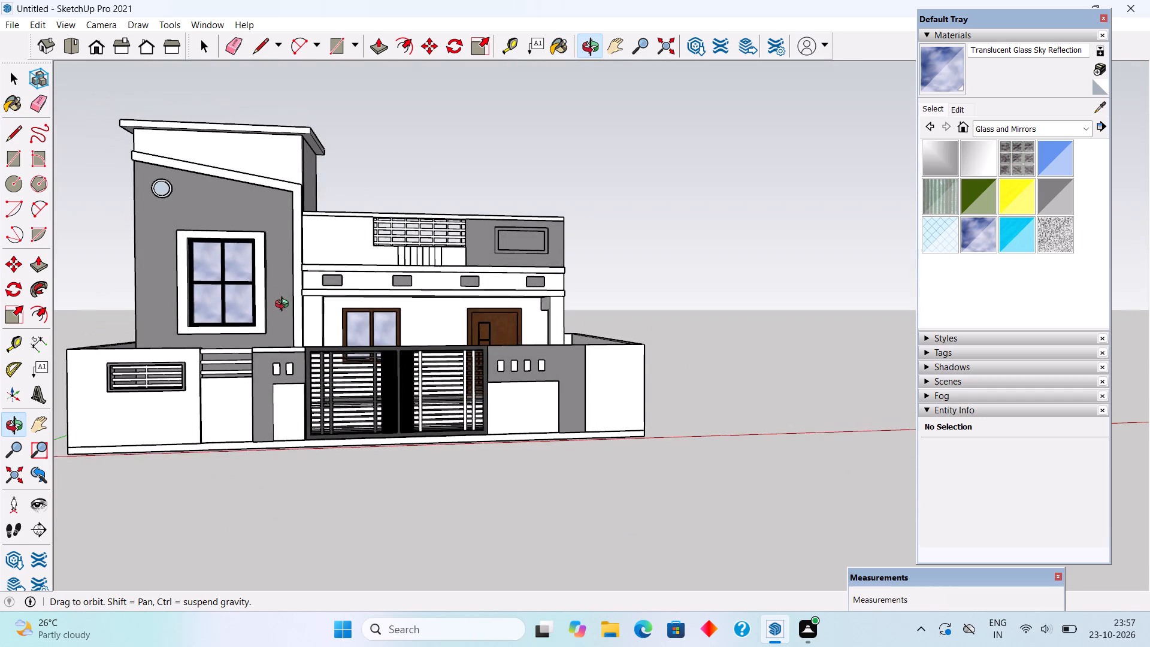
pyautogui.moveTo(285, 306); pyautogui.dragTo(293, 319, button='middle')
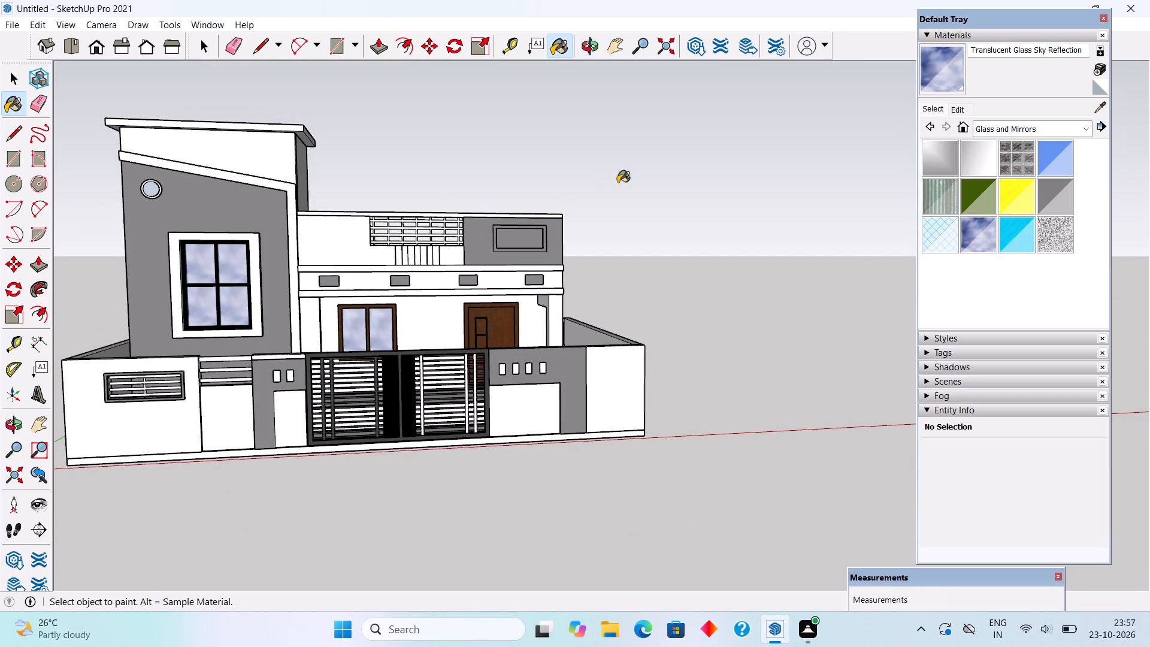
pyautogui.click(960, 107)
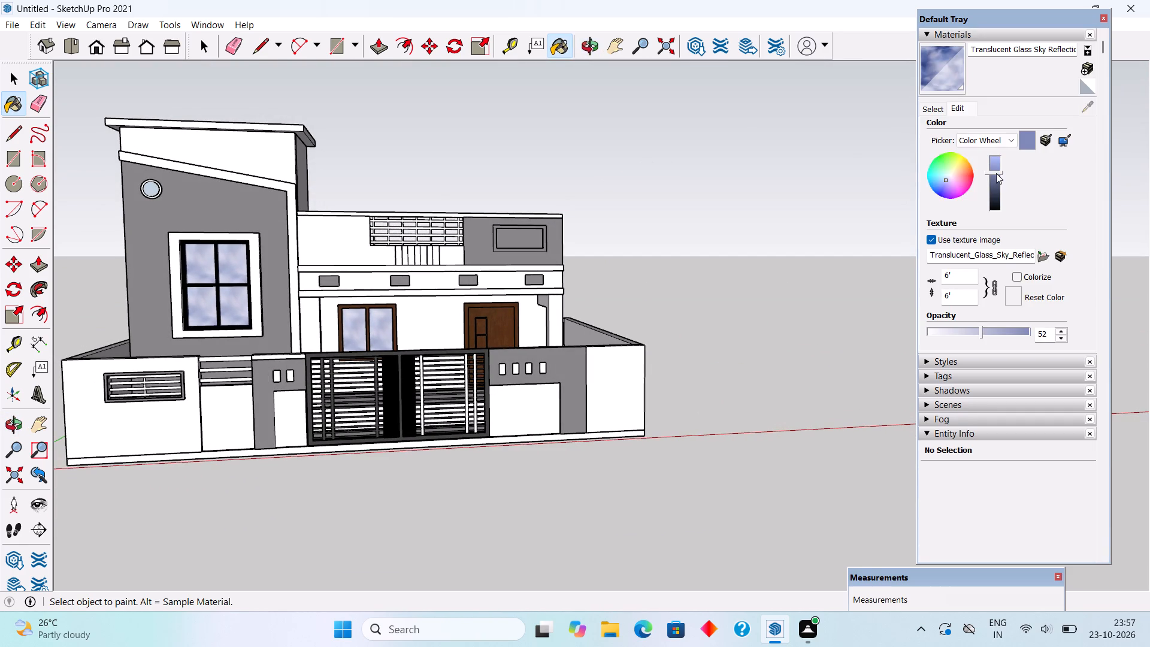
pyautogui.click(938, 177)
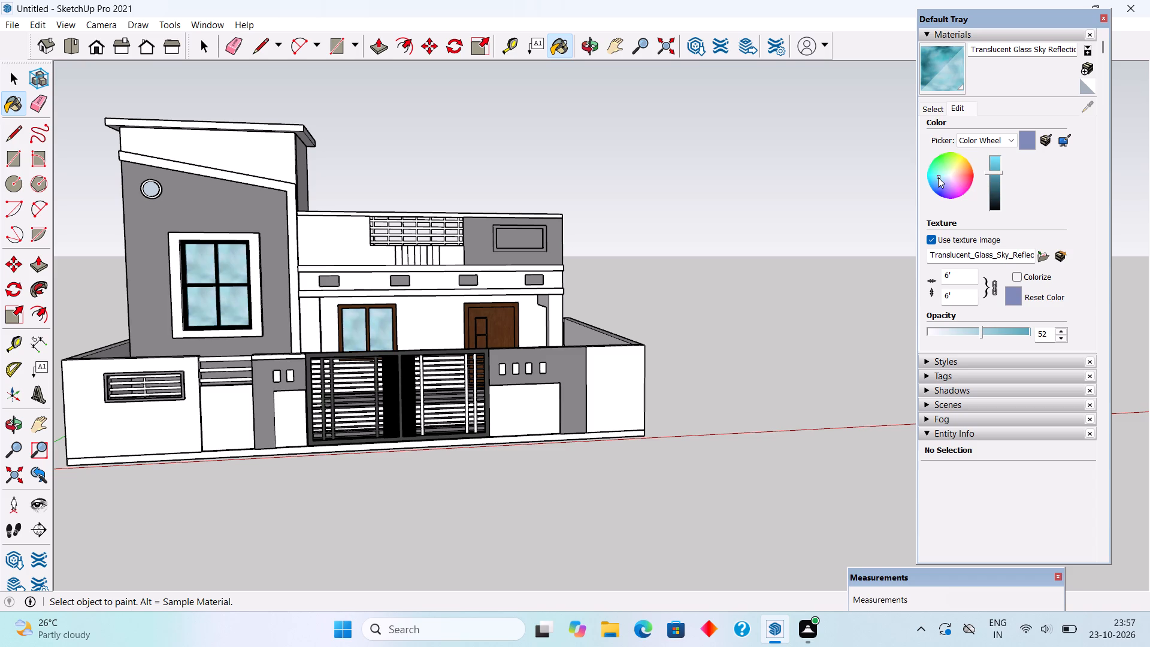
pyautogui.click(929, 177)
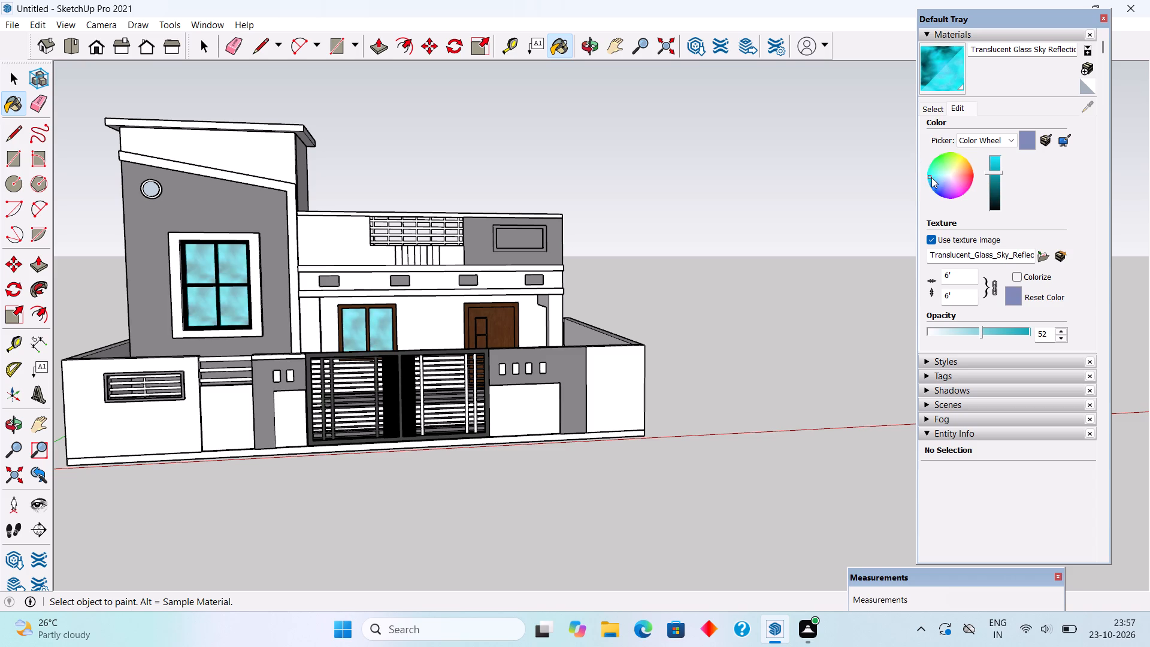
pyautogui.moveTo(1001, 174); pyautogui.dragTo(1000, 164)
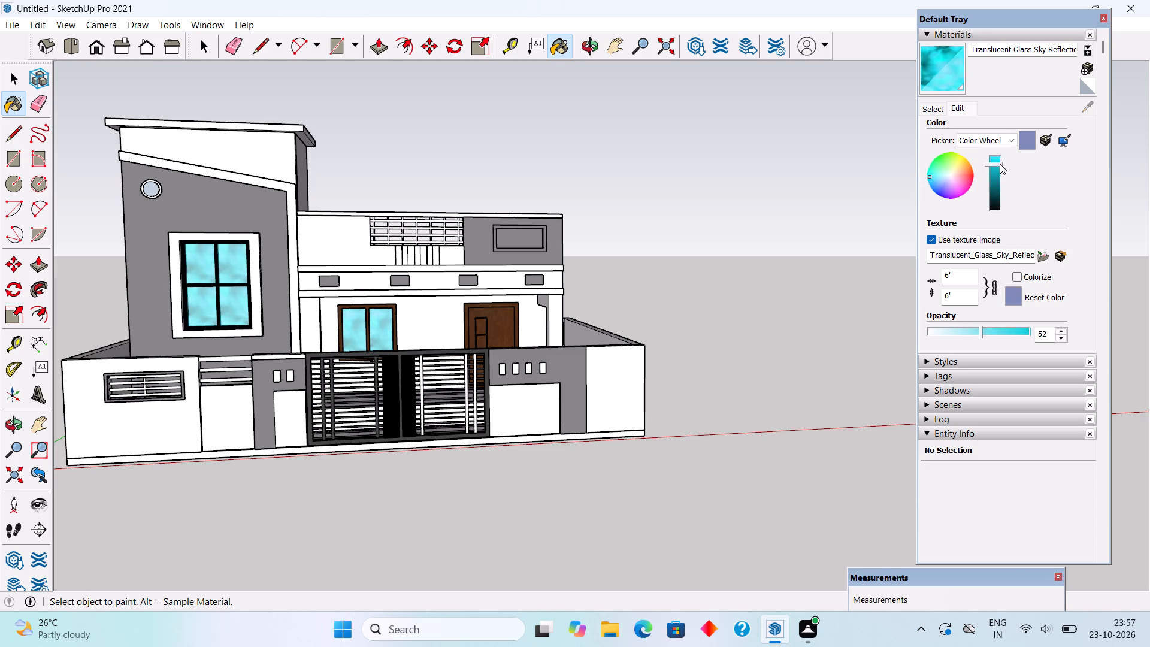
pyautogui.moveTo(1000, 164); pyautogui.dragTo(999, 161)
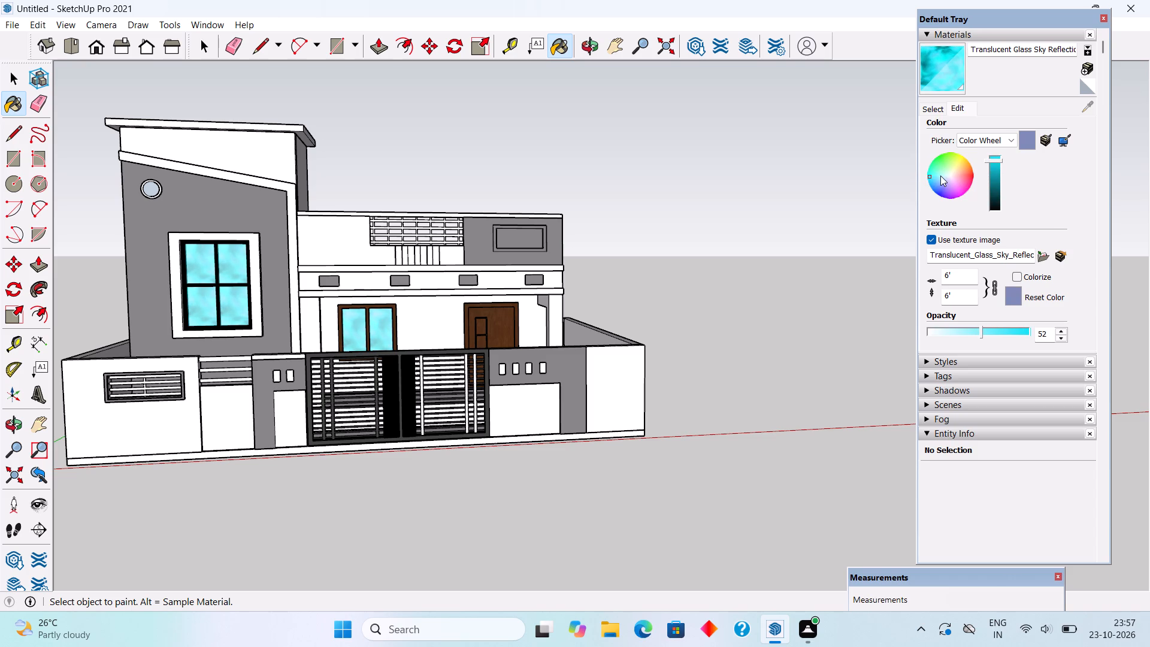
pyautogui.click(949, 176)
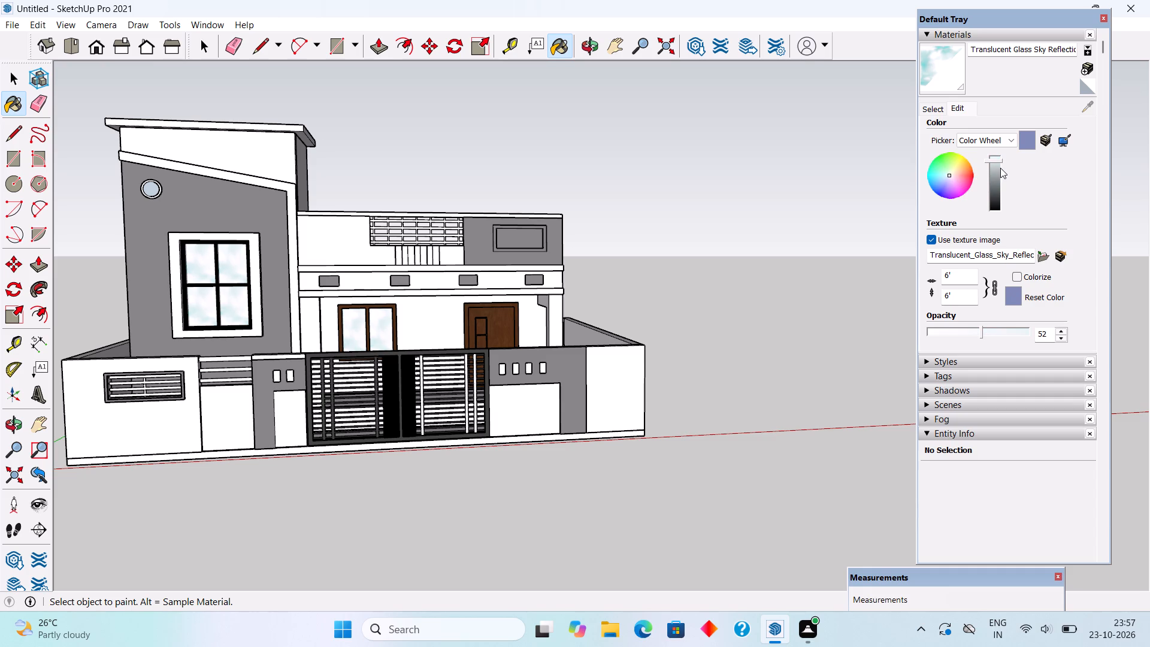
pyautogui.click(998, 159)
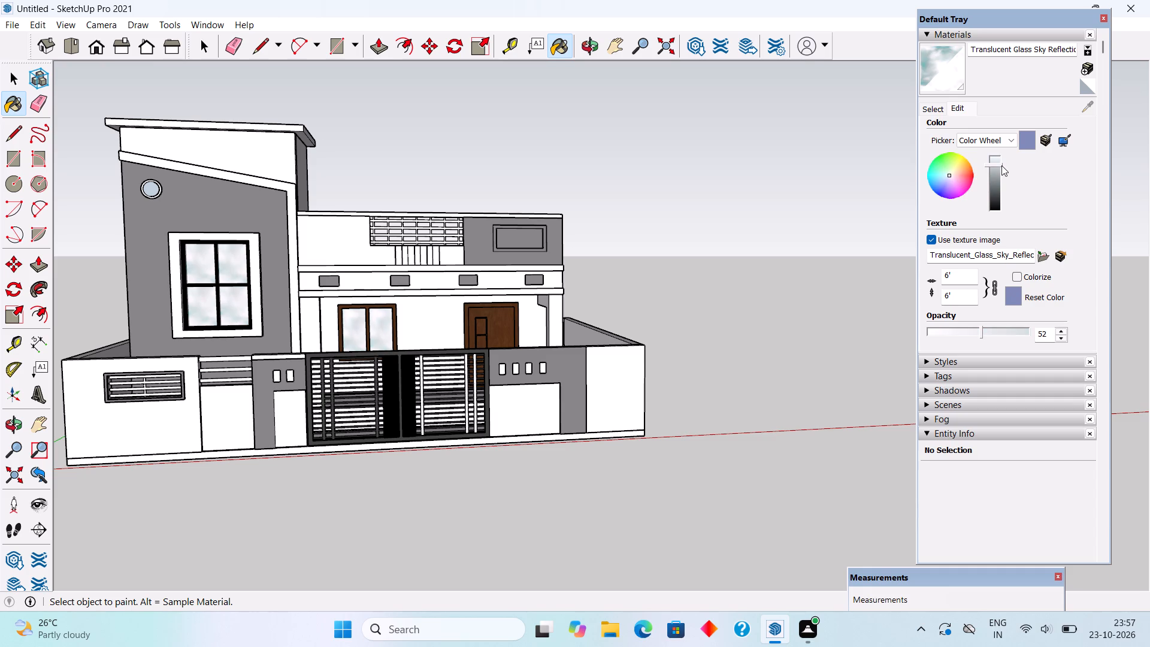
pyautogui.press('space')
pyautogui.press('space')
pyautogui.click(603, 176)
pyautogui.press('space')
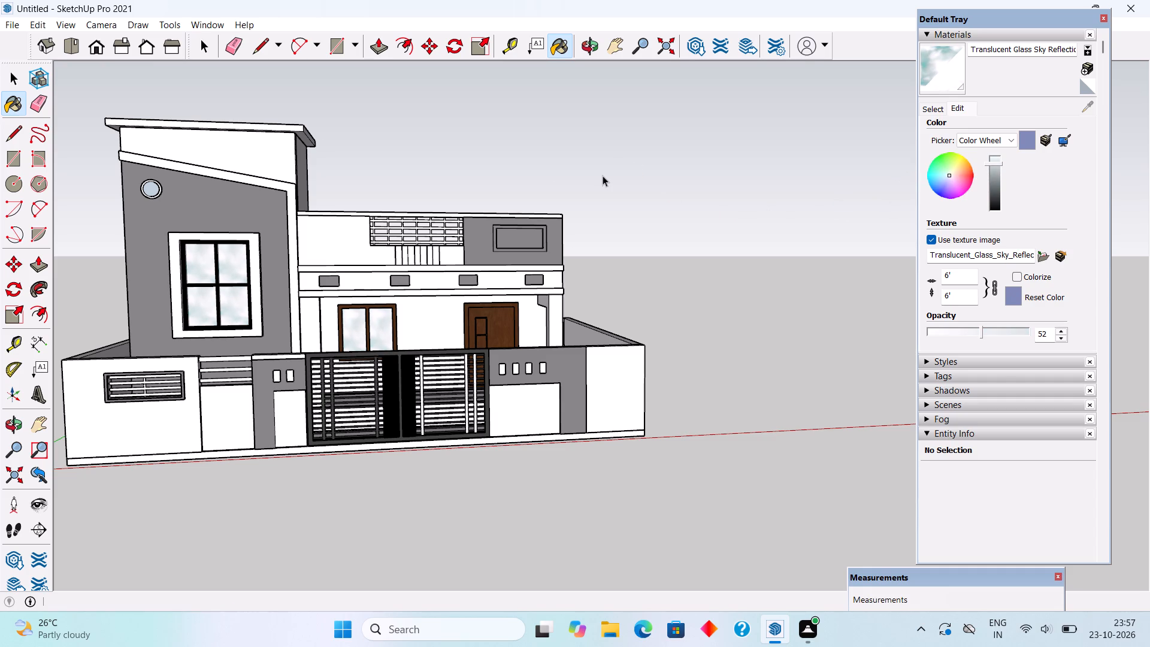
# Paint the recessed rectangular panel in the grey parapet block above the door with white Color M00.
pyautogui.scroll(-2, 476, 210)
pyautogui.scroll(9, 487, 238)
pyautogui.tripleClick(540, 234)
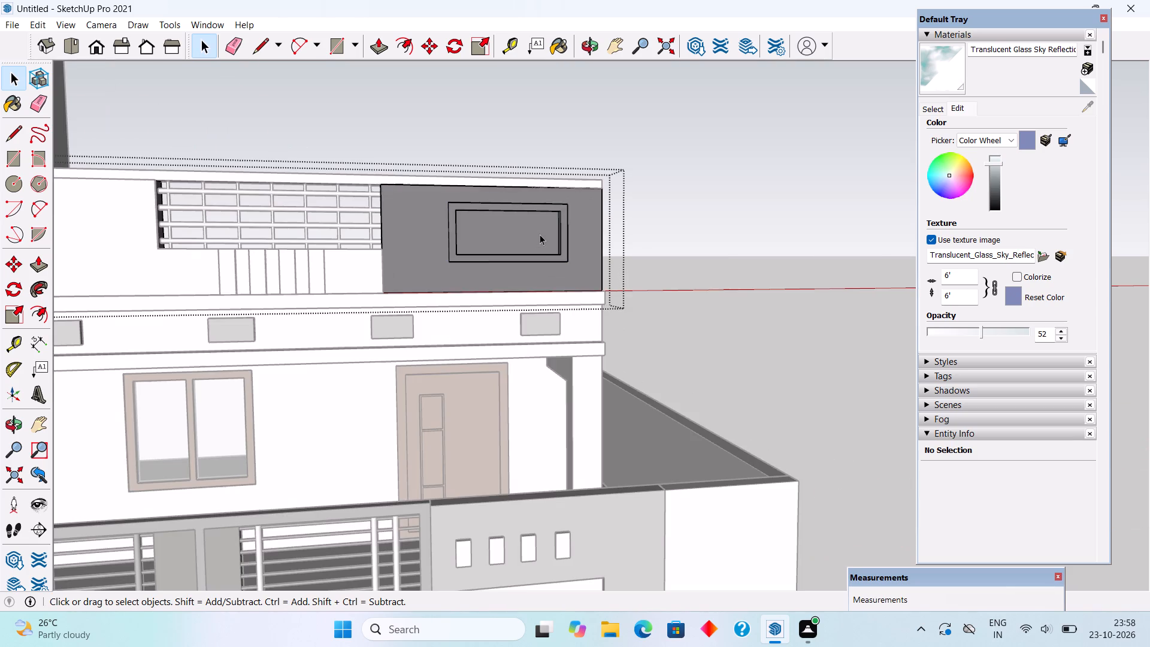
pyautogui.scroll(5, 540, 234)
pyautogui.click(540, 234)
pyautogui.scroll(3, 540, 234)
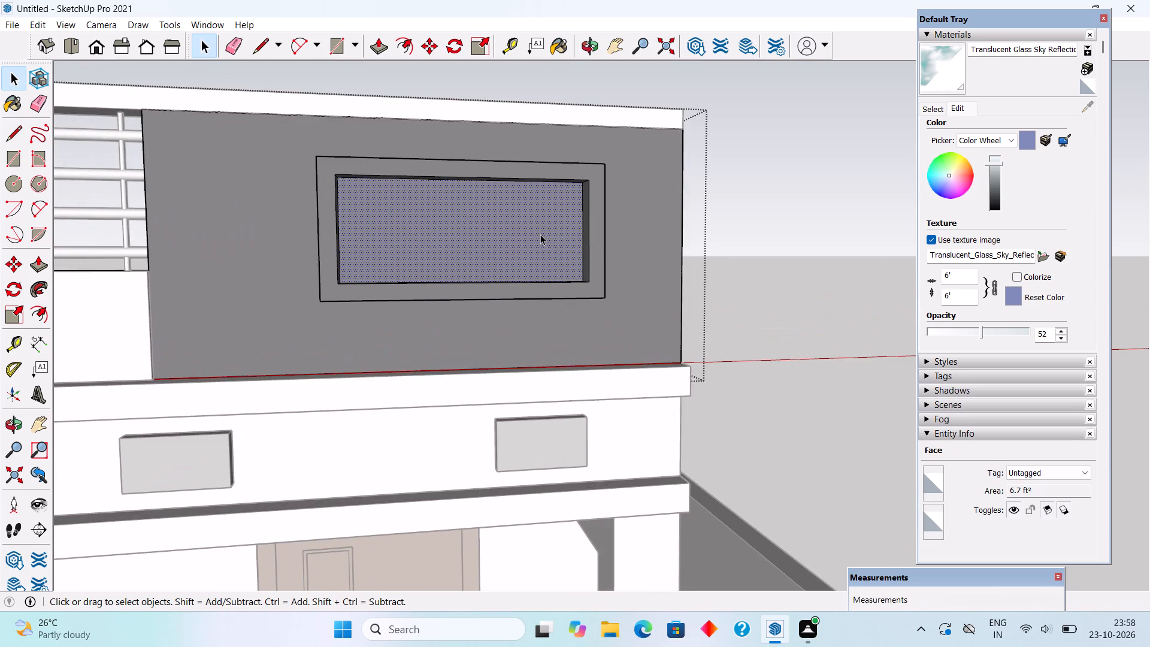
pyautogui.moveTo(529, 266); pyautogui.dragTo(522, 294, button='middle')
pyautogui.scroll(1, 520, 294)
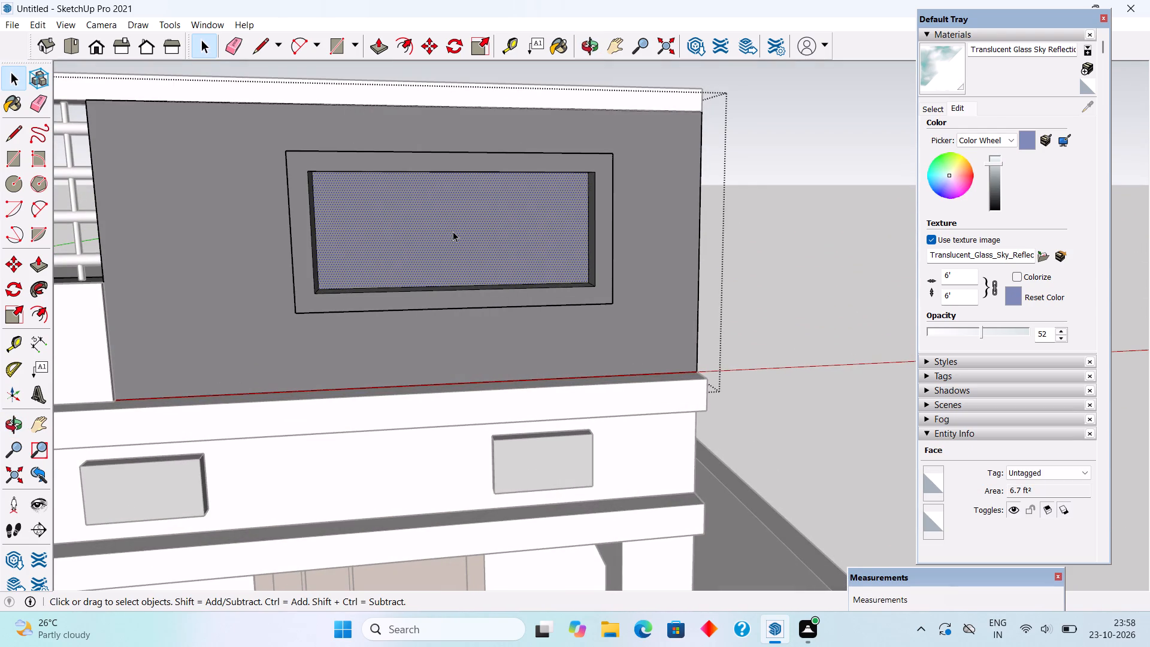
pyautogui.scroll(1, 460, 231)
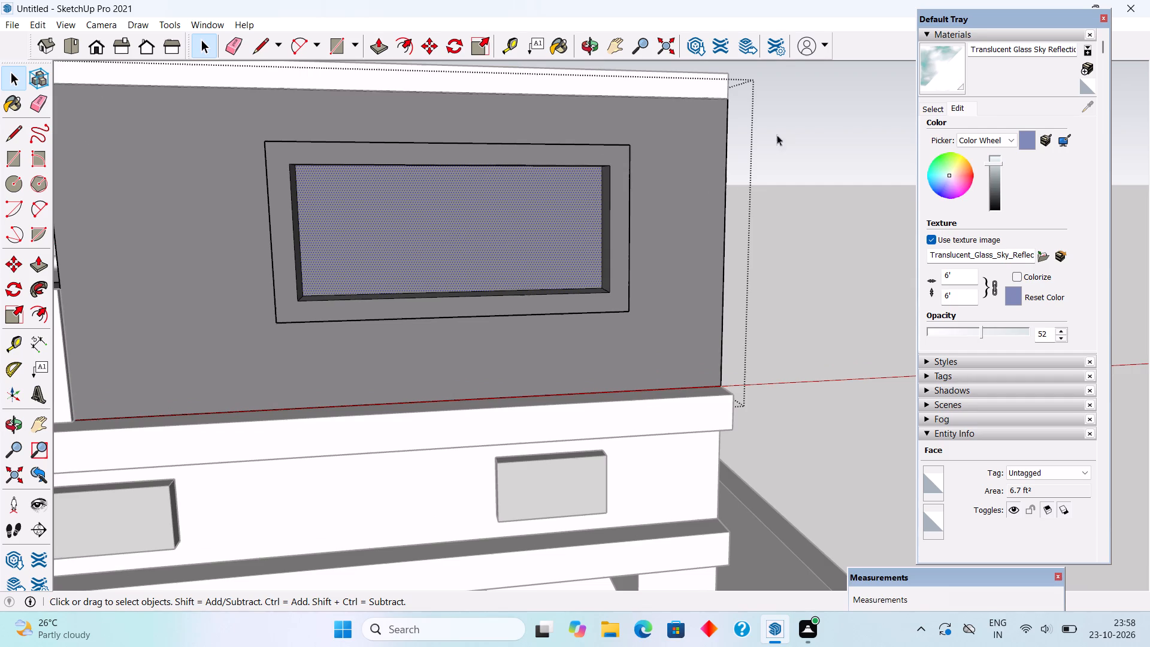
pyautogui.click(928, 111)
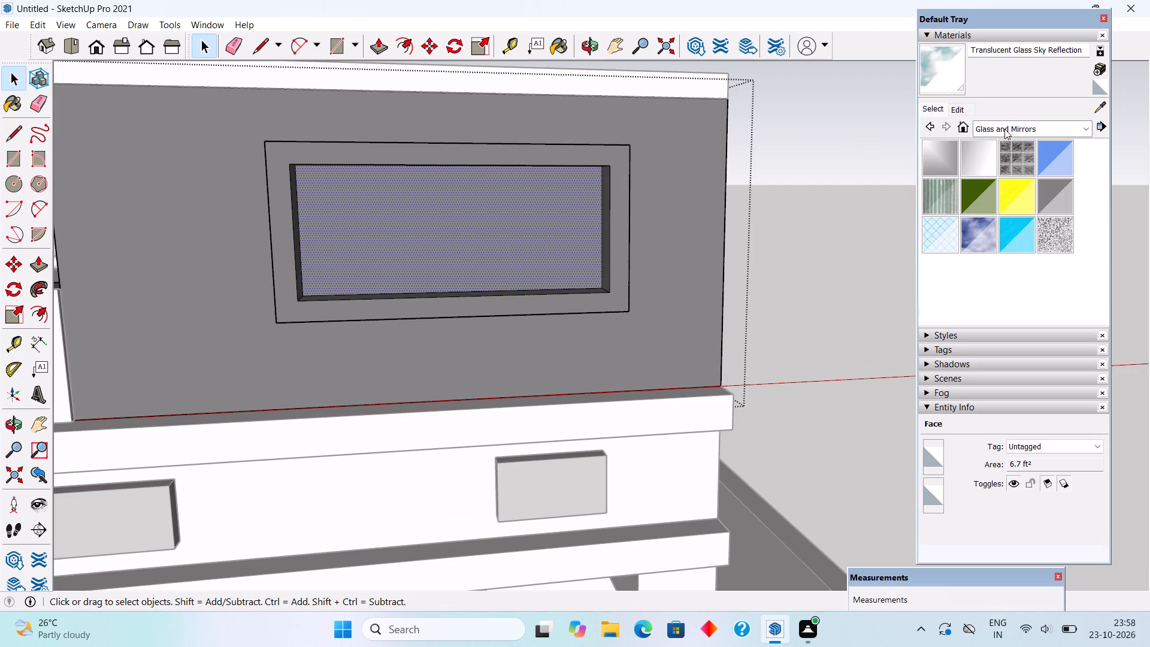
pyautogui.click(1009, 122)
pyautogui.click(1013, 185)
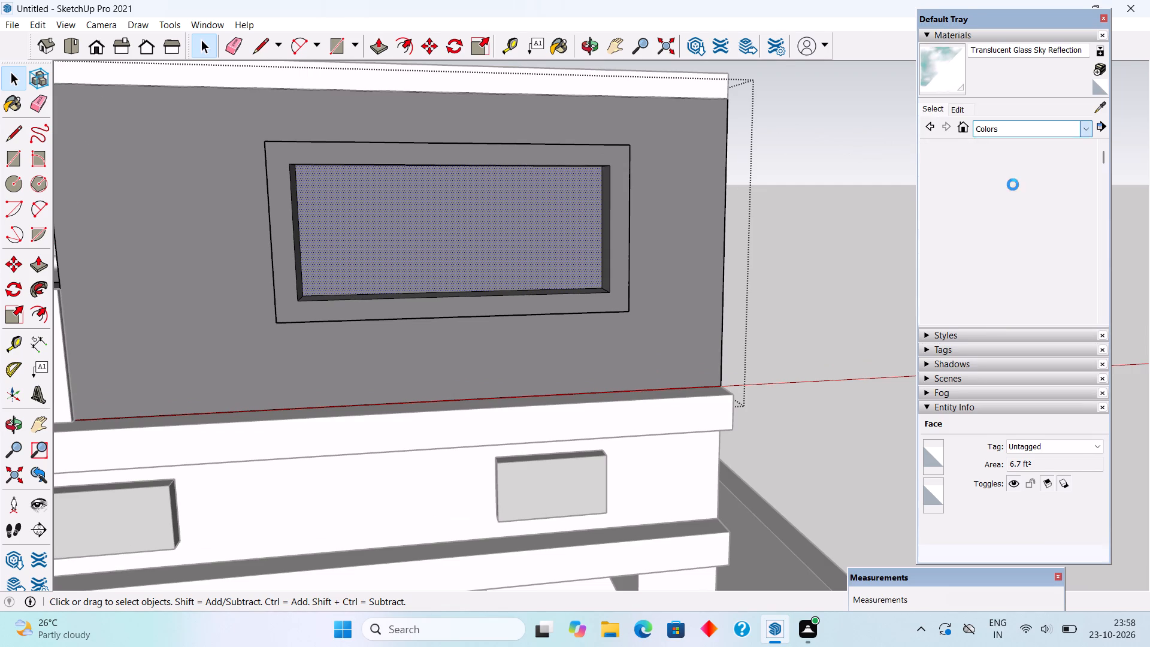
pyautogui.scroll(-14, 1013, 185)
pyautogui.scroll(1, 1013, 185)
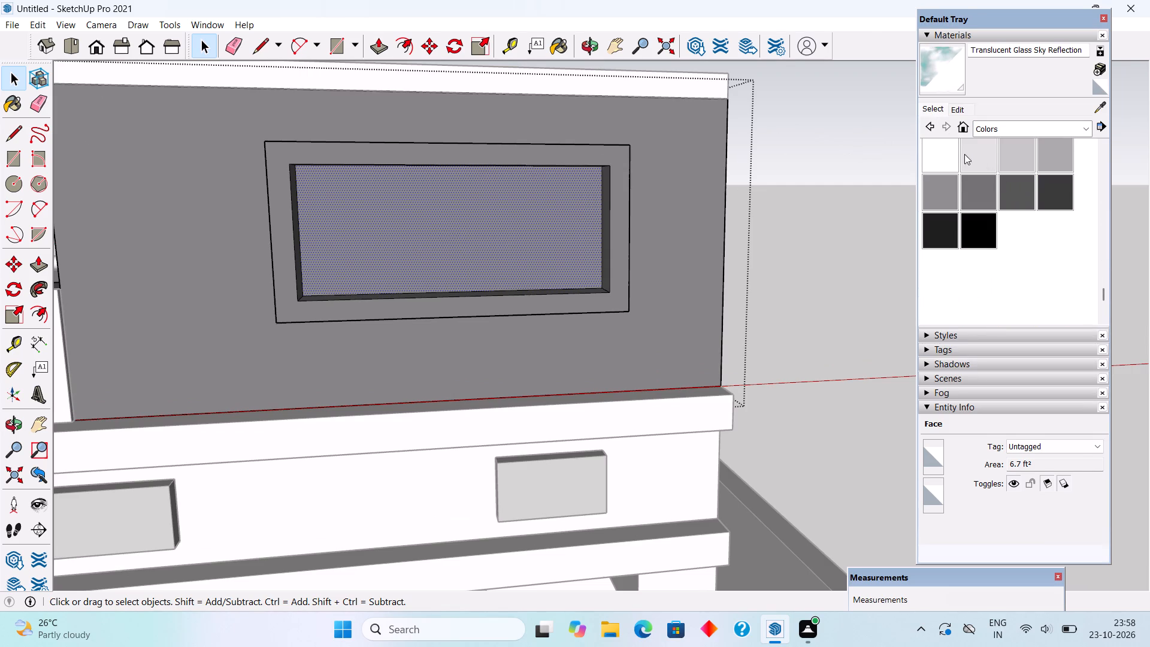
pyautogui.click(954, 152)
pyautogui.click(580, 204)
pyautogui.press('space')
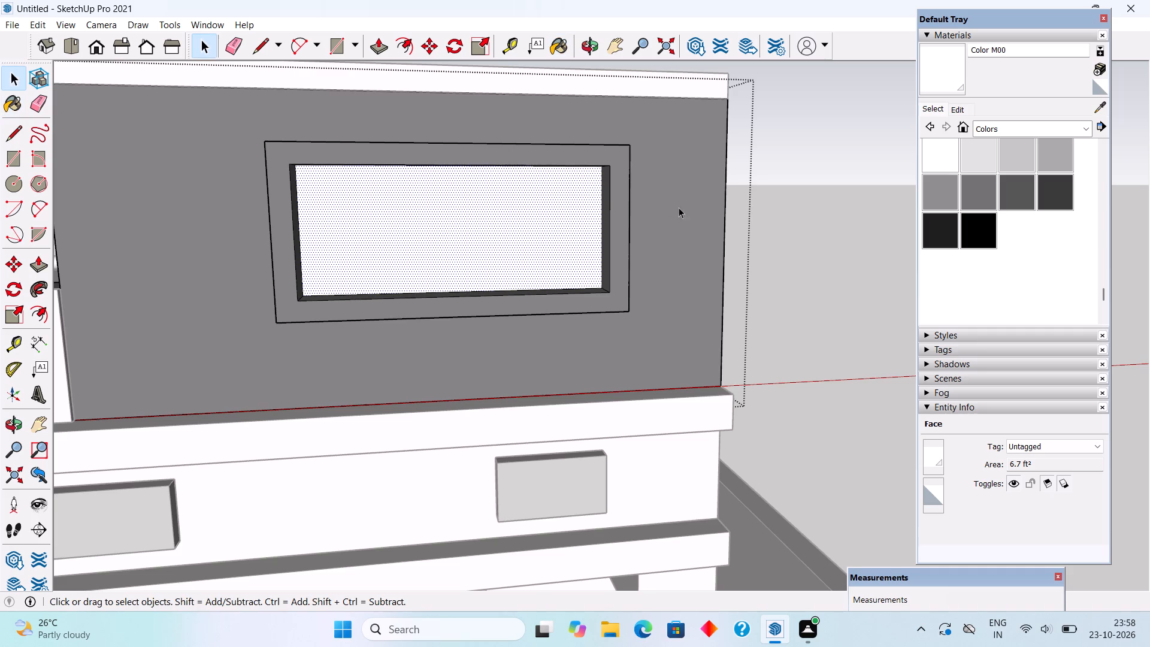
pyautogui.click(761, 214)
# Paint the front face of the raised frame around the parapet's recessed panel with white Color M00.
pyautogui.scroll(-14, 761, 215)
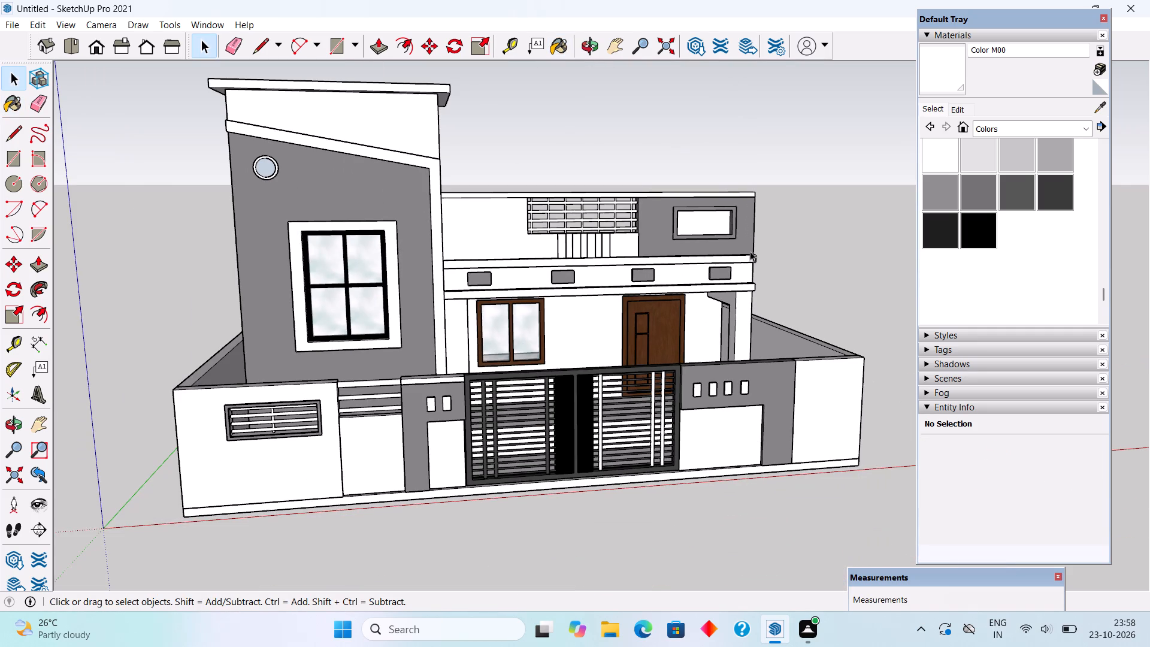
pyautogui.moveTo(742, 258); pyautogui.dragTo(713, 257, button='middle')
pyautogui.scroll(-1, 713, 257)
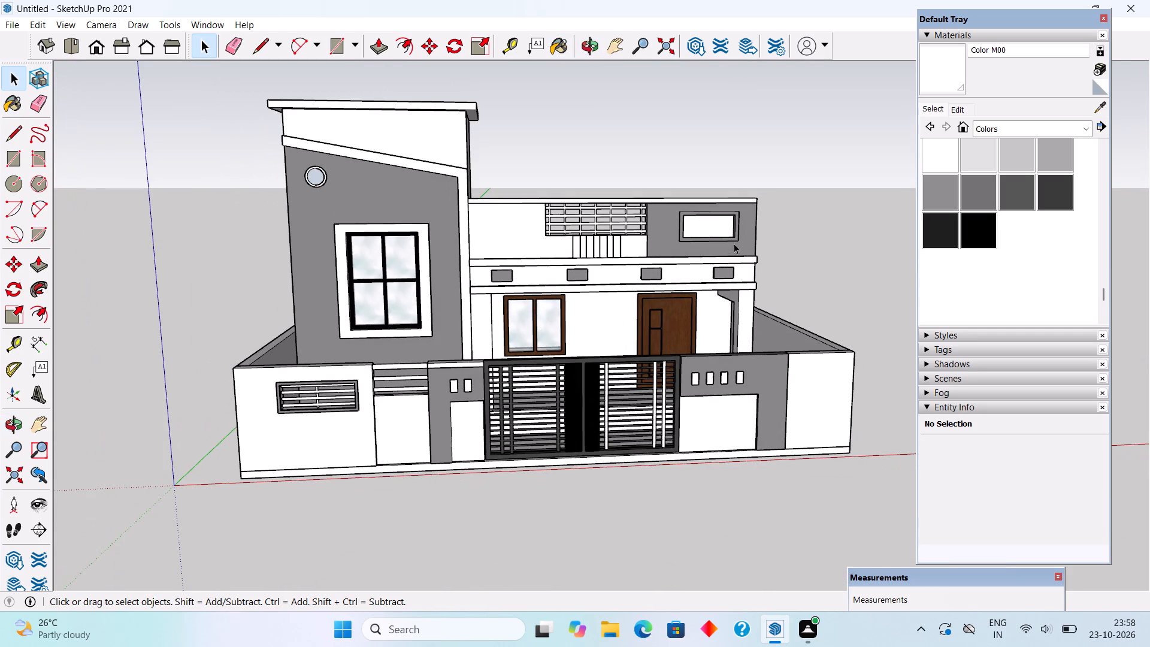
pyautogui.scroll(9, 736, 236)
pyautogui.tripleClick(740, 225)
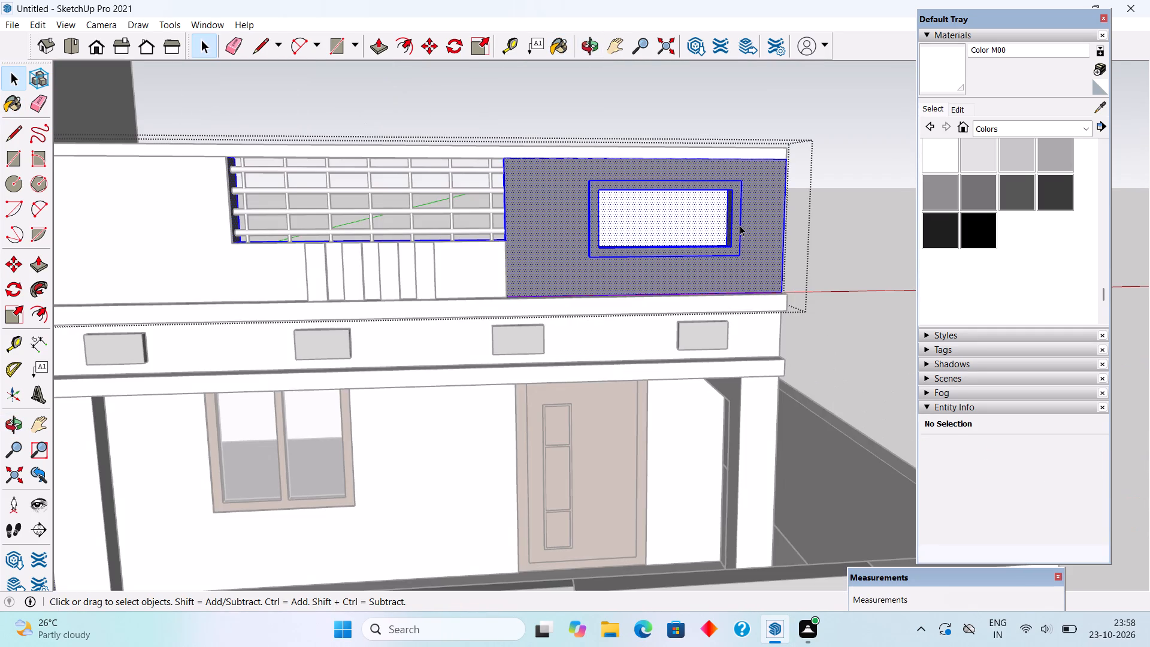
pyautogui.scroll(5, 739, 221)
pyautogui.click(739, 221)
pyautogui.click(931, 154)
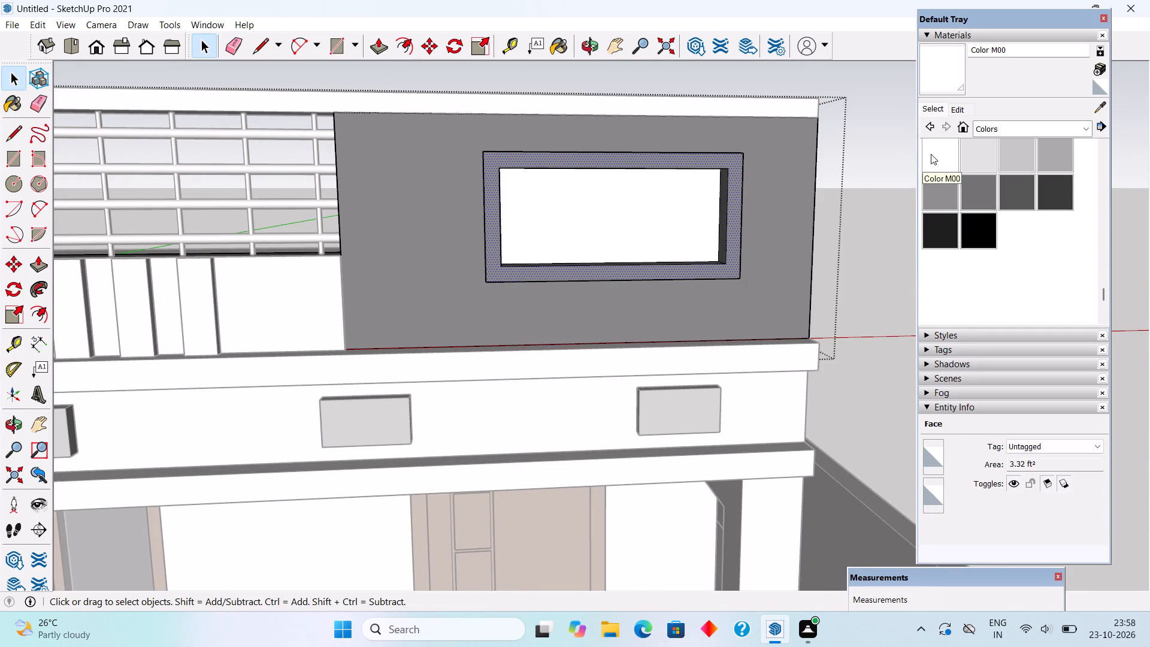
pyautogui.click(741, 225)
pyautogui.click(731, 225)
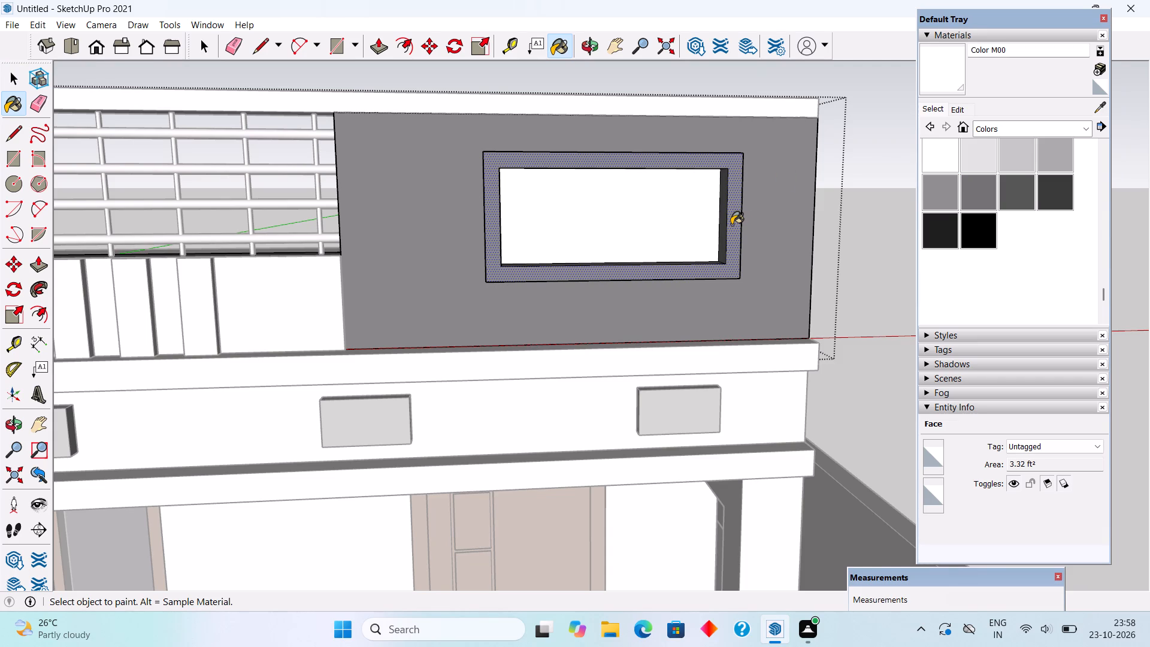
# Paint the inner side, bottom and top faces of the parapet panel's recess with white Color M00 and finish editing the group.
pyautogui.moveTo(742, 249); pyautogui.dragTo(904, 310, button='middle')
pyautogui.scroll(4, 734, 235)
pyautogui.click(704, 207)
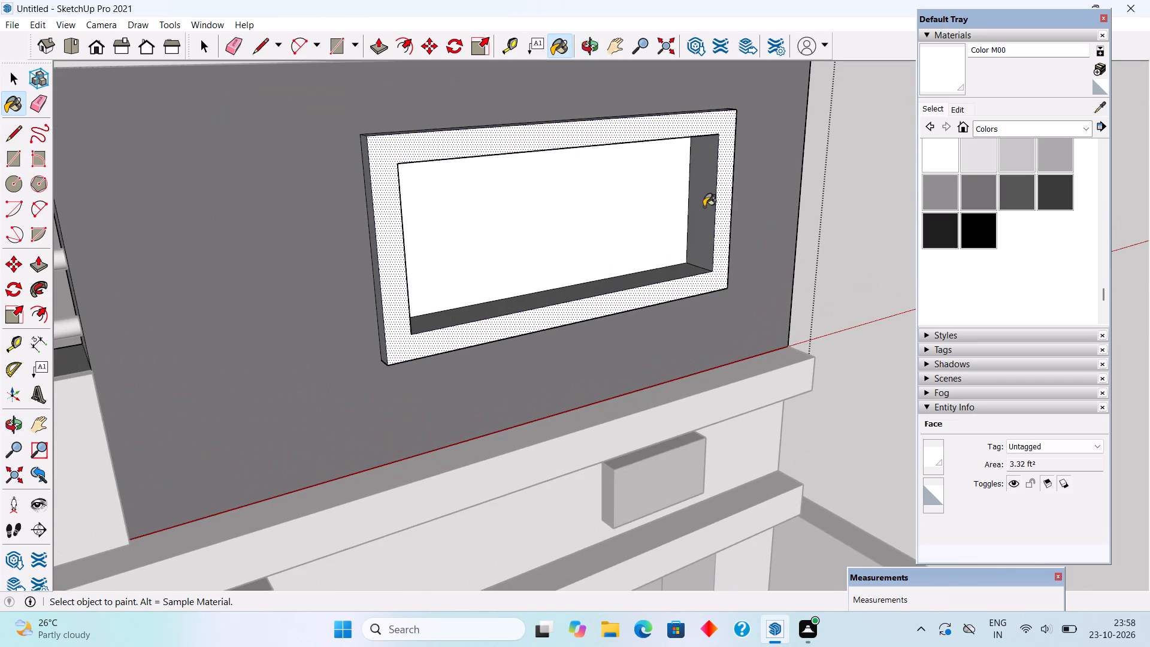
pyautogui.click(680, 265)
pyautogui.click(671, 266)
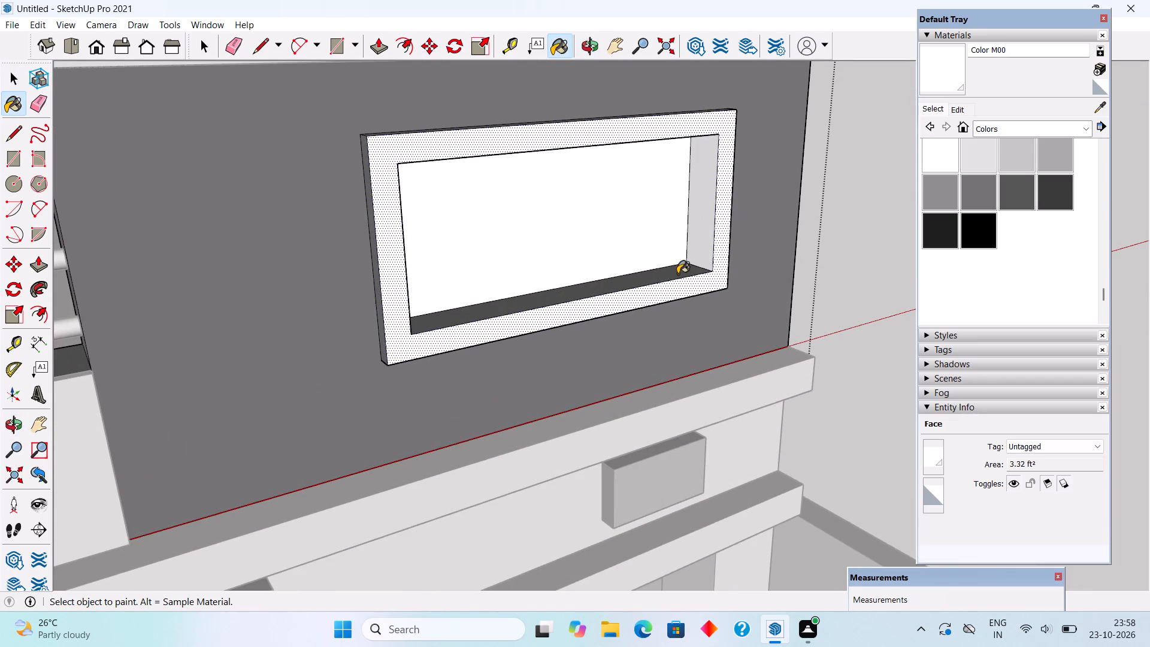
pyautogui.click(677, 274)
pyautogui.moveTo(662, 274); pyautogui.dragTo(368, 203, button='middle')
pyautogui.click(307, 180)
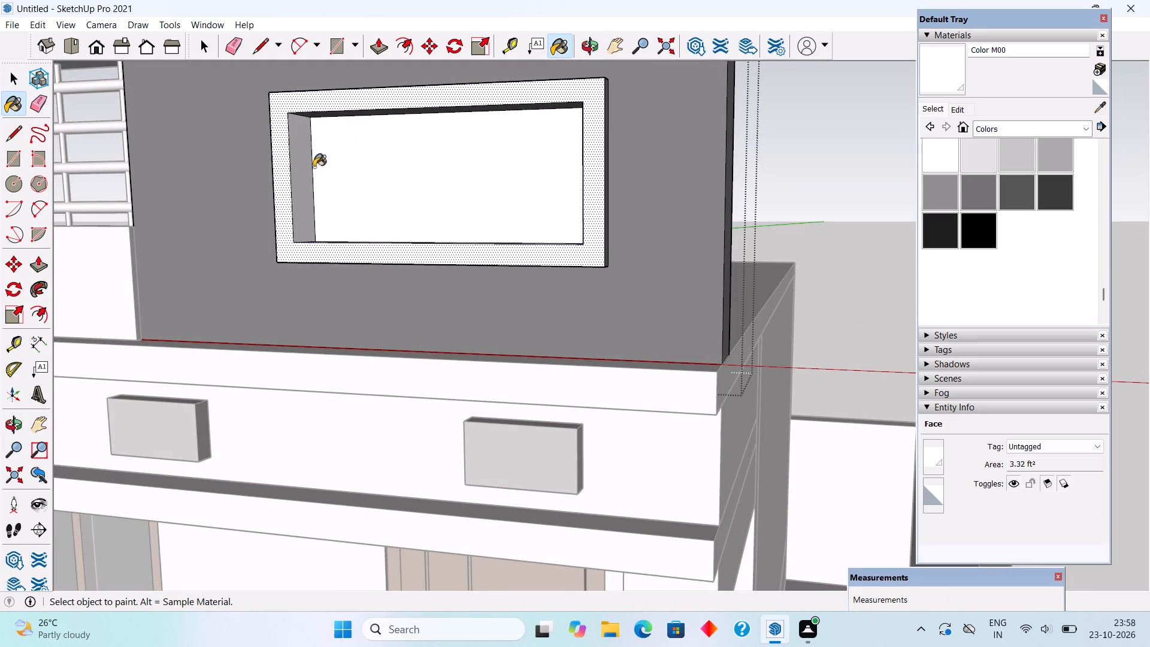
pyautogui.moveTo(352, 137); pyautogui.dragTo(376, 85, button='middle')
pyautogui.click(391, 89)
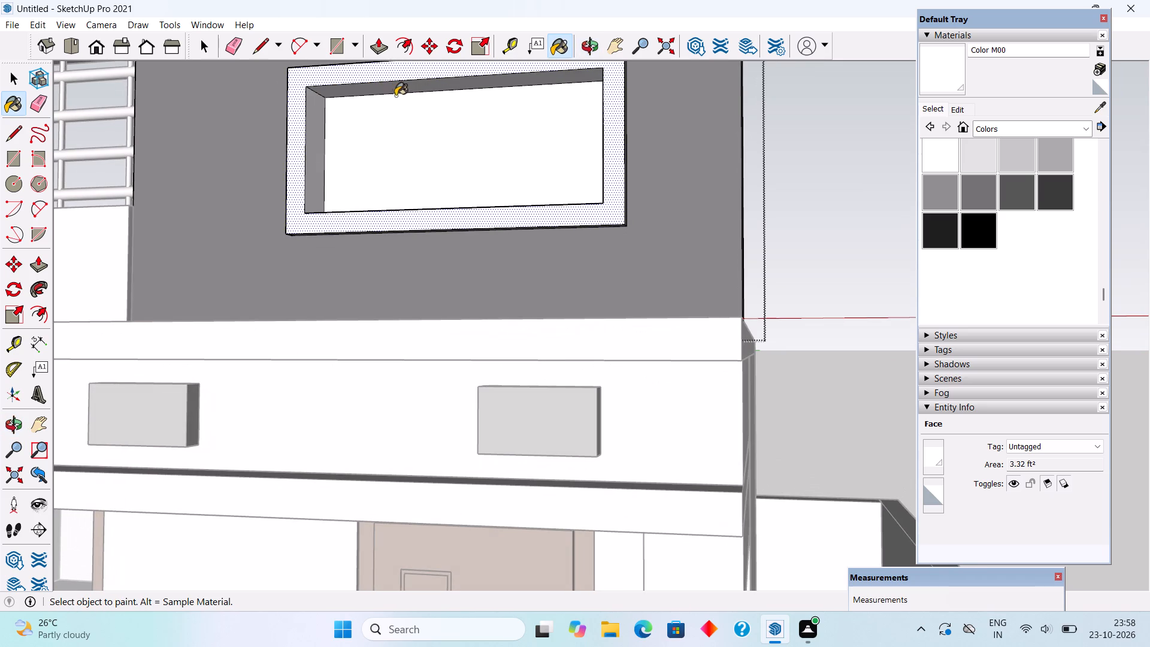
pyautogui.press('space')
pyautogui.click(787, 268)
pyautogui.scroll(-5, 780, 276)
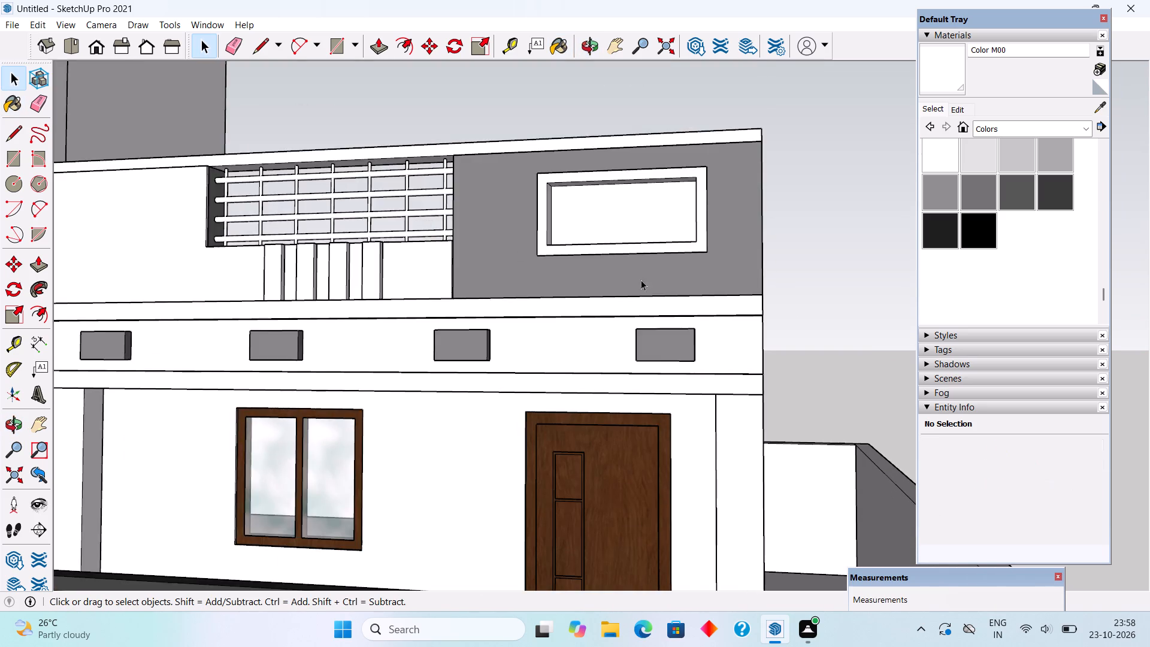
pyautogui.scroll(-4, 632, 279)
pyautogui.moveTo(601, 282); pyautogui.dragTo(645, 343, button='middle')
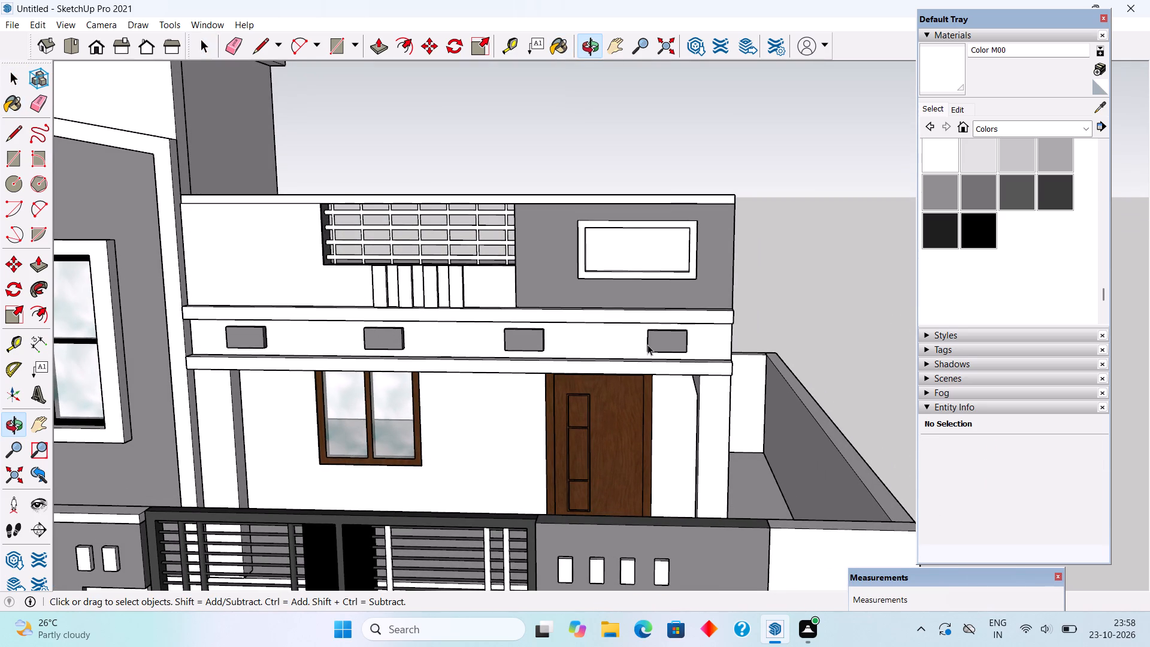
# Paint the tower's upper wall face, above the sloping white band, with dark teal Color H08.
pyautogui.scroll(-3, 647, 343)
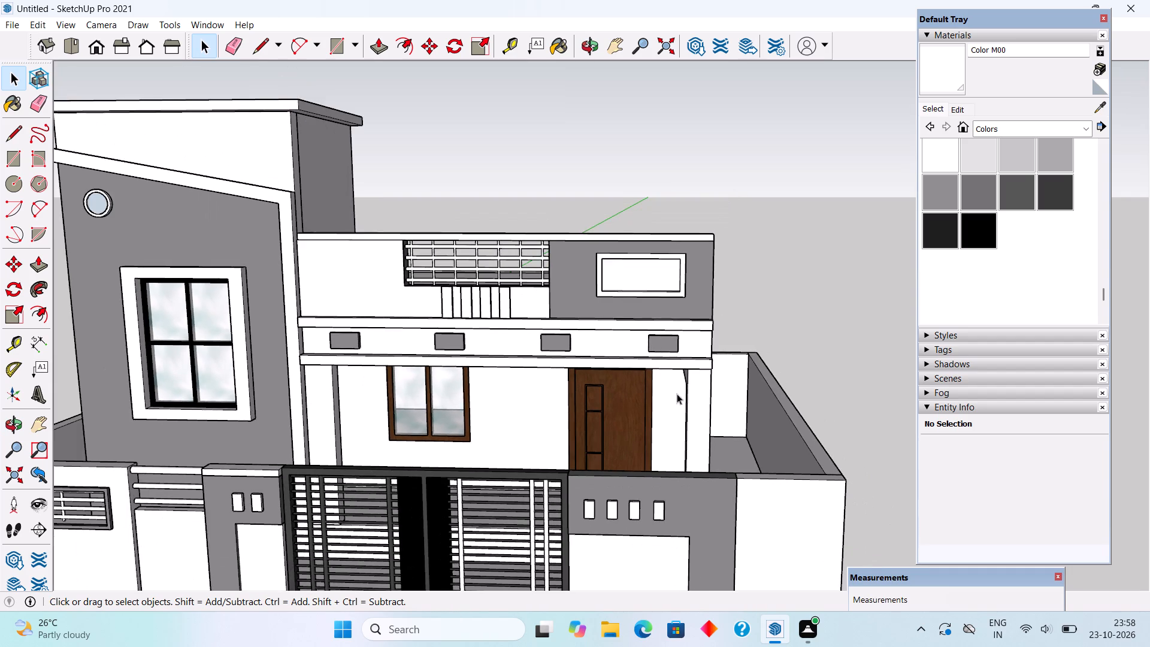
pyautogui.scroll(-4, 691, 398)
pyautogui.moveTo(632, 404); pyautogui.dragTo(736, 379, button='middle')
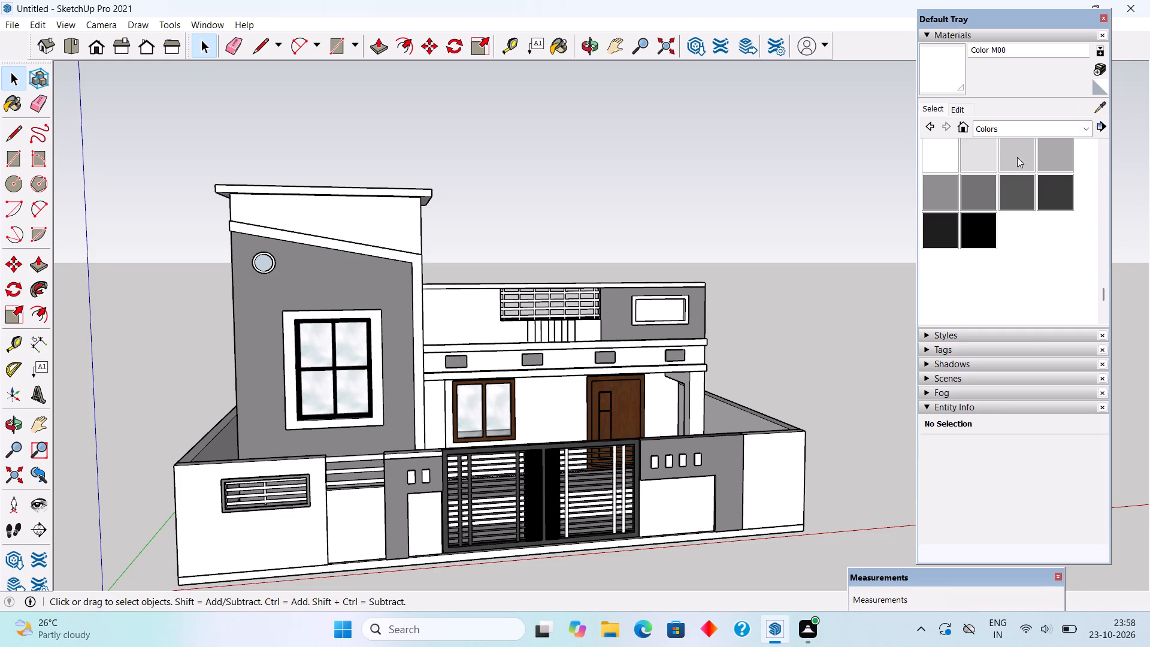
pyautogui.scroll(5, 1018, 170)
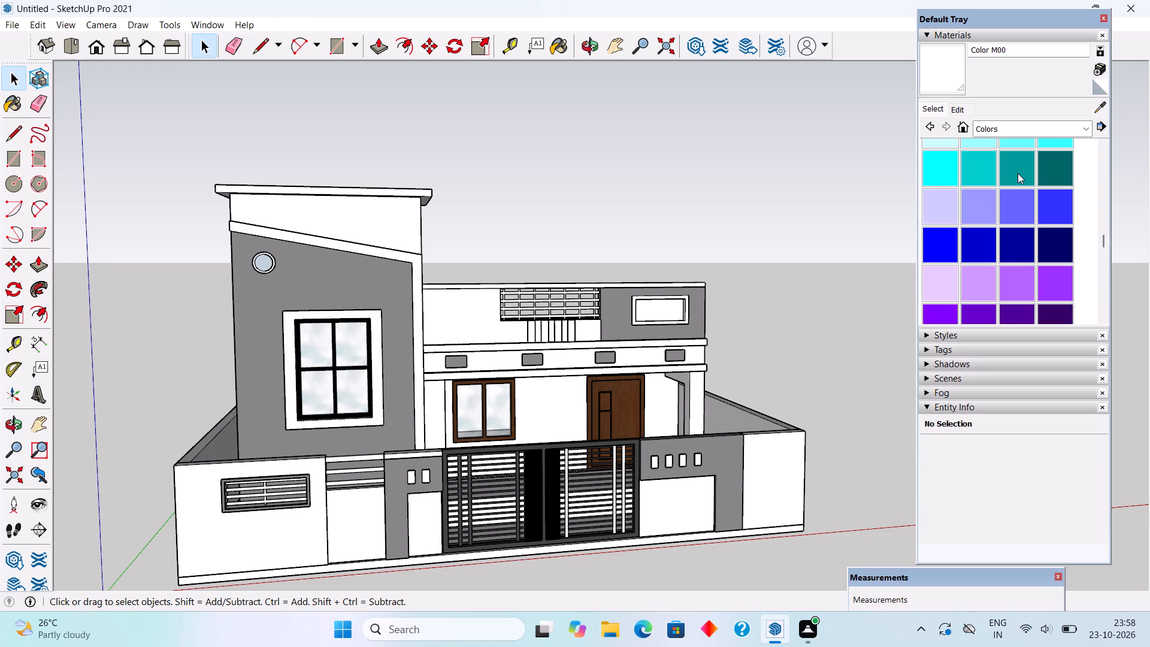
pyautogui.click(1018, 173)
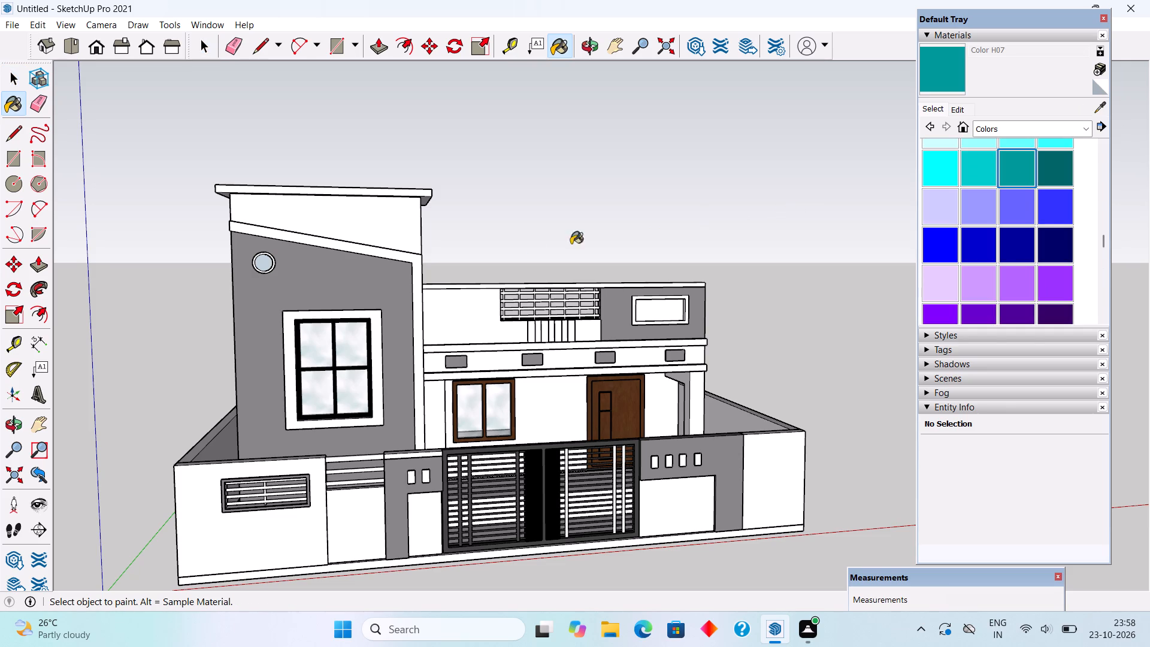
pyautogui.click(1046, 173)
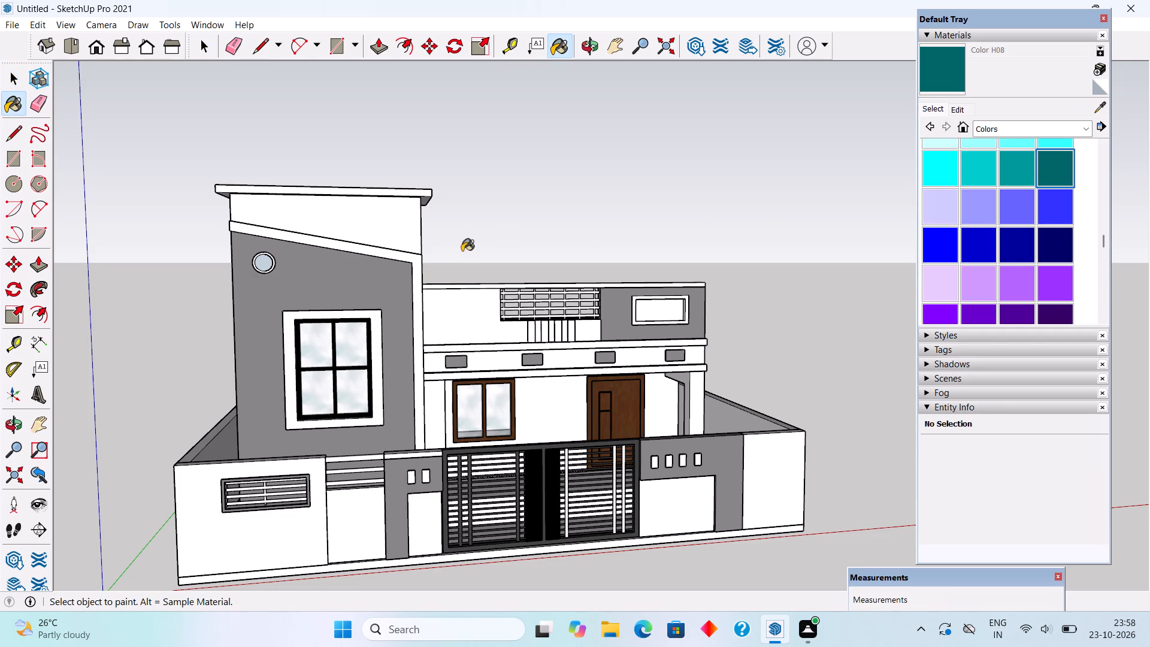
pyautogui.click(408, 230)
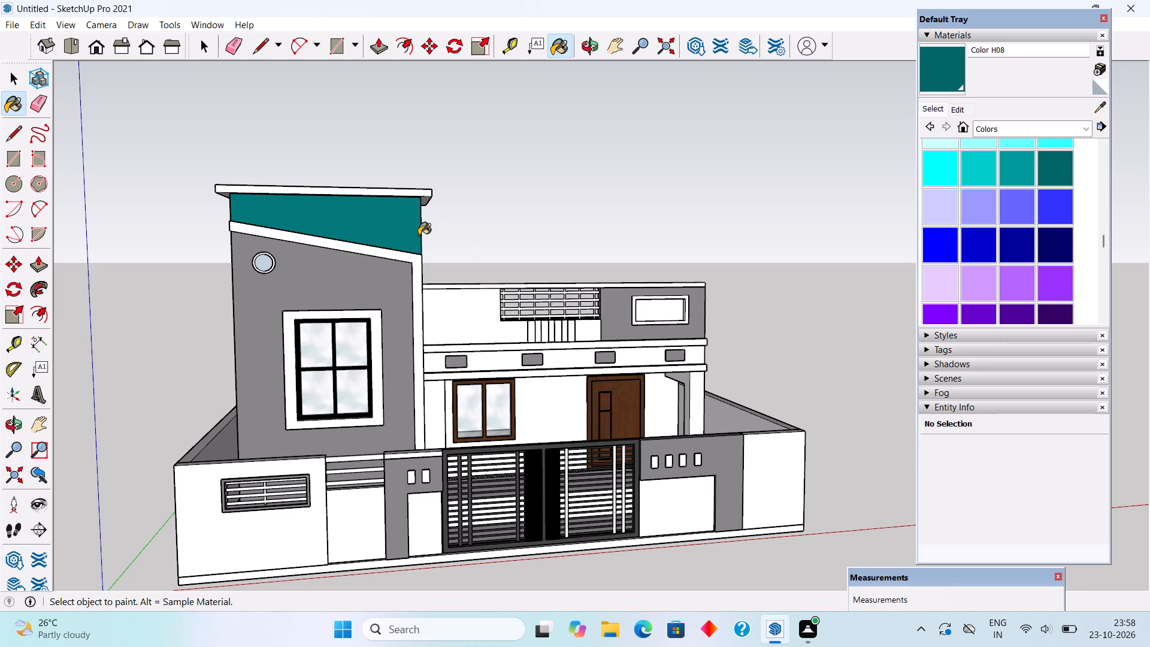
# Paint the white panels of the front boundary wall on both sides of the gate with Color H08.
pyautogui.click(672, 506)
pyautogui.click(768, 482)
pyautogui.click(379, 521)
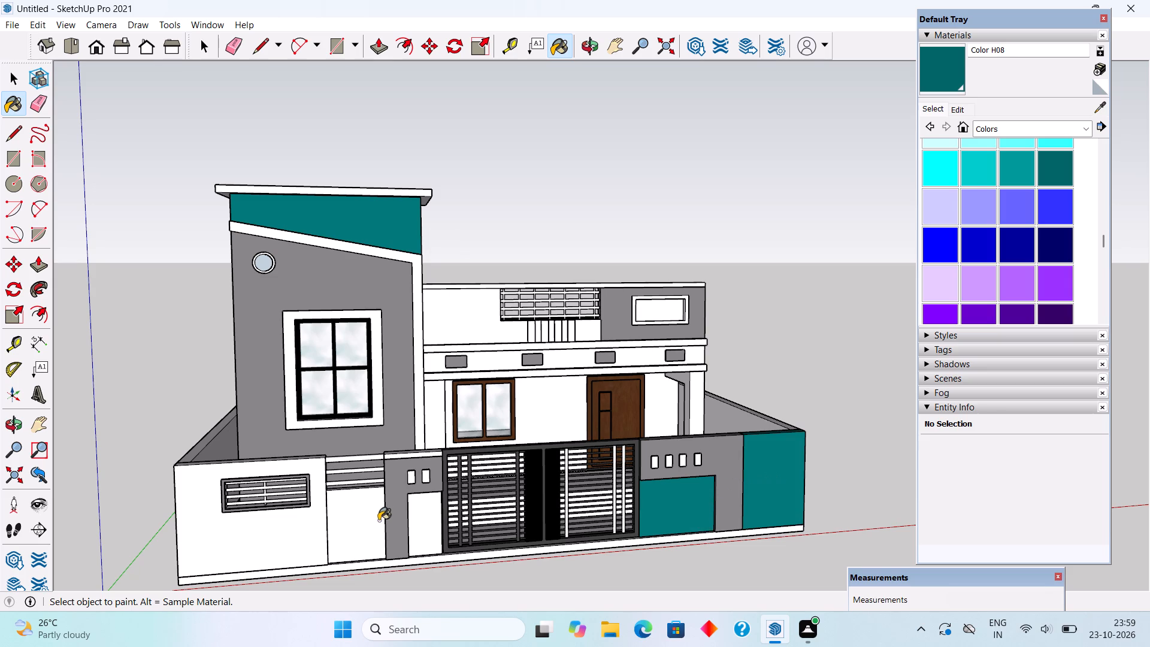
# Paint the white parapet wall around the railing, beside the grey block, with Color H08.
pyautogui.moveTo(481, 512); pyautogui.dragTo(410, 498, button='middle')
pyautogui.click(451, 309)
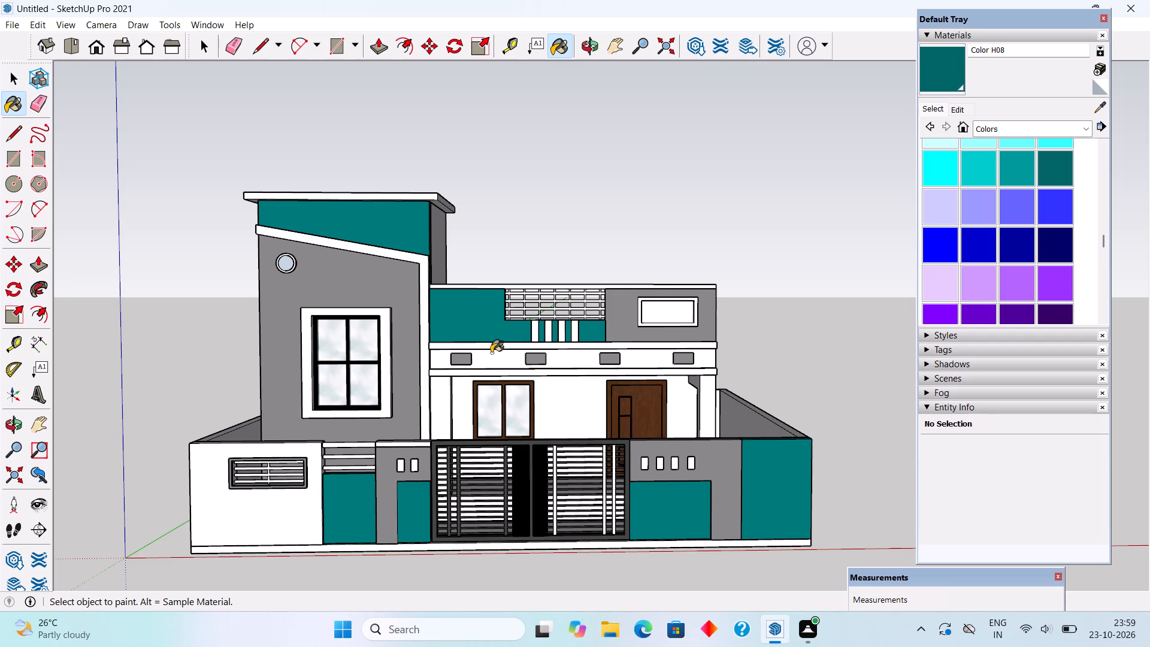
pyautogui.press('space')
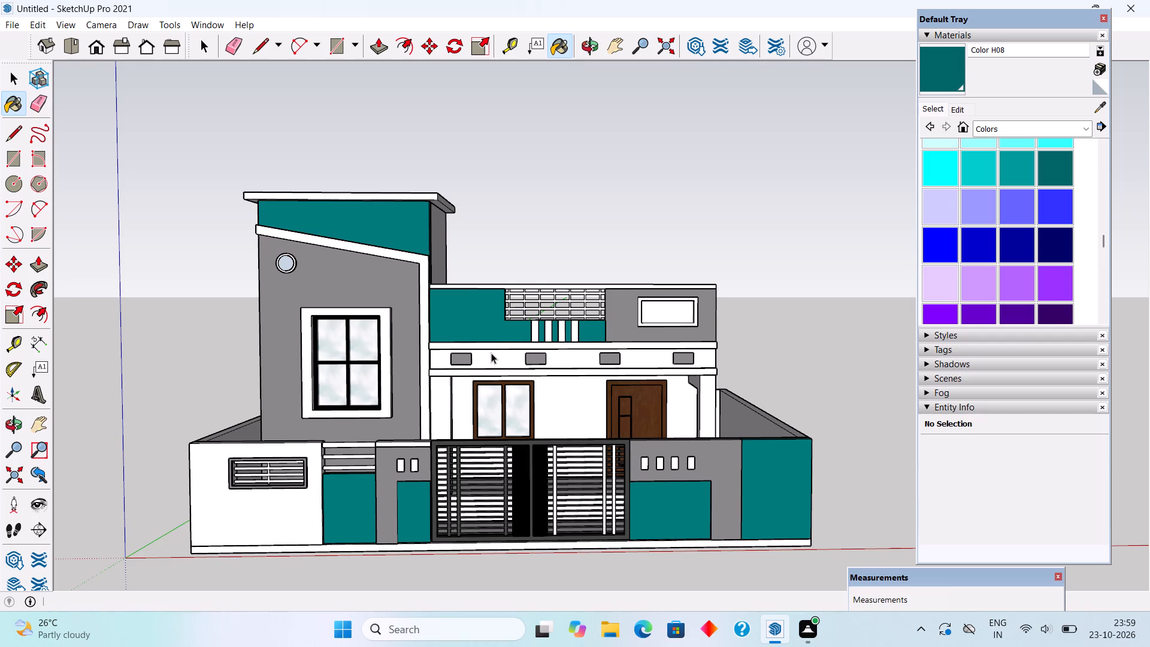
# Paint the porch's back wall and the boundary wall section with the grille in light grey Color M02.
pyautogui.scroll(2, 491, 353)
pyautogui.scroll(-4, 1052, 219)
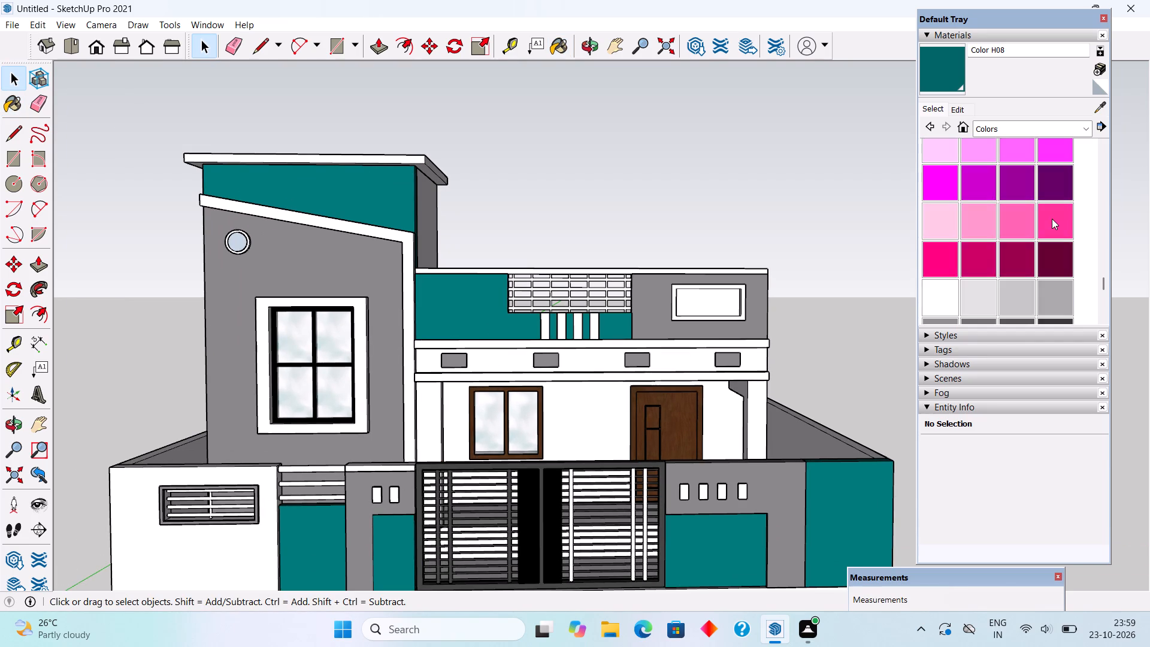
pyautogui.click(1033, 218)
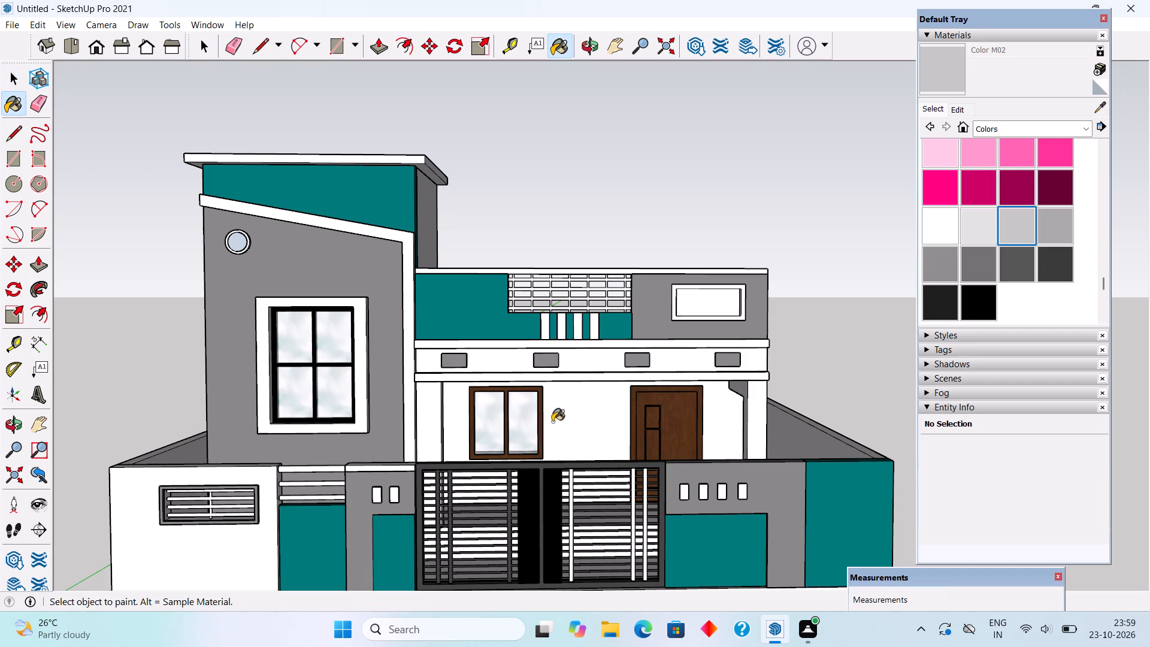
pyautogui.click(555, 421)
pyautogui.click(174, 539)
pyautogui.scroll(-4, 157, 473)
pyautogui.moveTo(736, 430); pyautogui.dragTo(791, 398, button='middle')
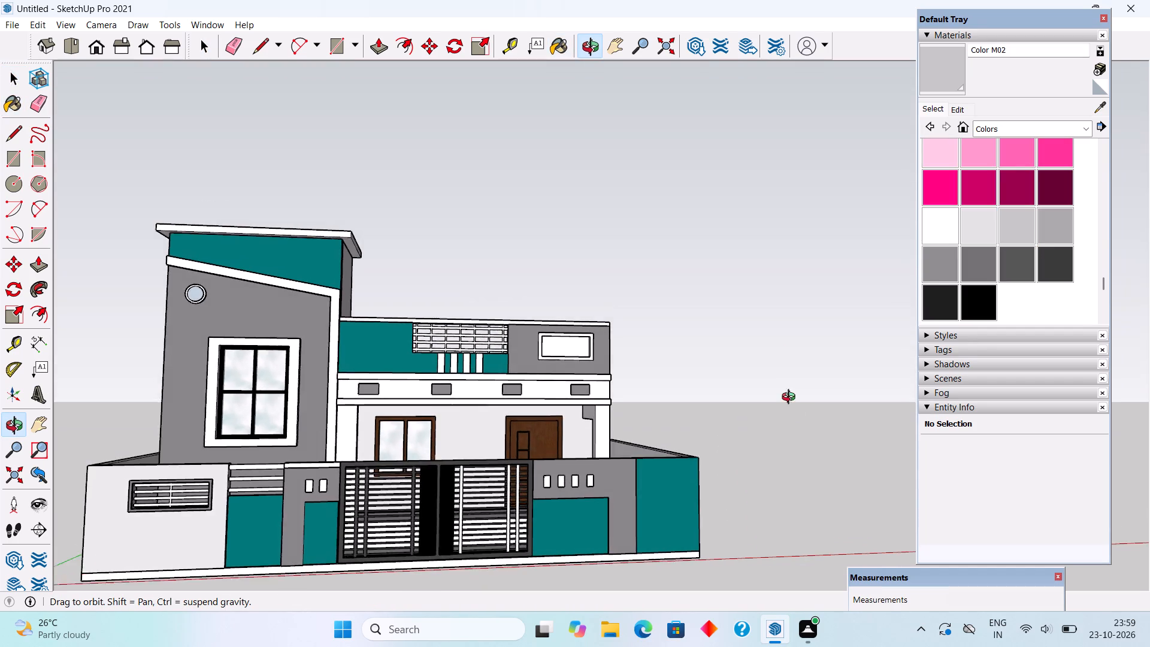
pyautogui.moveTo(791, 398); pyautogui.dragTo(812, 427, button='middle')
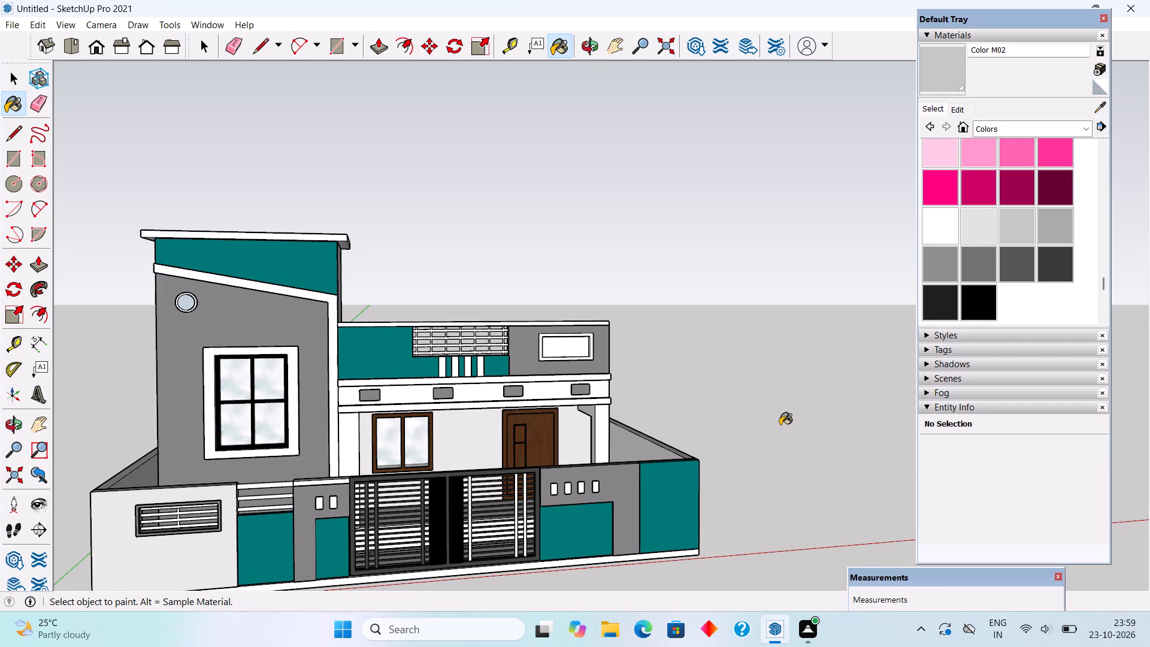
pyautogui.scroll(5, 347, 437)
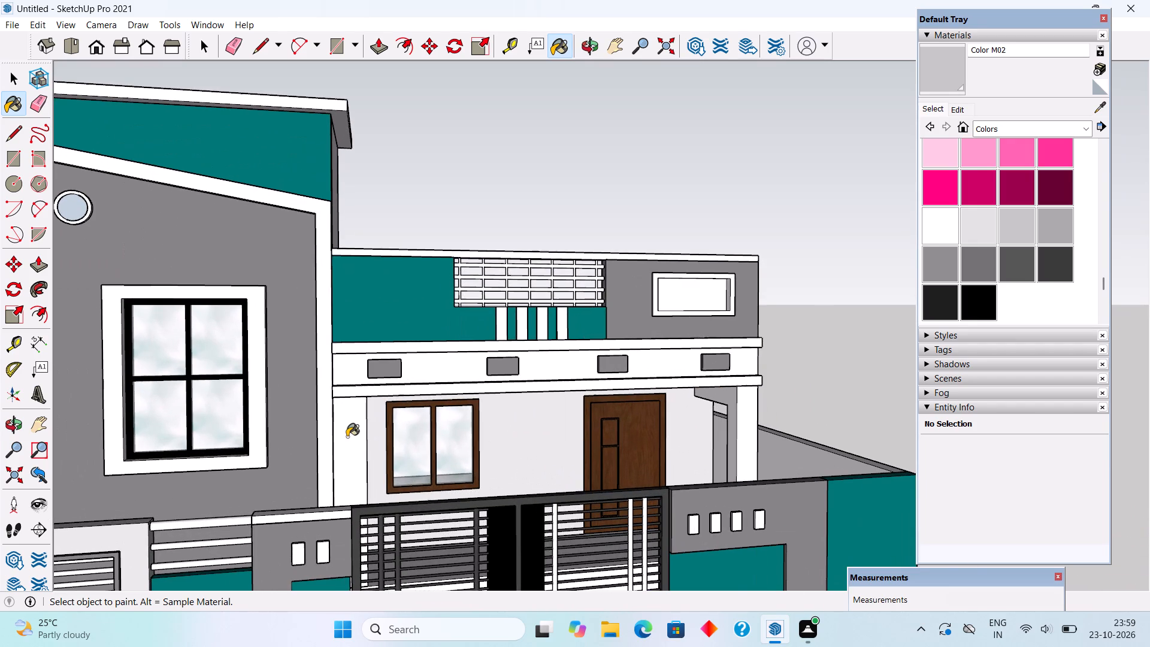
pyautogui.scroll(-3, 347, 437)
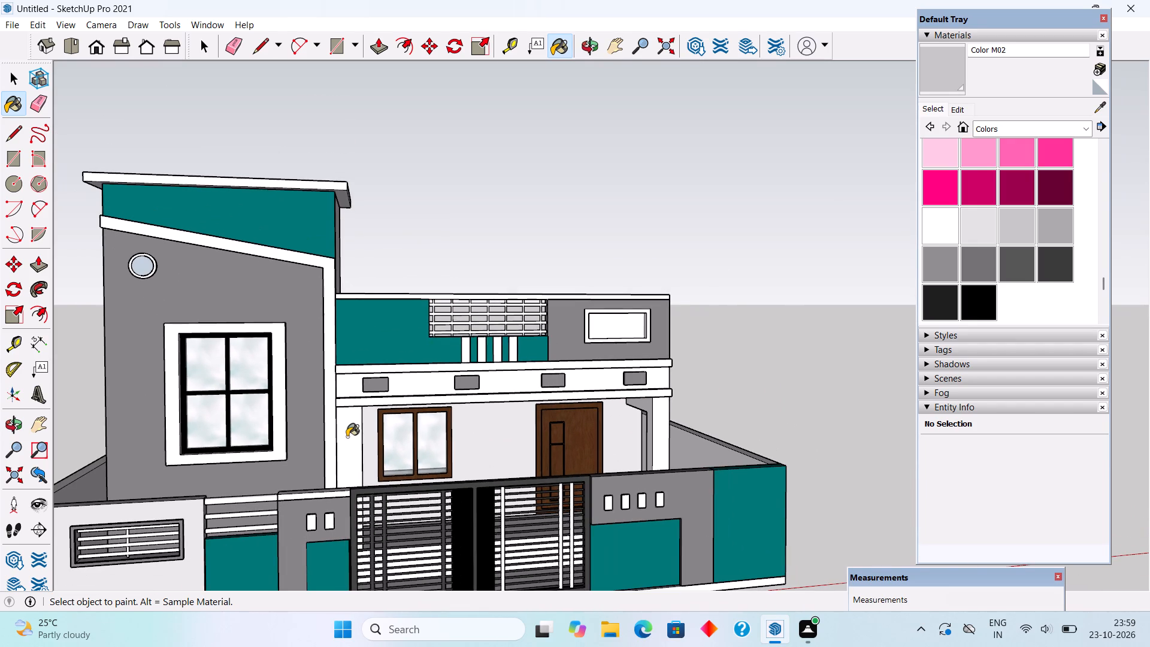
pyautogui.press('space')
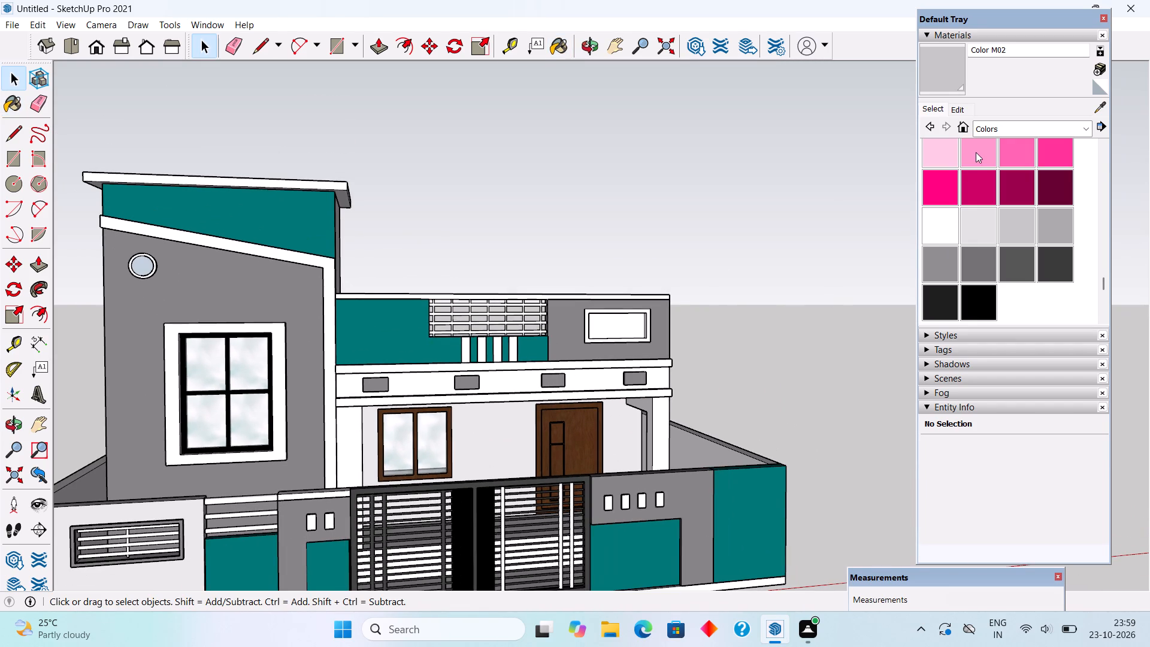
# Sample dark grey Color M07 from a horizontal gate bar and paint the gate's three white vertical bars with it.
pyautogui.scroll(-2, 771, 306)
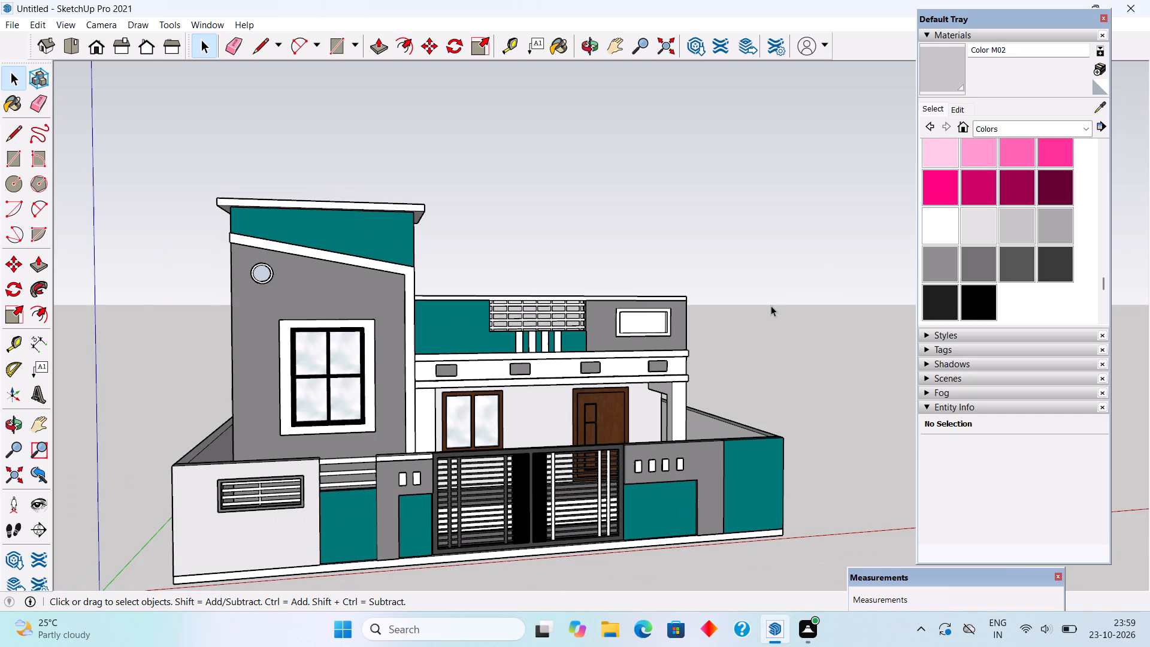
pyautogui.scroll(5, 583, 488)
pyautogui.scroll(2, 598, 563)
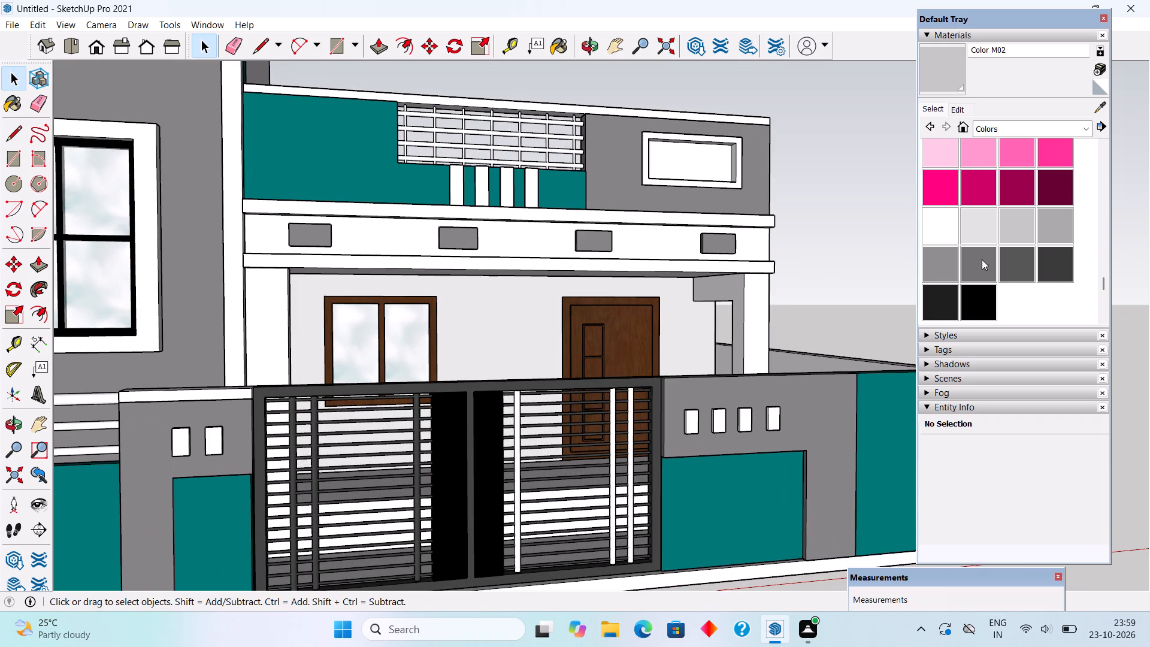
pyautogui.click(1101, 110)
pyautogui.scroll(5, 709, 464)
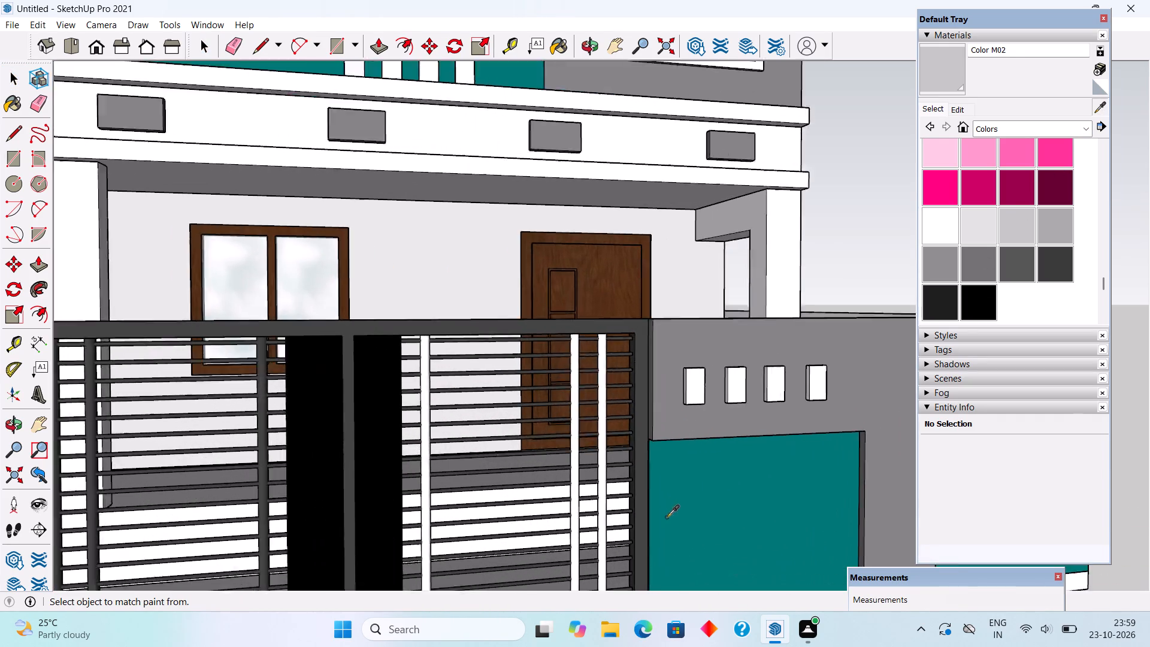
pyautogui.scroll(4, 632, 463)
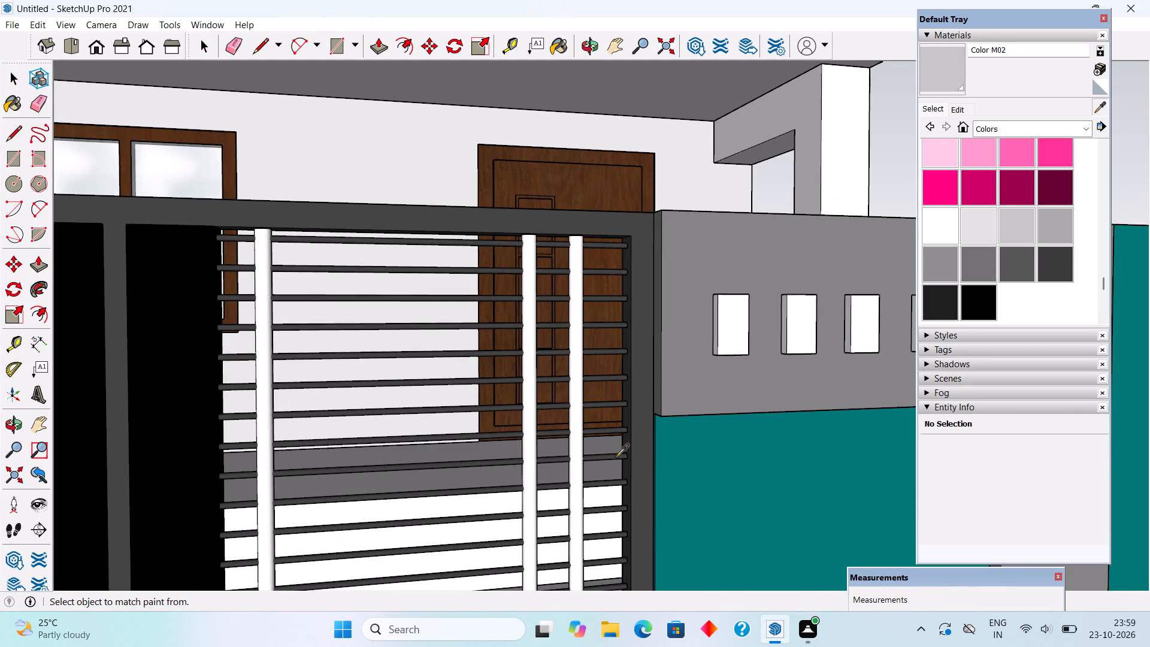
pyautogui.click(616, 456)
pyautogui.click(580, 390)
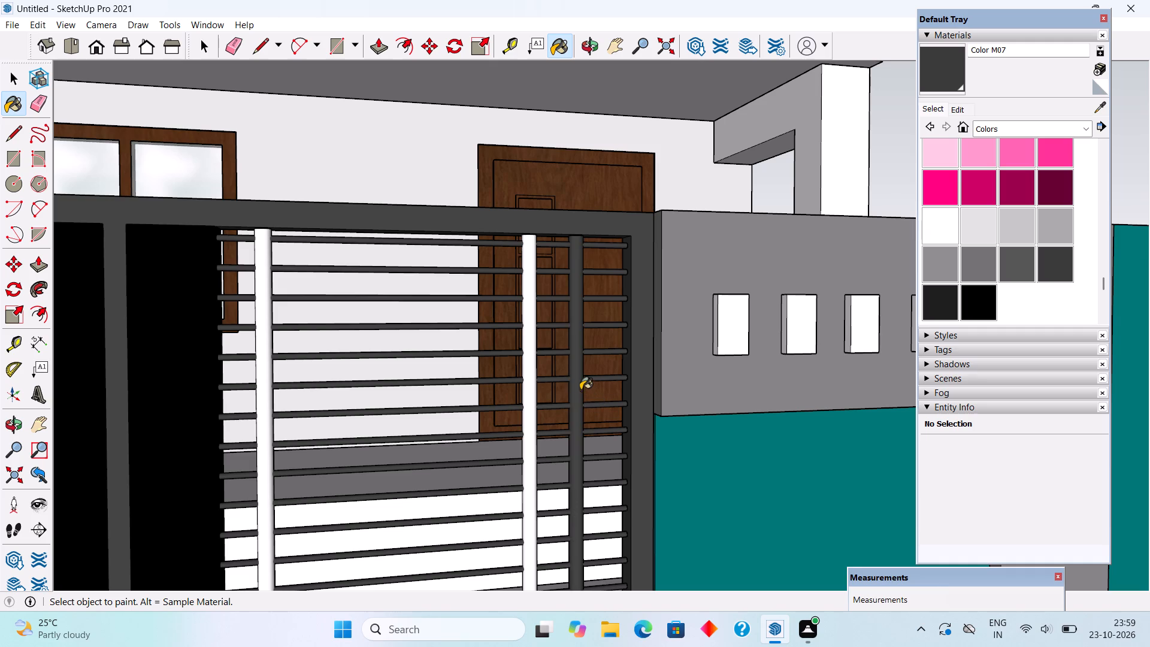
pyautogui.click(531, 416)
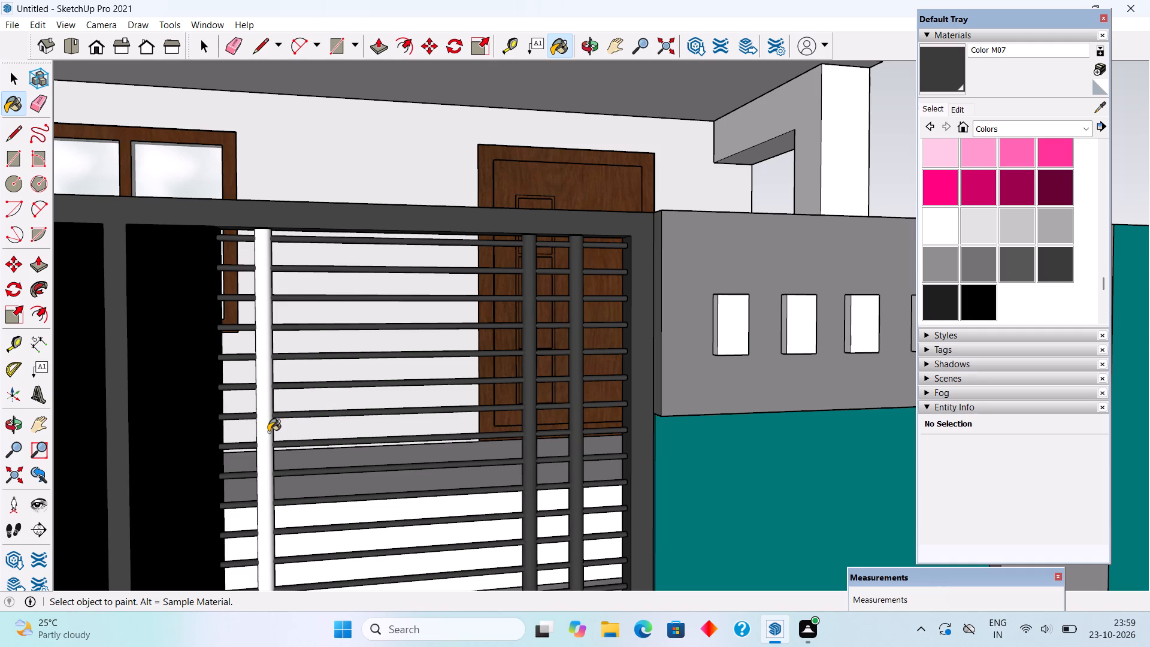
pyautogui.click(268, 432)
pyautogui.press('space')
# Sample teal Color H08 from the tower's upper front and paint the tower's upper side wall above the roof.
pyautogui.scroll(-10, 268, 431)
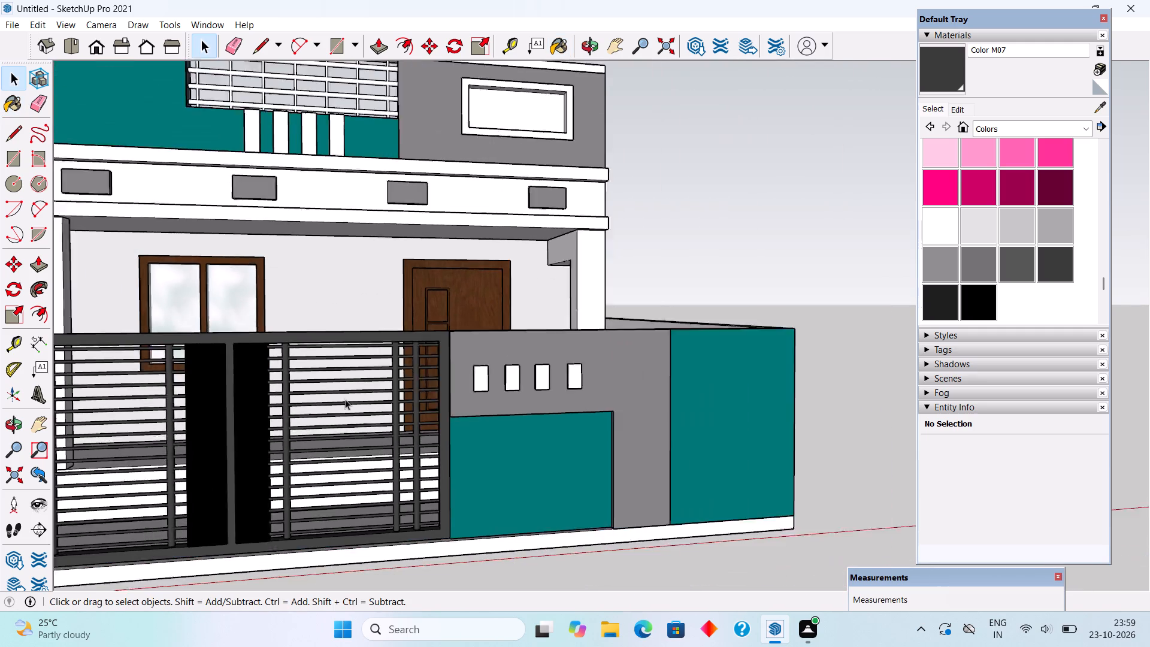
pyautogui.scroll(-1, 345, 399)
pyautogui.scroll(-6, 783, 258)
pyautogui.moveTo(558, 282); pyautogui.dragTo(466, 316, button='middle')
pyautogui.scroll(-4, 456, 316)
pyautogui.moveTo(439, 313); pyautogui.dragTo(455, 319, button='middle')
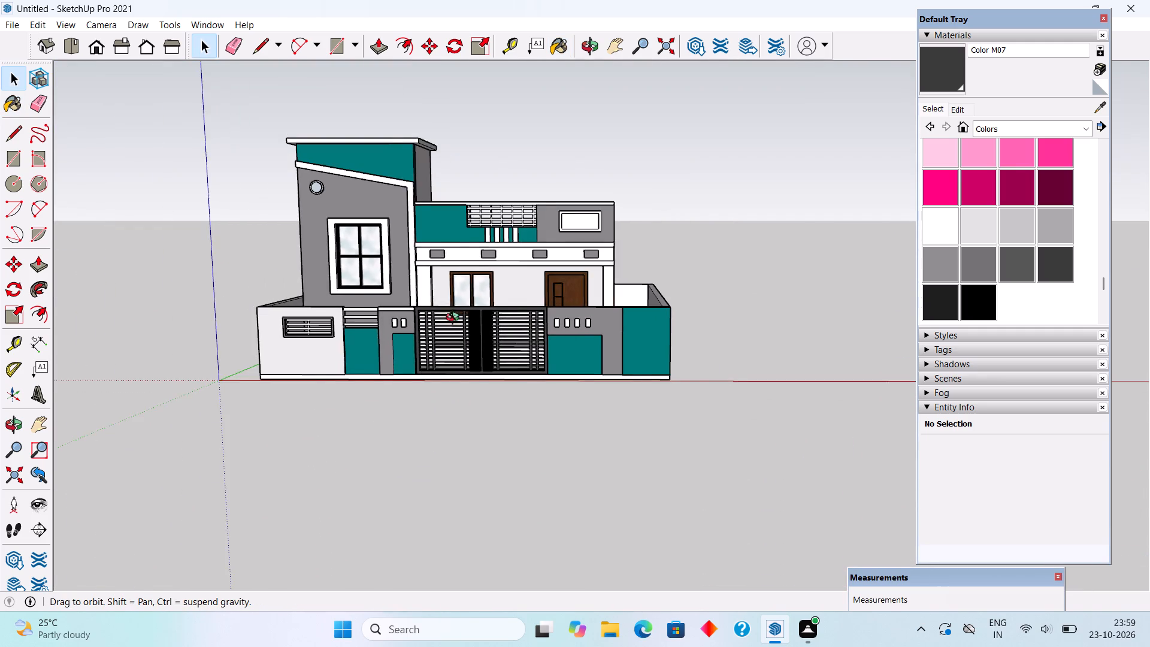
pyautogui.moveTo(455, 319); pyautogui.dragTo(270, 309, button='middle')
pyautogui.scroll(7, 406, 187)
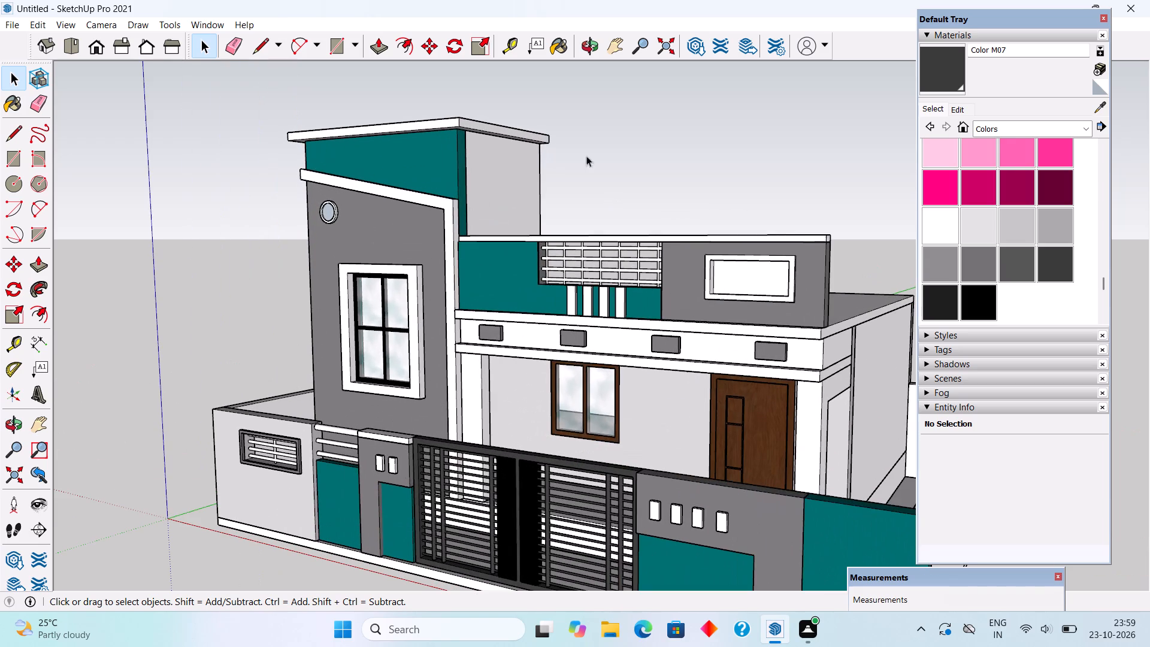
pyautogui.click(1101, 104)
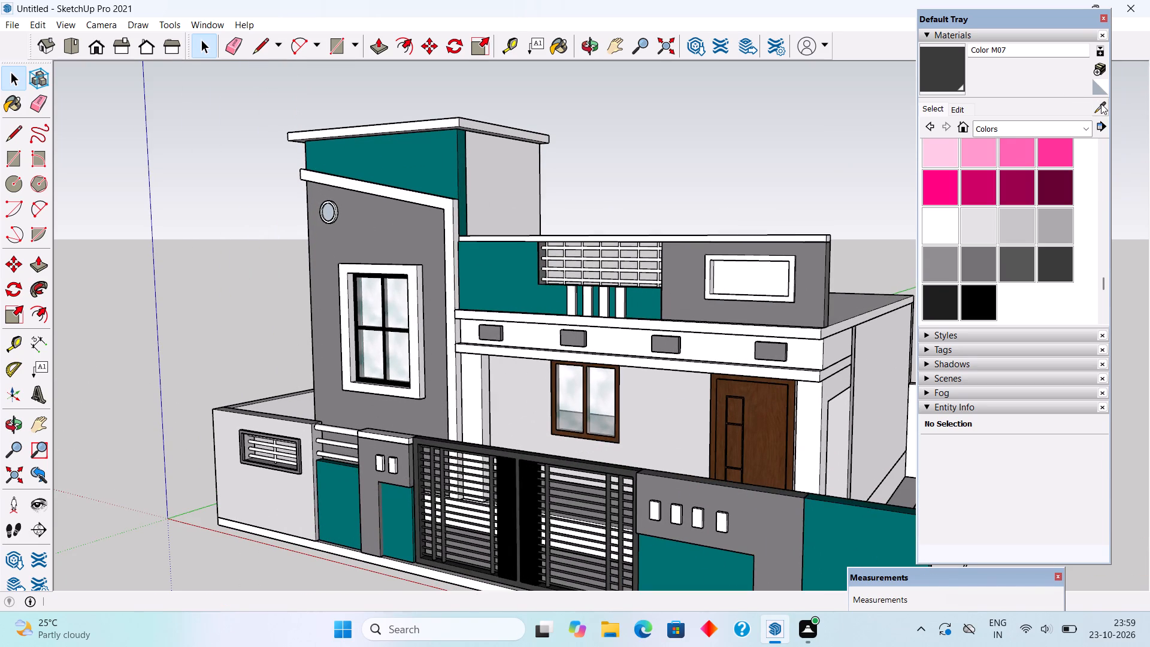
pyautogui.click(450, 158)
pyautogui.click(477, 172)
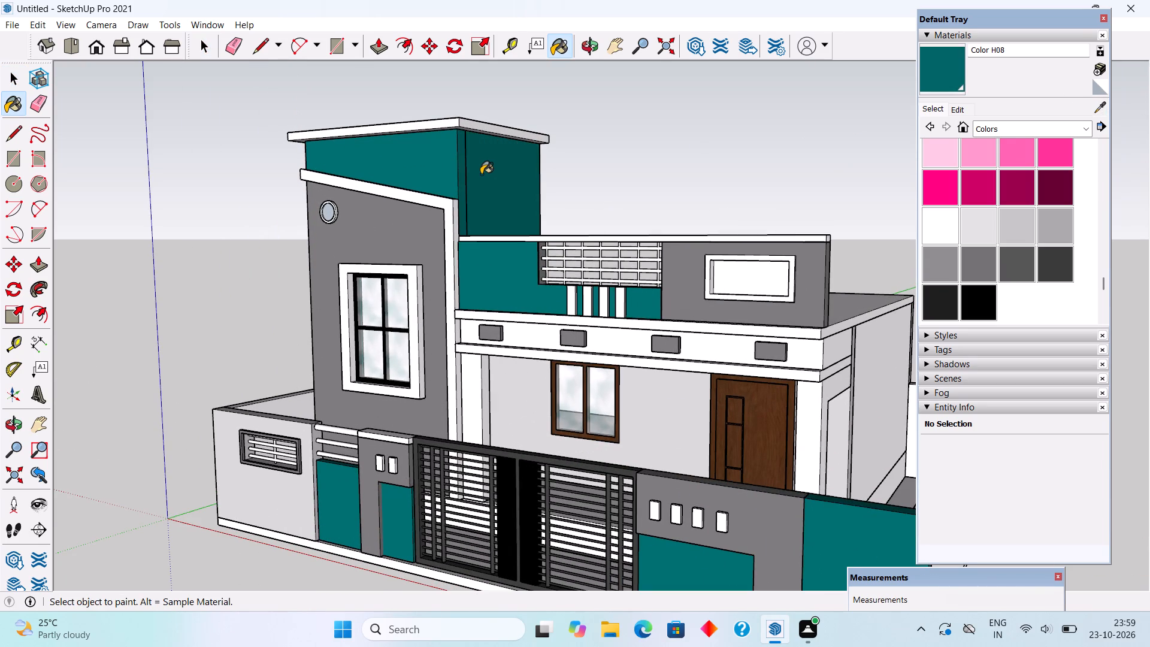
pyautogui.press('space')
pyautogui.click(673, 165)
# Examine the painted front elevation and boundary wall from different angles.
pyautogui.scroll(-4, 413, 270)
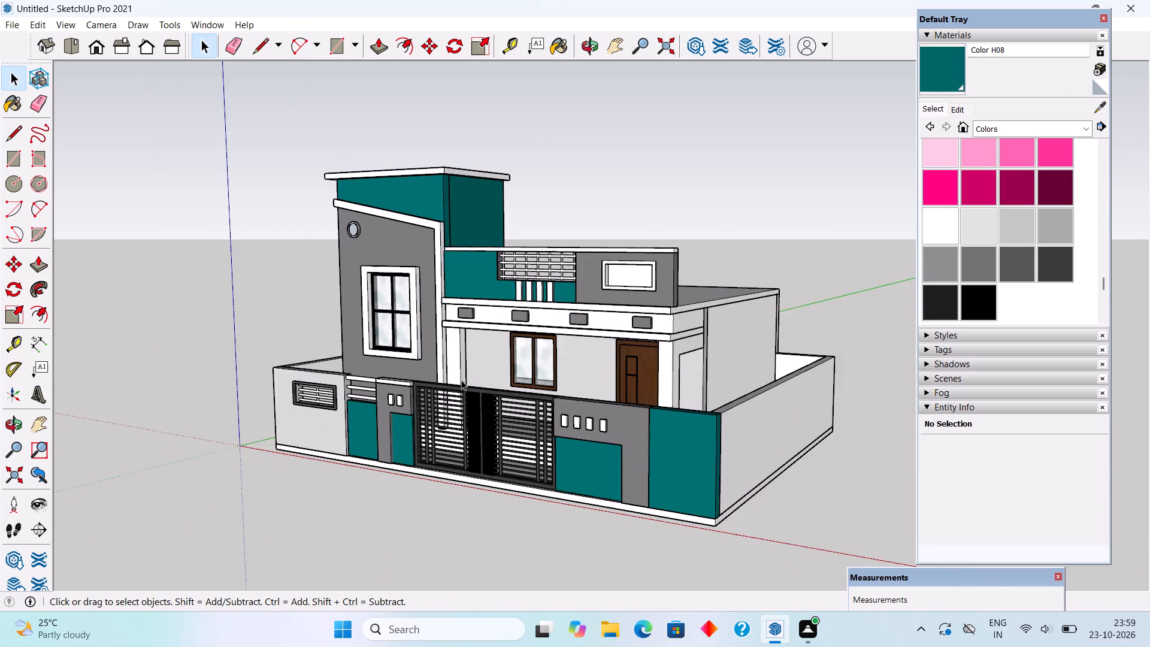
pyautogui.moveTo(482, 388); pyautogui.dragTo(667, 373, button='middle')
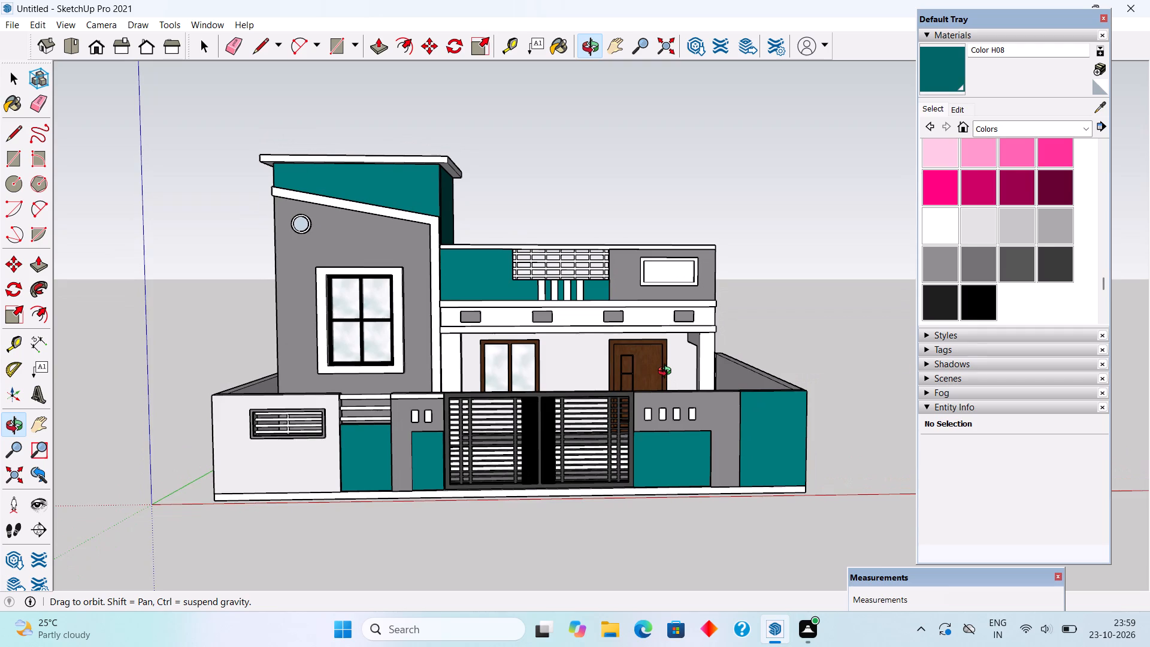
pyautogui.moveTo(667, 373); pyautogui.dragTo(681, 377, button='middle')
pyautogui.scroll(1, 681, 377)
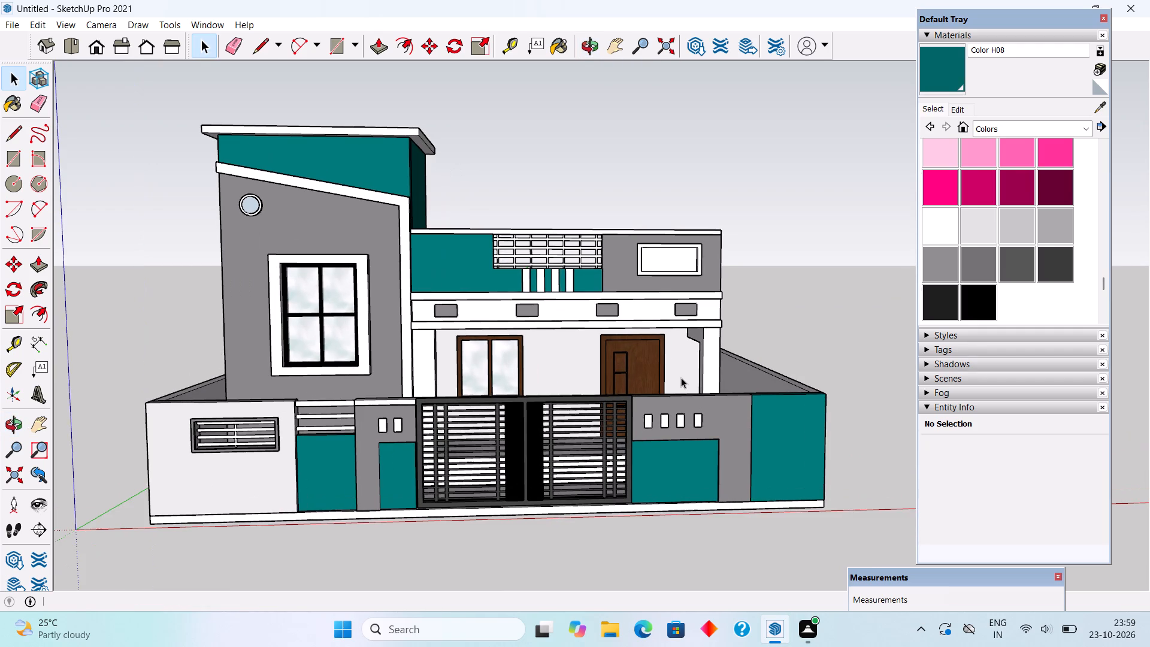
pyautogui.moveTo(681, 365); pyautogui.dragTo(695, 351, button='middle')
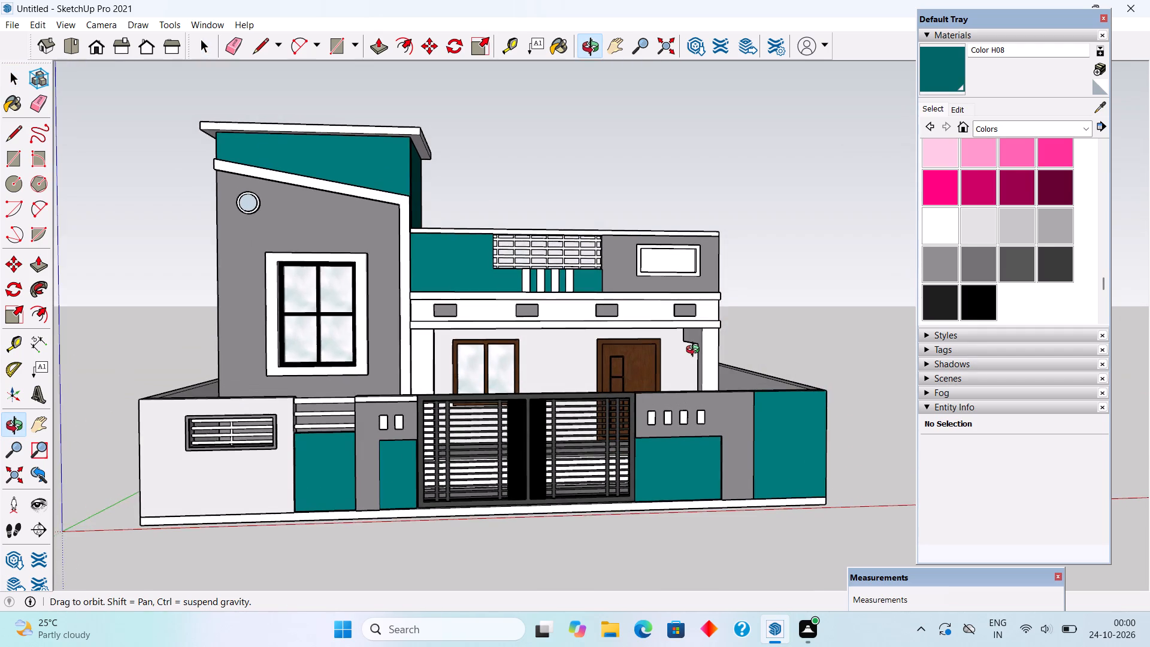
pyautogui.moveTo(695, 351); pyautogui.dragTo(697, 356, button='middle')
pyautogui.moveTo(586, 456); pyautogui.dragTo(627, 482, button='middle')
# Sample dark grey Color M07 from the gate's frame and paint the gate's two black centre panels with it.
pyautogui.scroll(1, 627, 482)
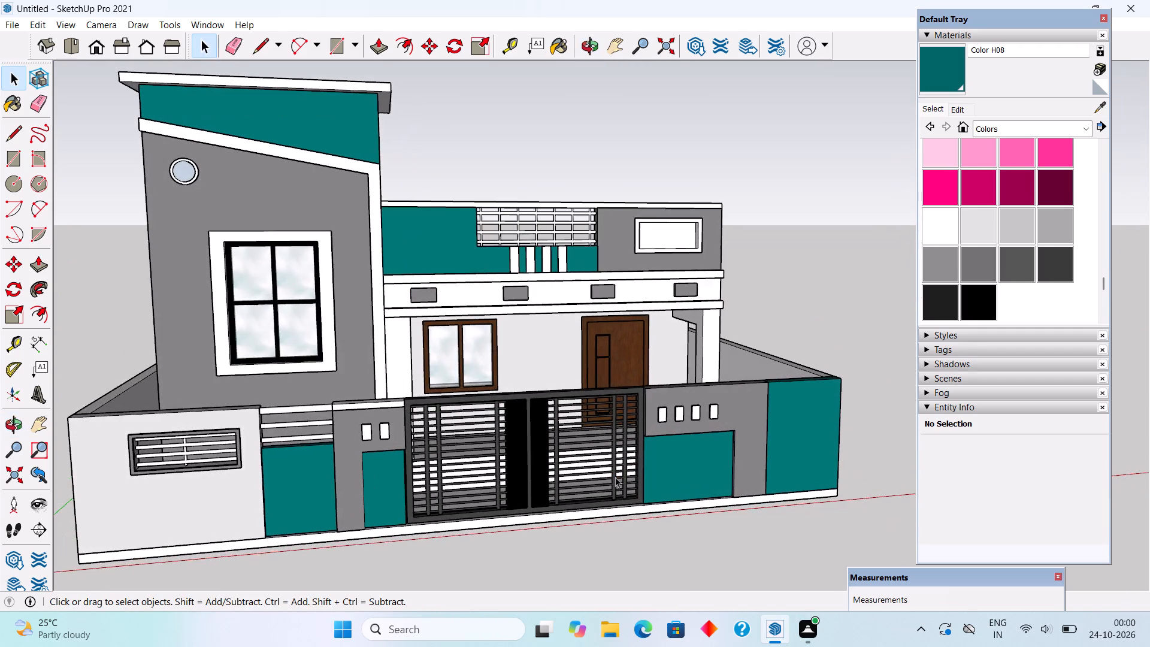
pyautogui.scroll(7, 535, 477)
pyautogui.scroll(1, 535, 403)
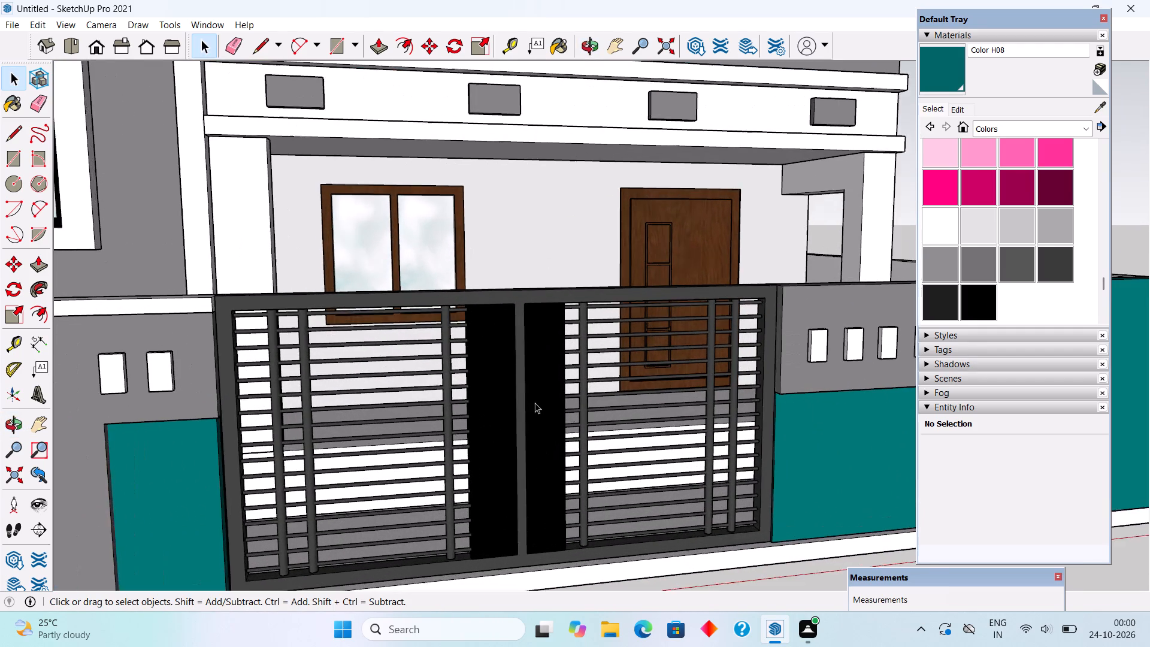
pyautogui.scroll(2, 535, 403)
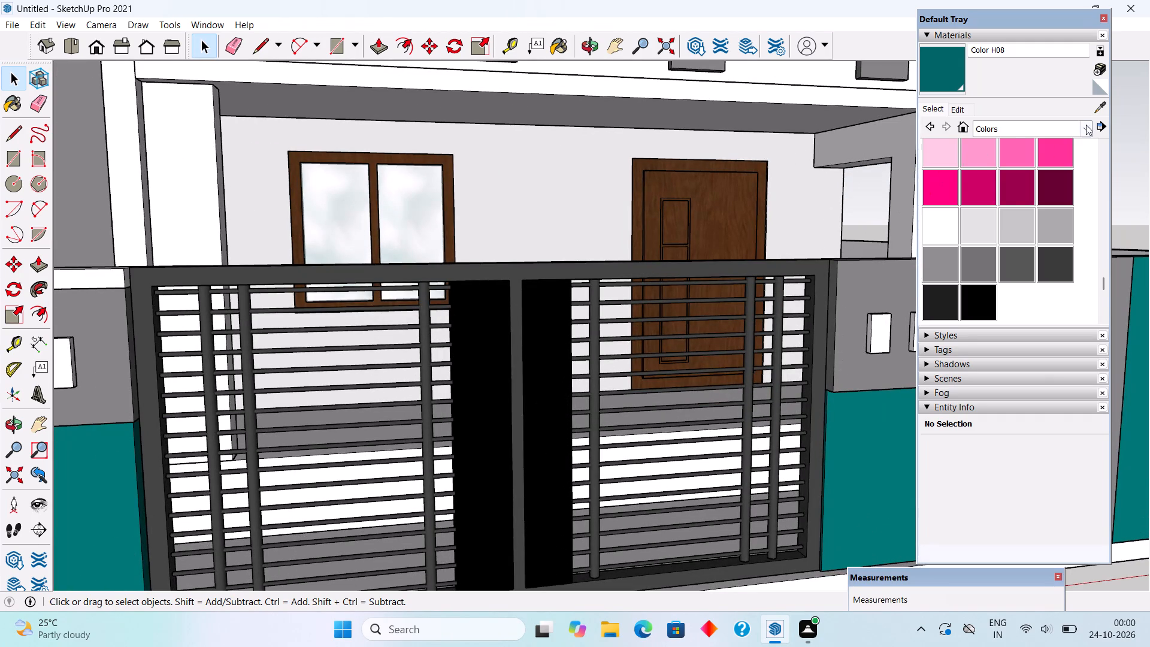
pyautogui.click(1098, 105)
pyautogui.click(813, 261)
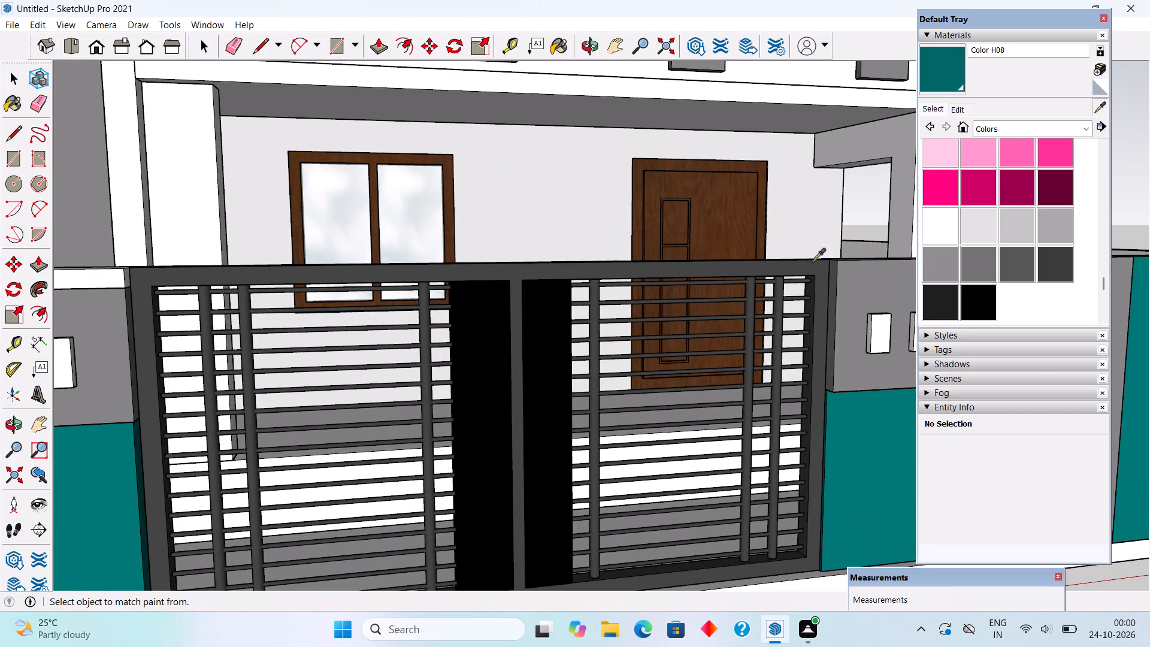
pyautogui.click(495, 354)
pyautogui.click(526, 352)
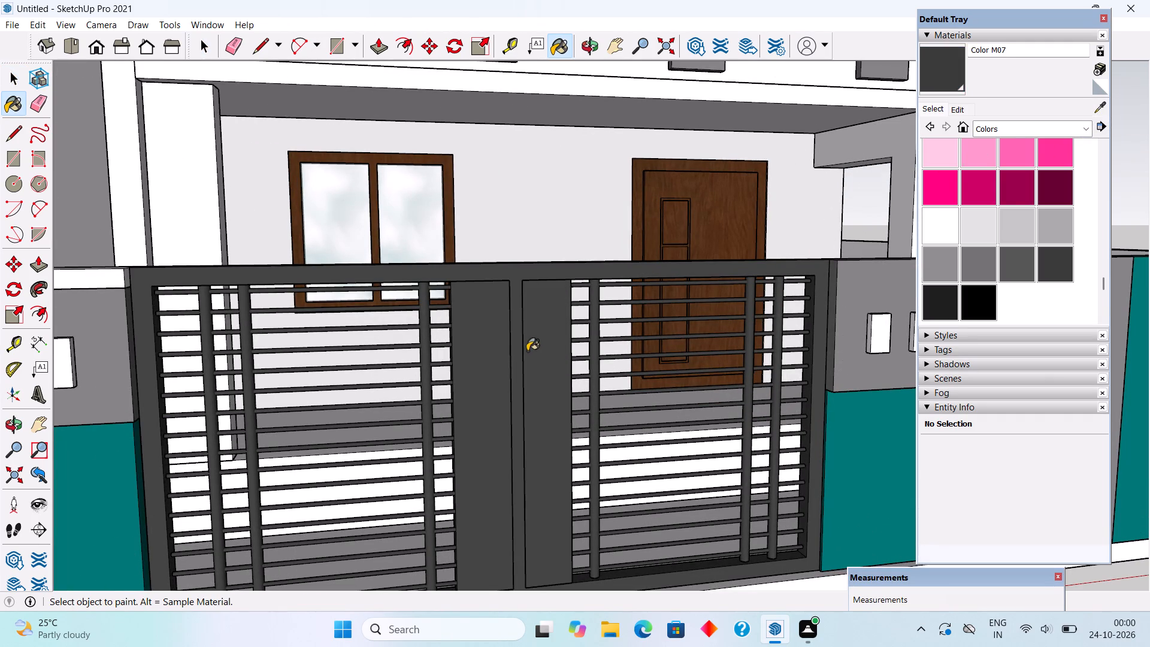
pyautogui.press('space')
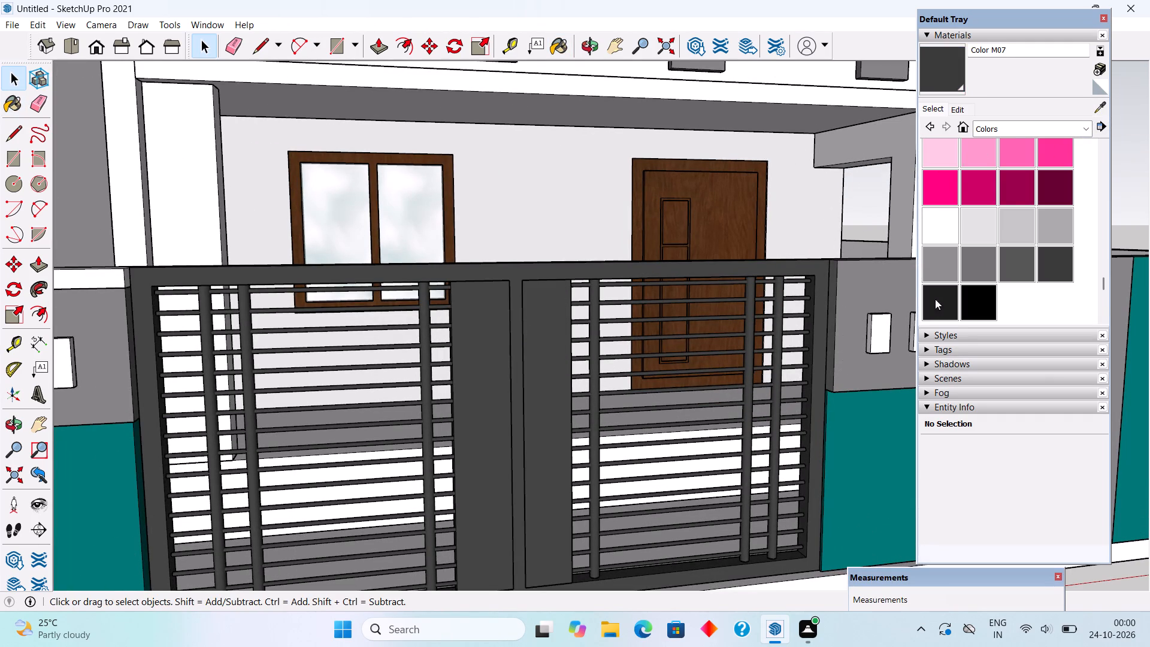
# Paint the gate's frame, the vertical bar nearest the right centre panel, and the five uppermost horizontal bars with near-black Color M08.
pyautogui.click(951, 292)
pyautogui.click(679, 276)
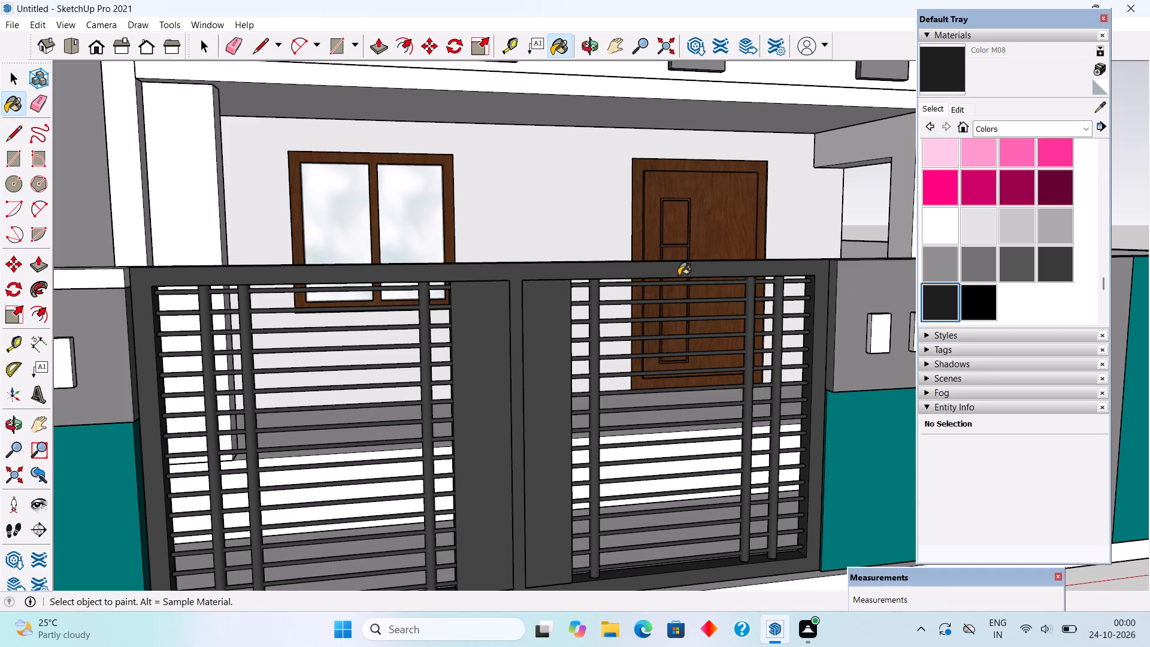
pyautogui.scroll(7, 567, 321)
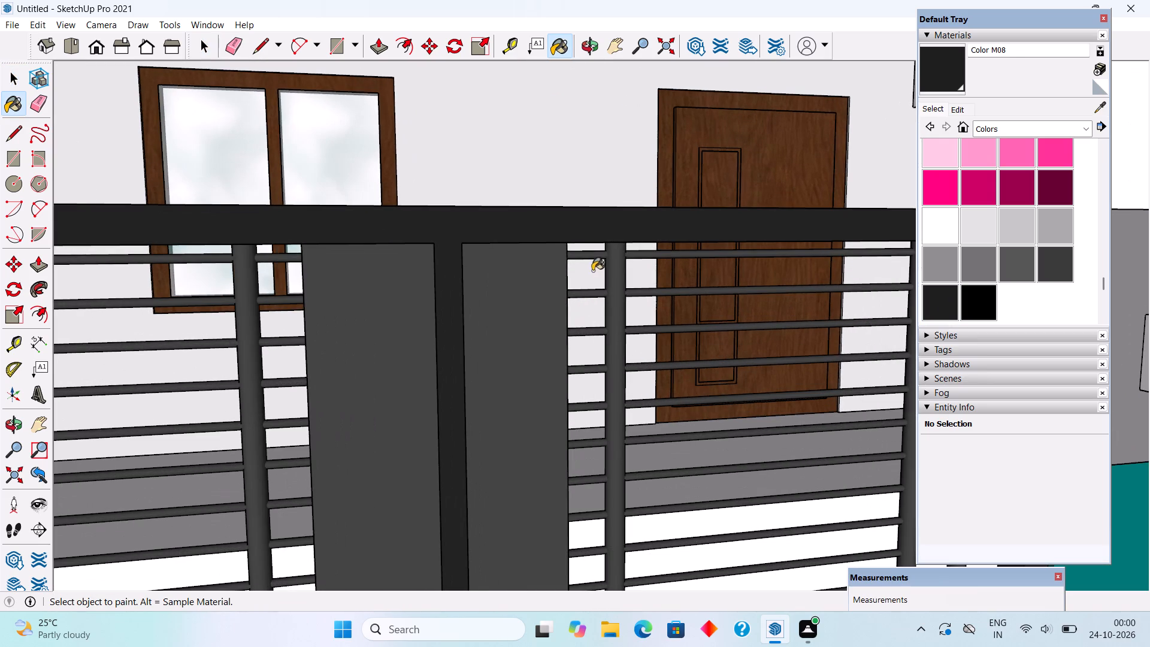
pyautogui.click(597, 253)
pyautogui.click(622, 270)
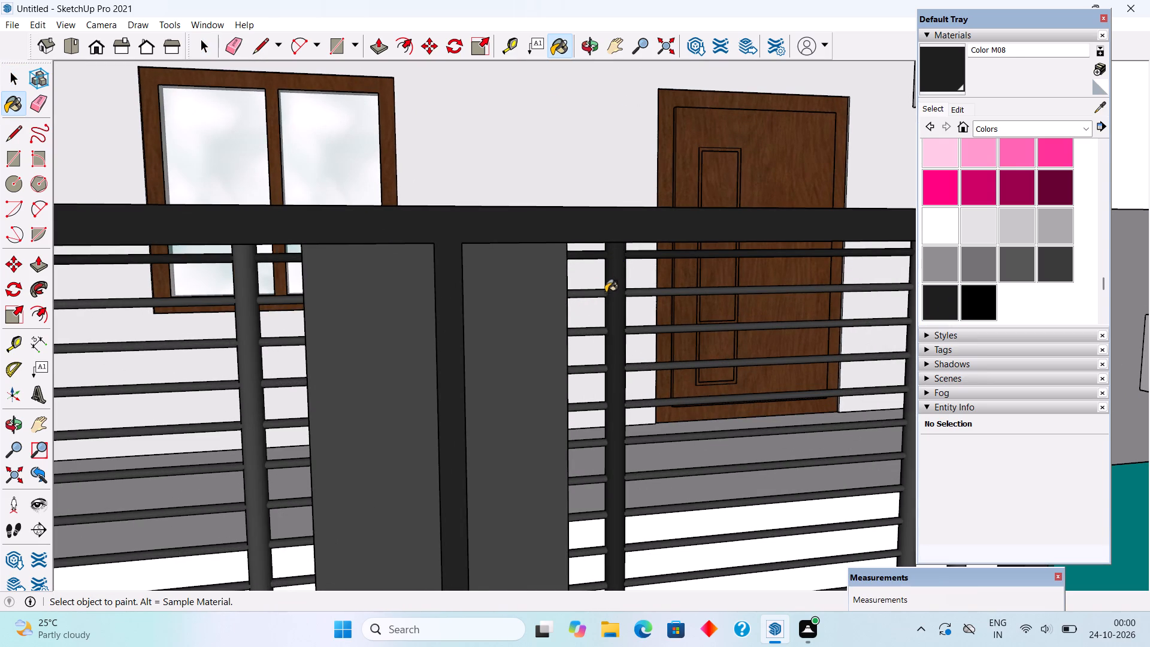
pyautogui.click(602, 293)
pyautogui.click(591, 333)
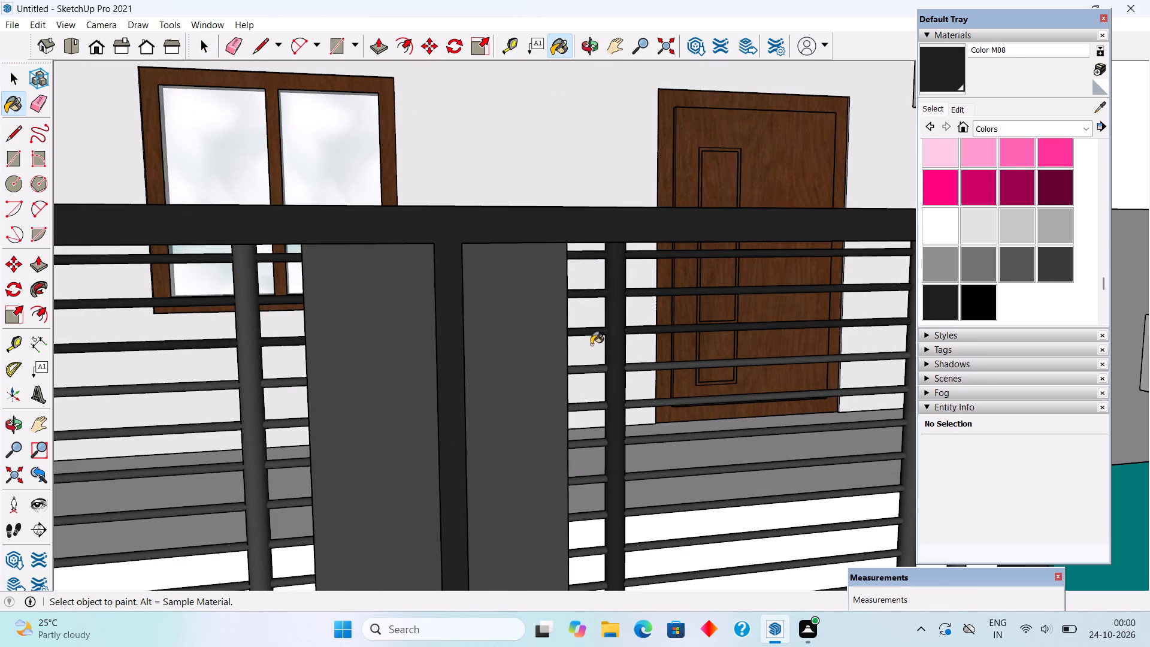
pyautogui.click(592, 375)
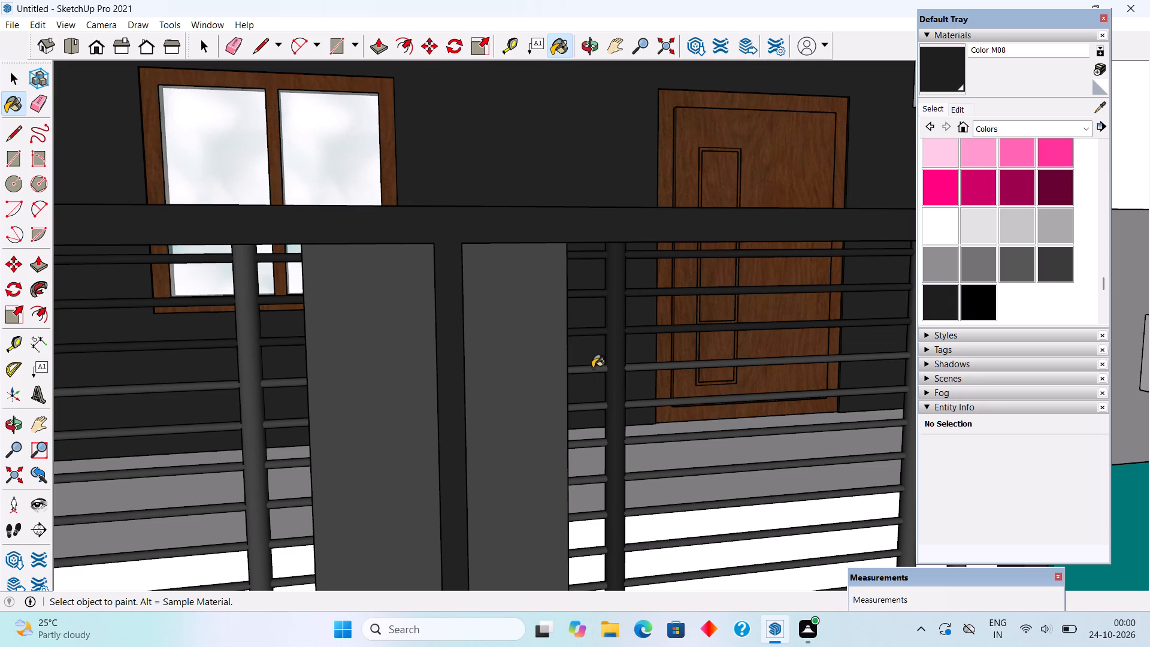
pyautogui.hotkey('ctrl', 'z')
pyautogui.scroll(2, 592, 368)
pyautogui.click(595, 370)
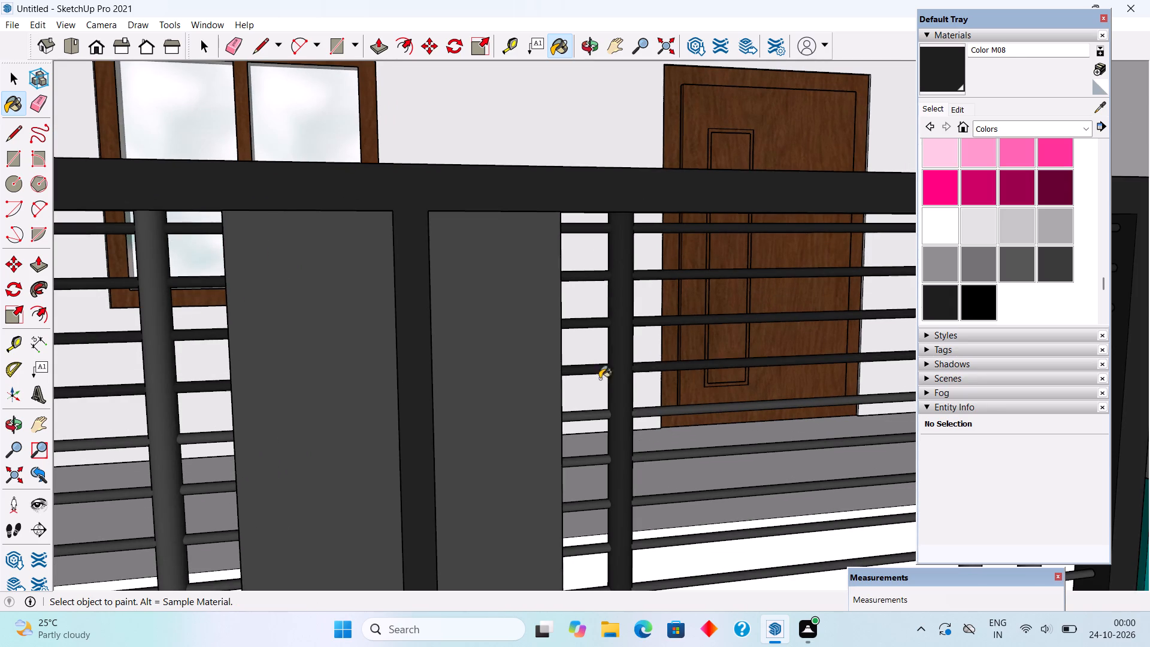
pyautogui.click(603, 419)
# Paint the gate's middle horizontal bars, below the five uppermost ones, with Color M08.
pyautogui.scroll(-4, 606, 215)
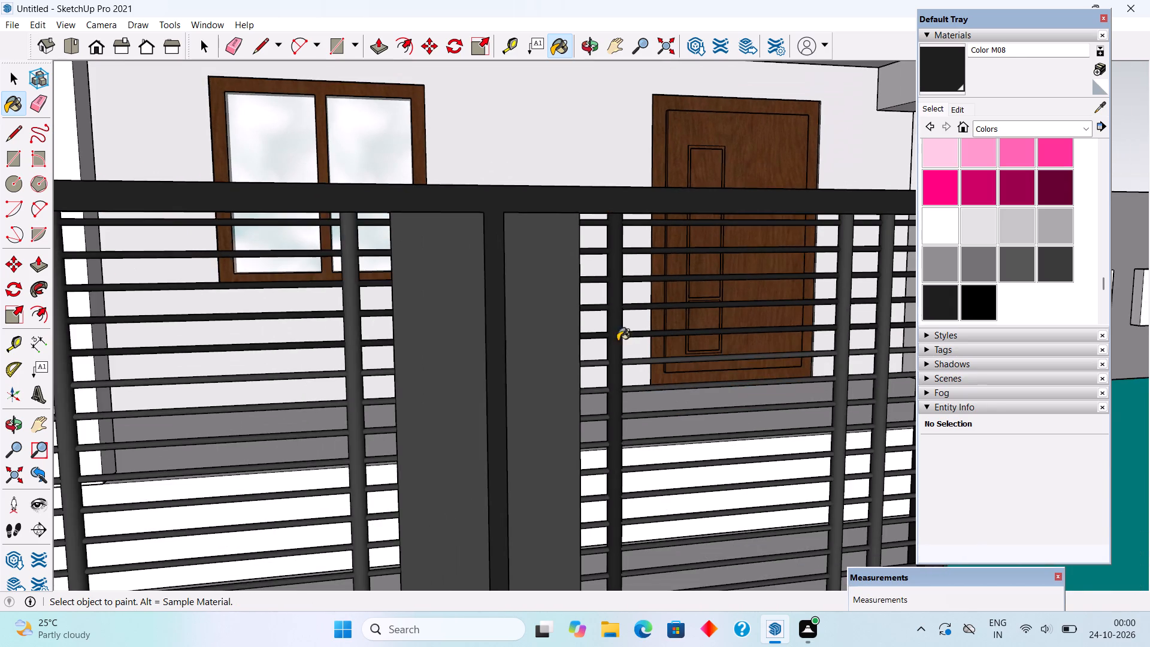
pyautogui.scroll(-3, 617, 313)
pyautogui.scroll(4, 621, 479)
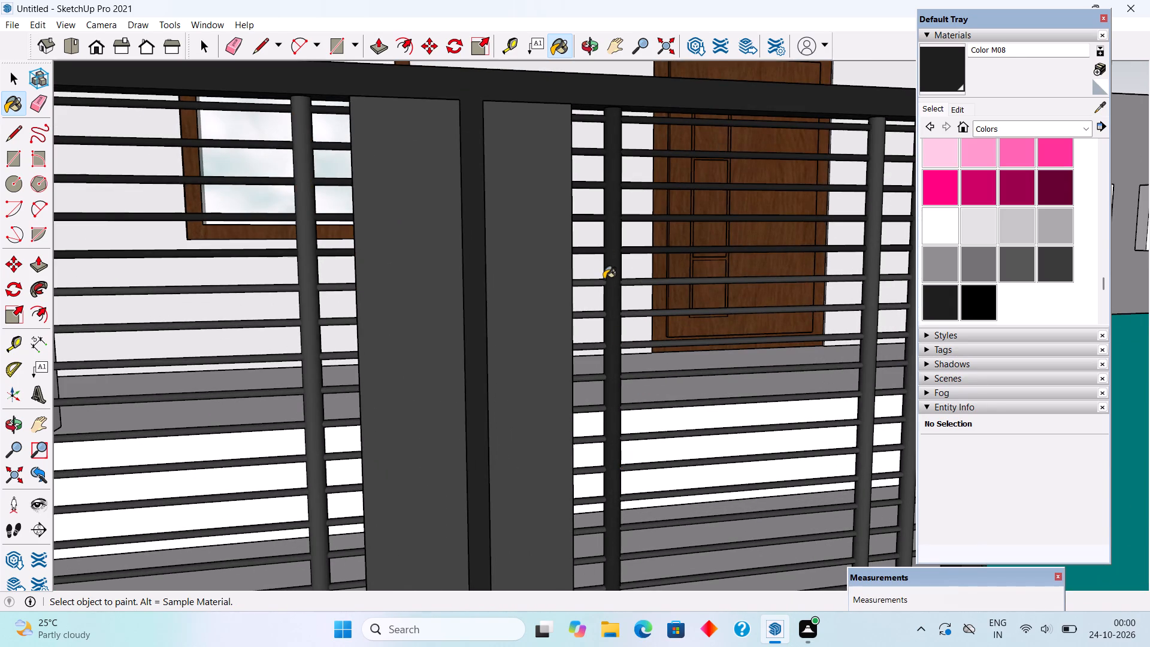
pyautogui.click(597, 283)
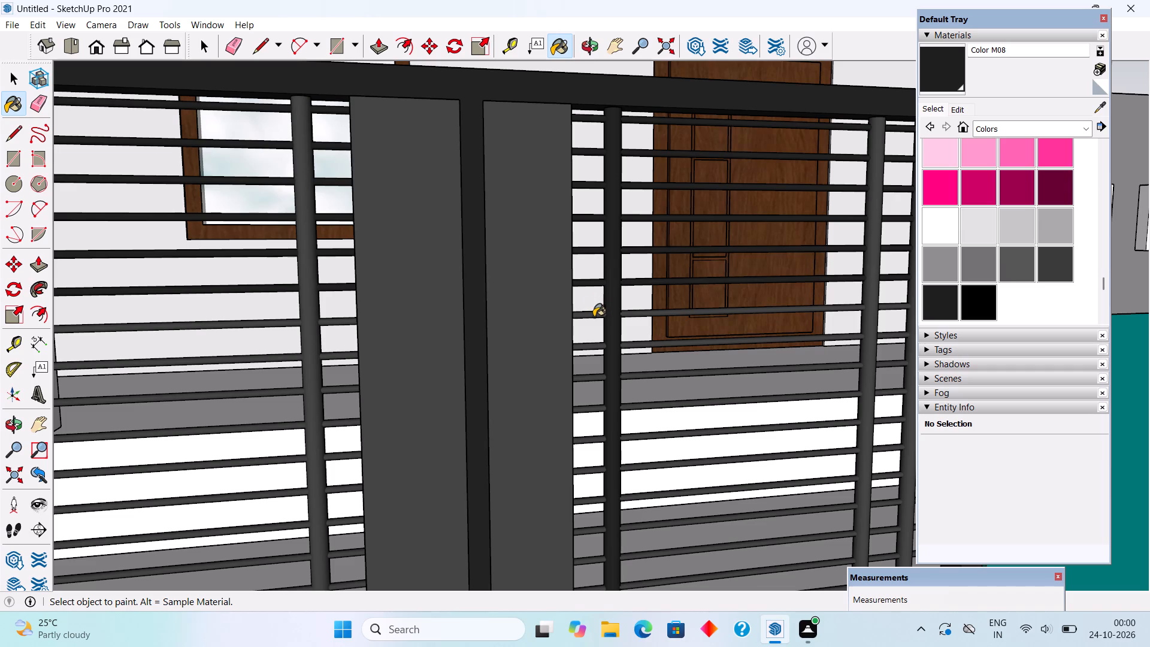
pyautogui.click(594, 317)
pyautogui.click(595, 346)
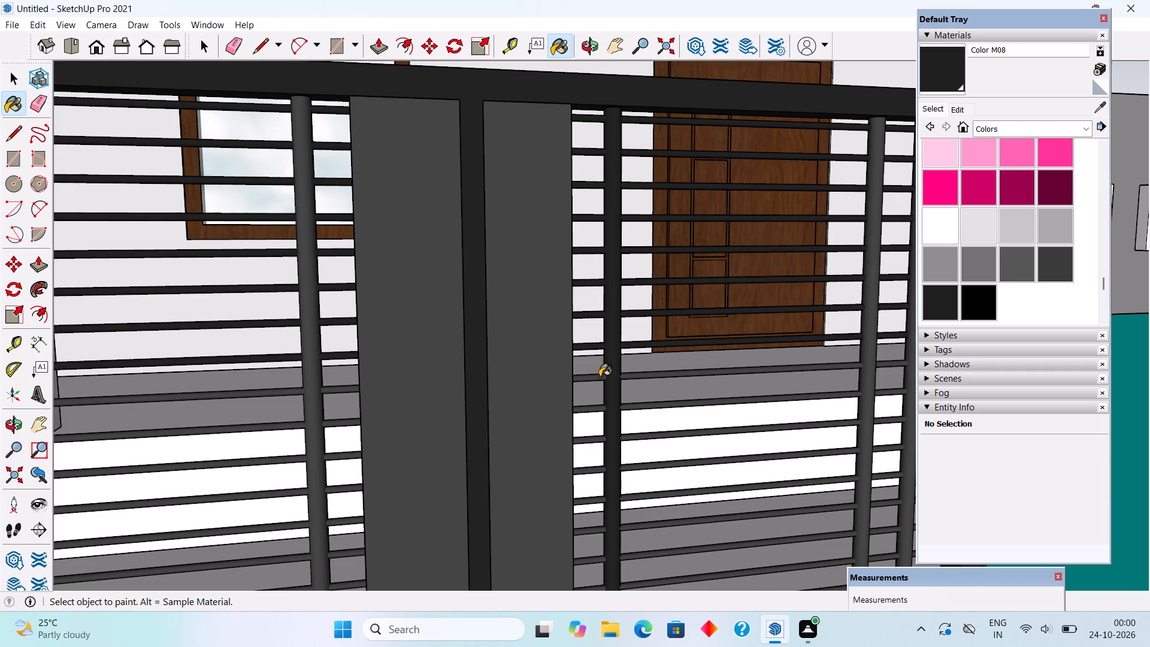
pyautogui.click(600, 377)
pyautogui.click(606, 408)
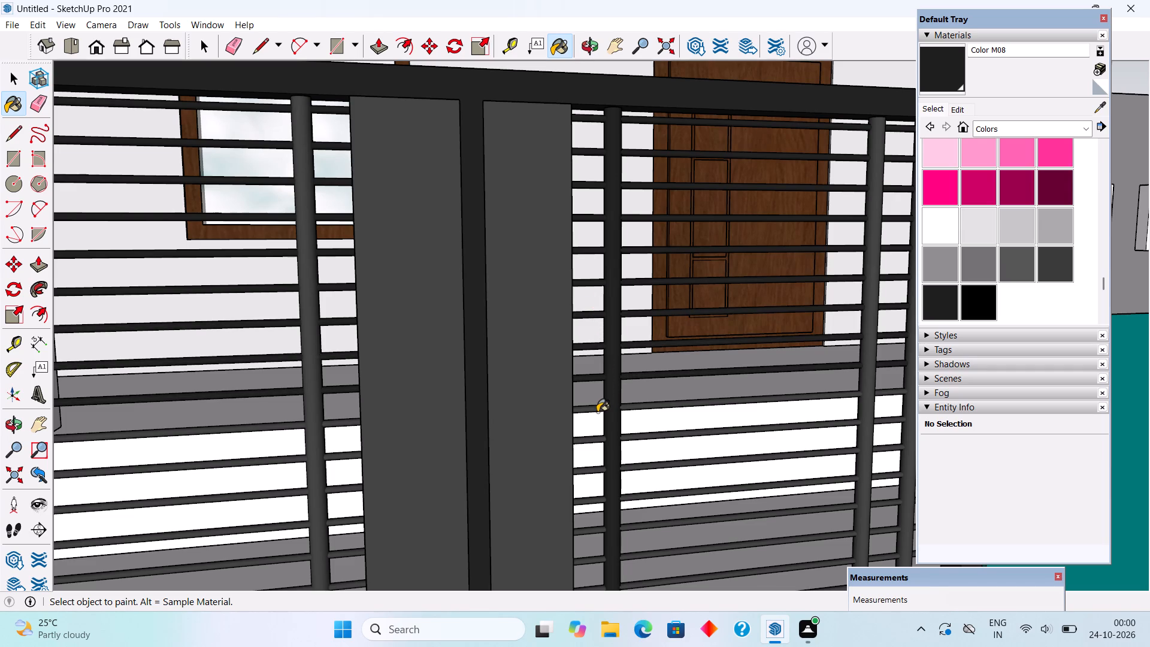
pyautogui.click(597, 412)
# Paint the gate's lower horizontal bars, down to the bottom frame rail, with Color M08.
pyautogui.scroll(-5, 603, 295)
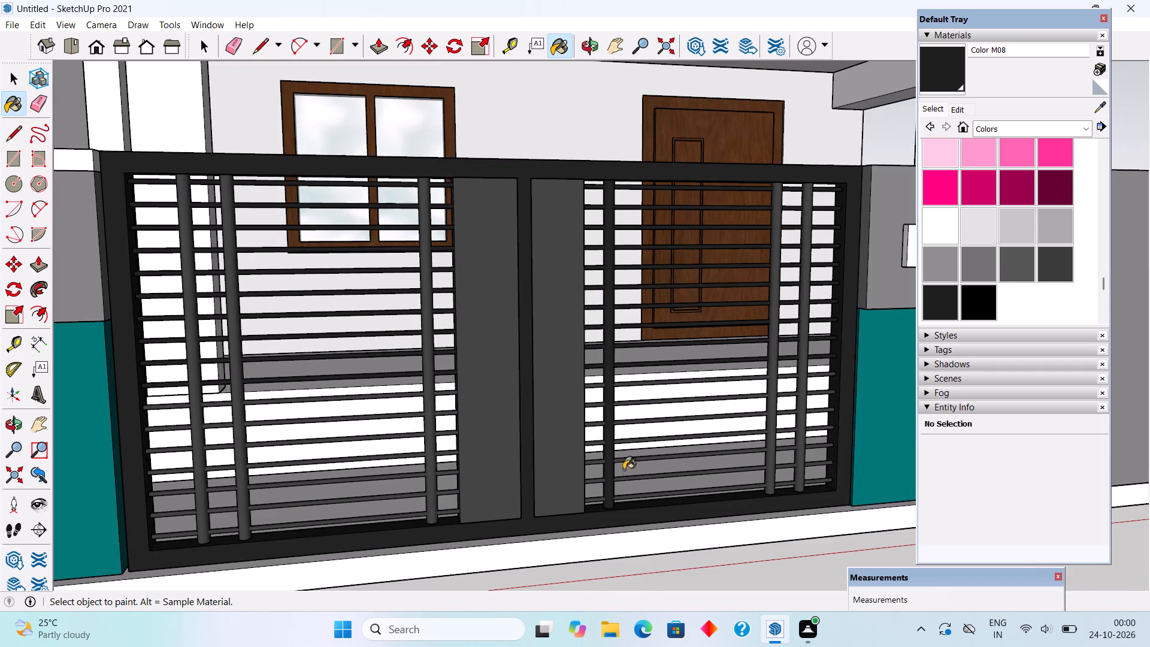
pyautogui.scroll(6, 625, 477)
pyautogui.click(568, 304)
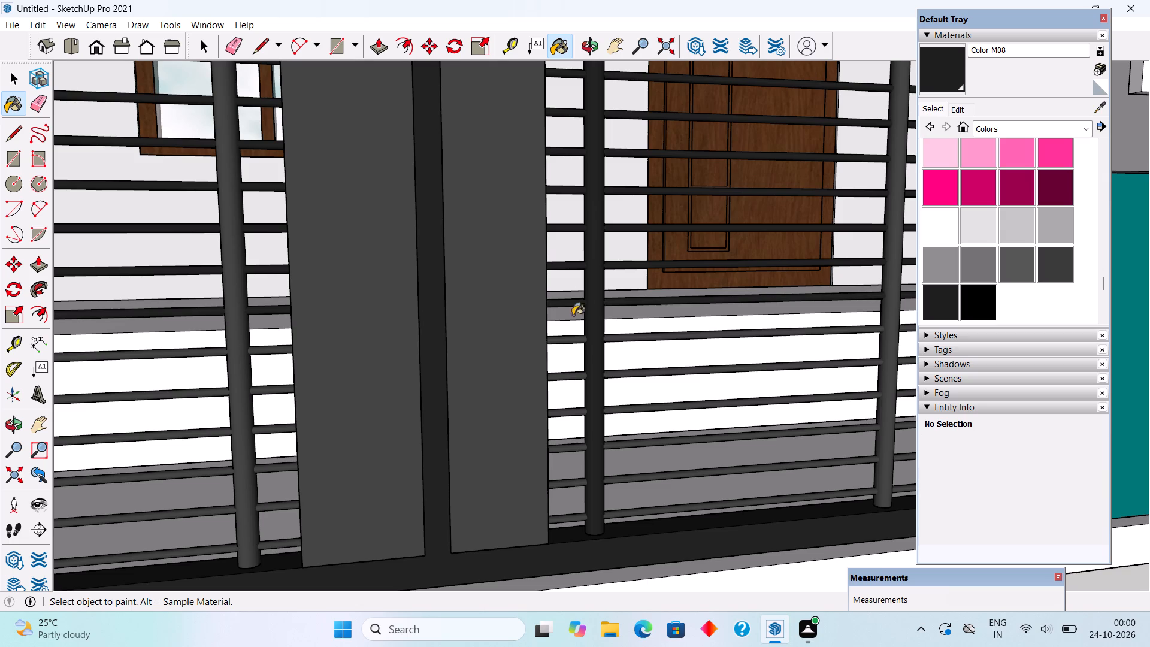
pyautogui.click(576, 343)
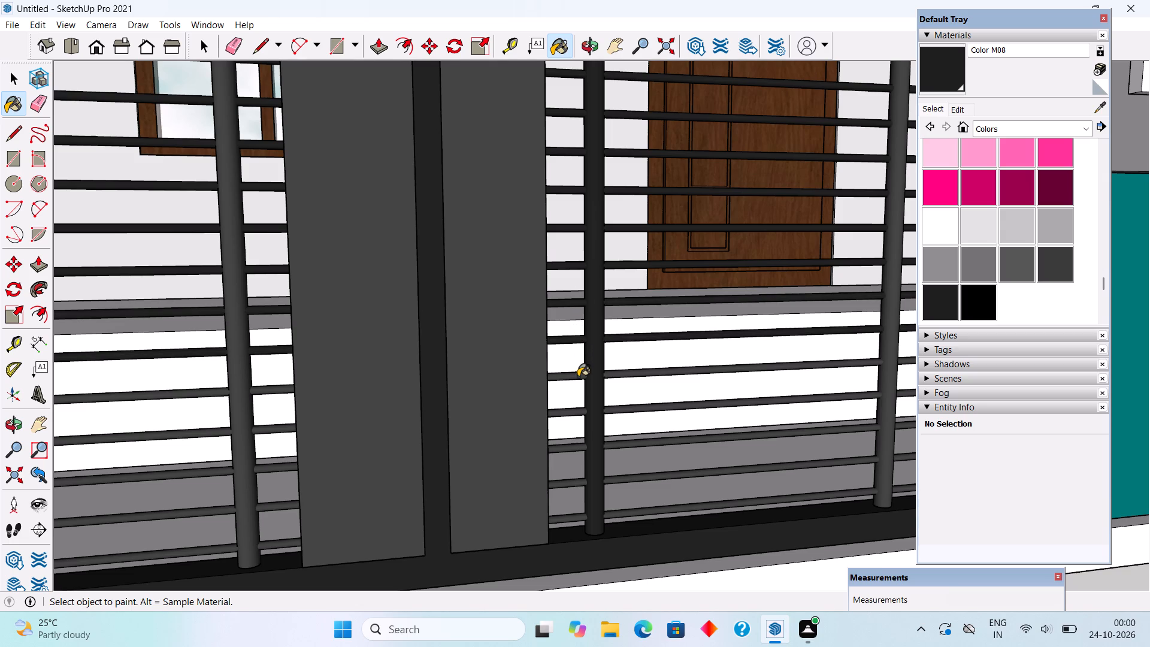
pyautogui.click(578, 377)
pyautogui.click(580, 412)
pyautogui.click(579, 451)
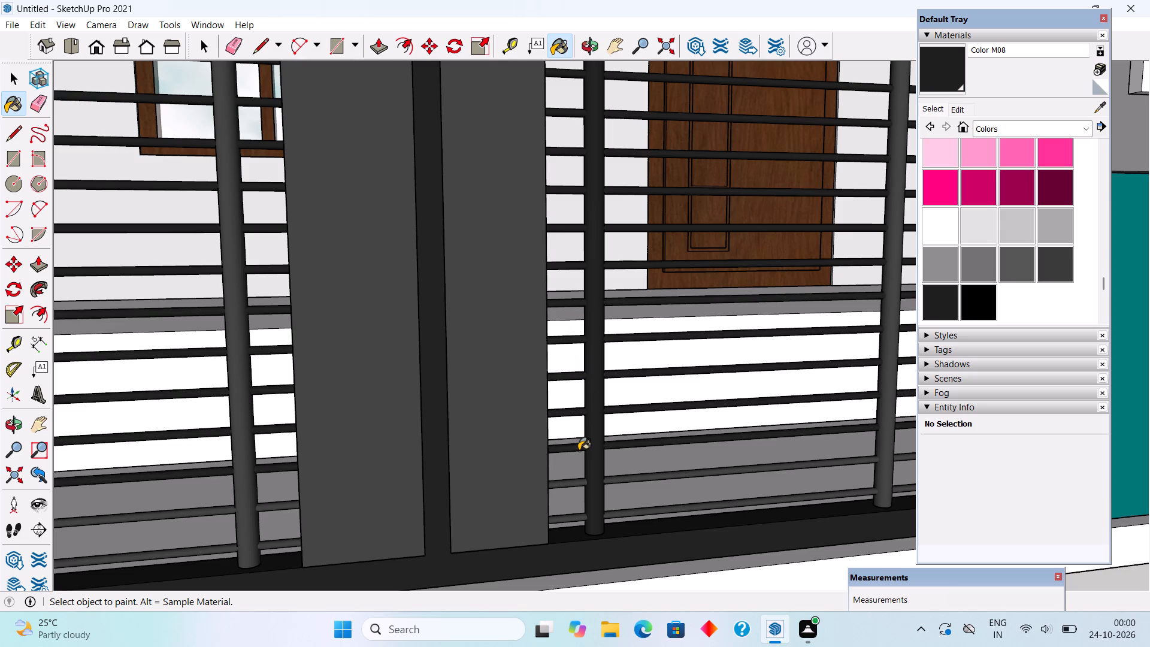
pyautogui.click(575, 482)
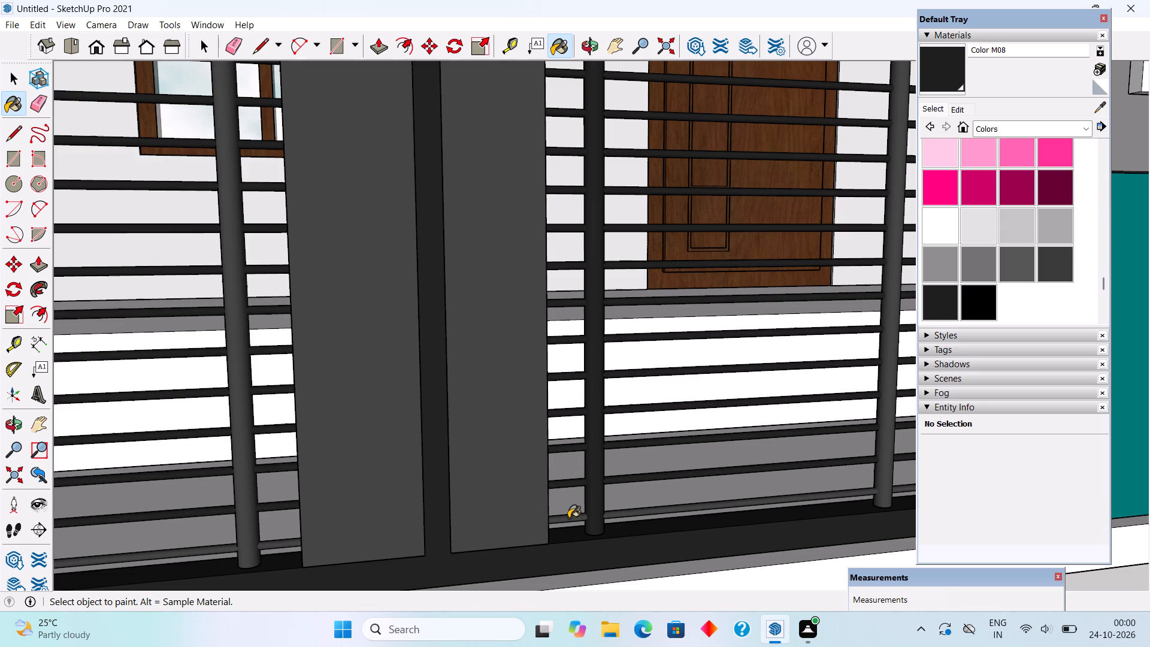
pyautogui.click(568, 518)
# Paint the gate's five remaining vertical bars, two on the right leaf and three on the left leaf, with Color M08.
pyautogui.scroll(-8, 568, 518)
pyautogui.scroll(4, 707, 451)
pyautogui.click(739, 441)
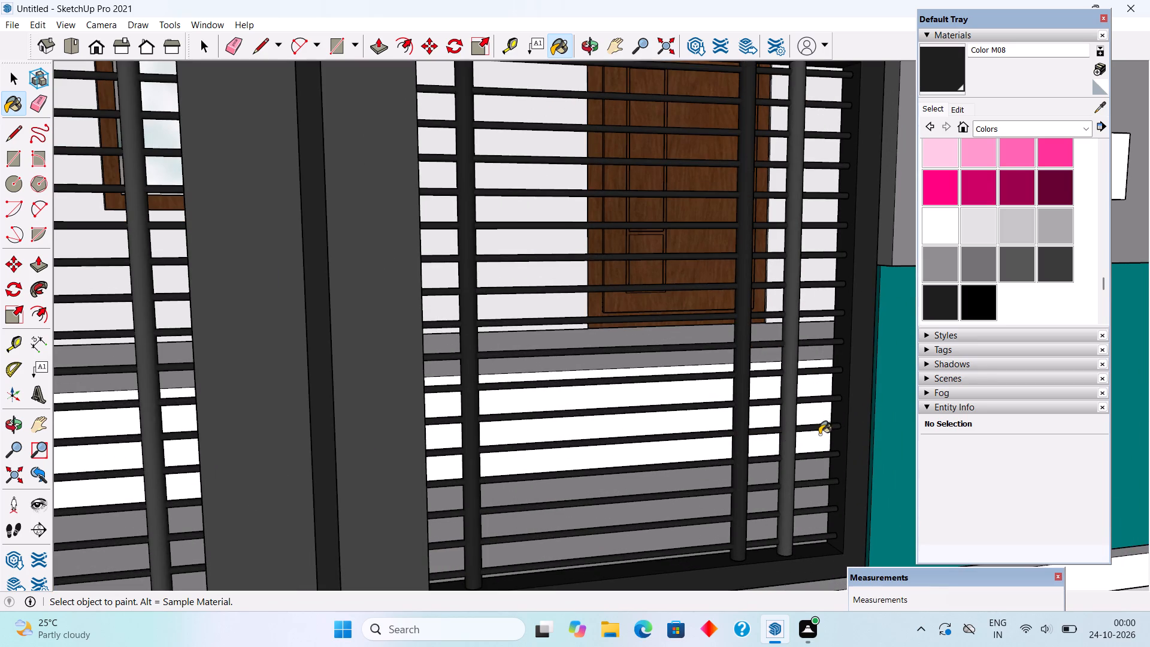
pyautogui.click(786, 443)
pyautogui.scroll(-6, 789, 442)
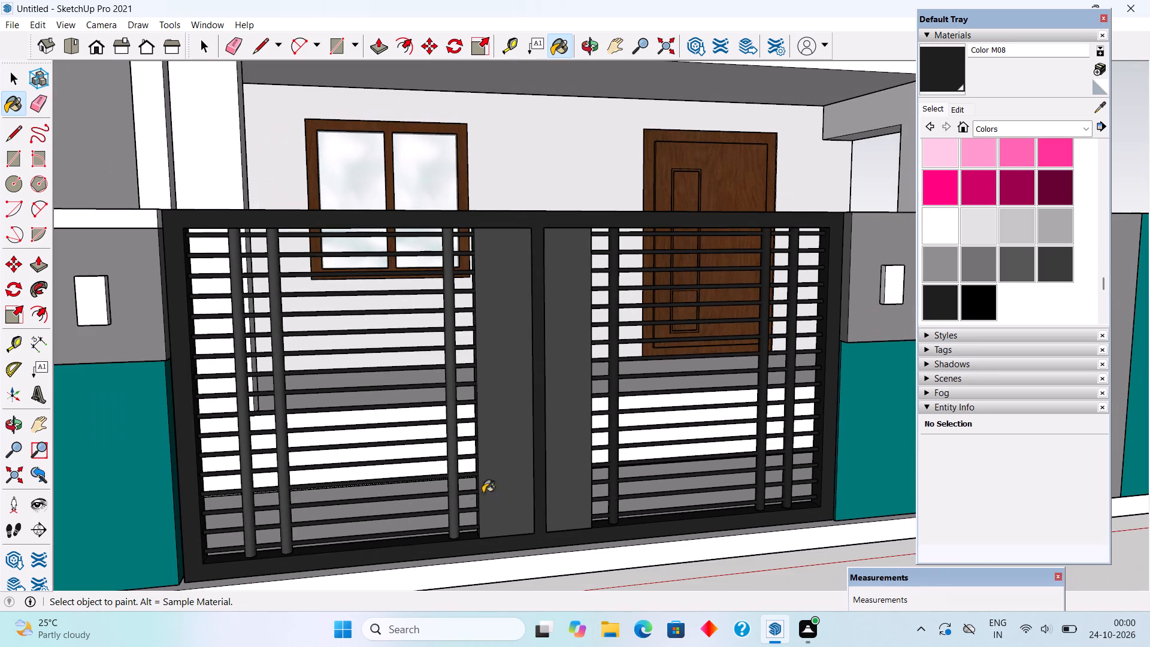
pyautogui.scroll(5, 189, 536)
pyautogui.scroll(2, 272, 521)
pyautogui.click(280, 516)
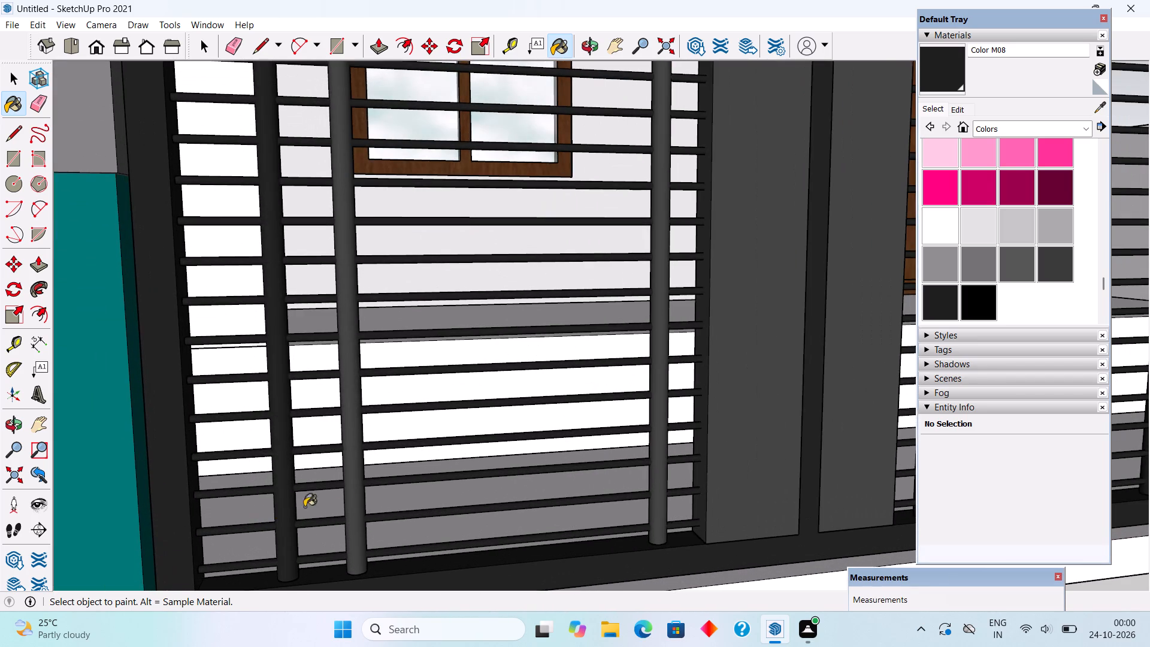
pyautogui.click(357, 489)
pyautogui.click(656, 470)
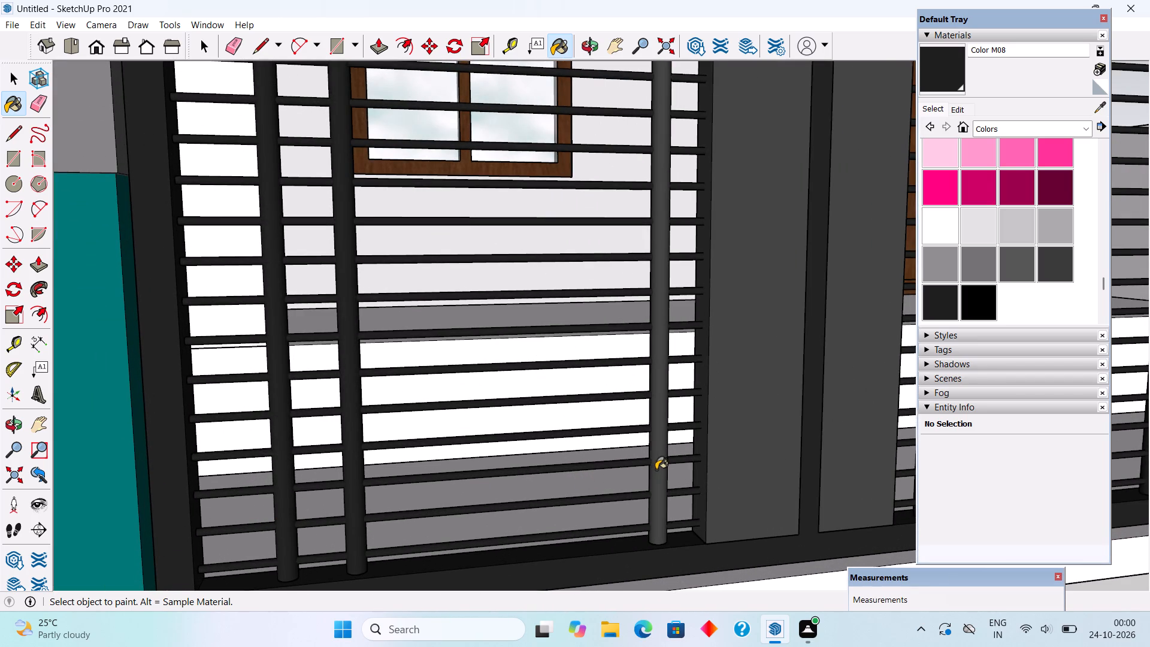
pyautogui.press('space')
# Examine the recoloured gate together with the house's front elevation and boundary wall from different angles.
pyautogui.scroll(-11, 641, 477)
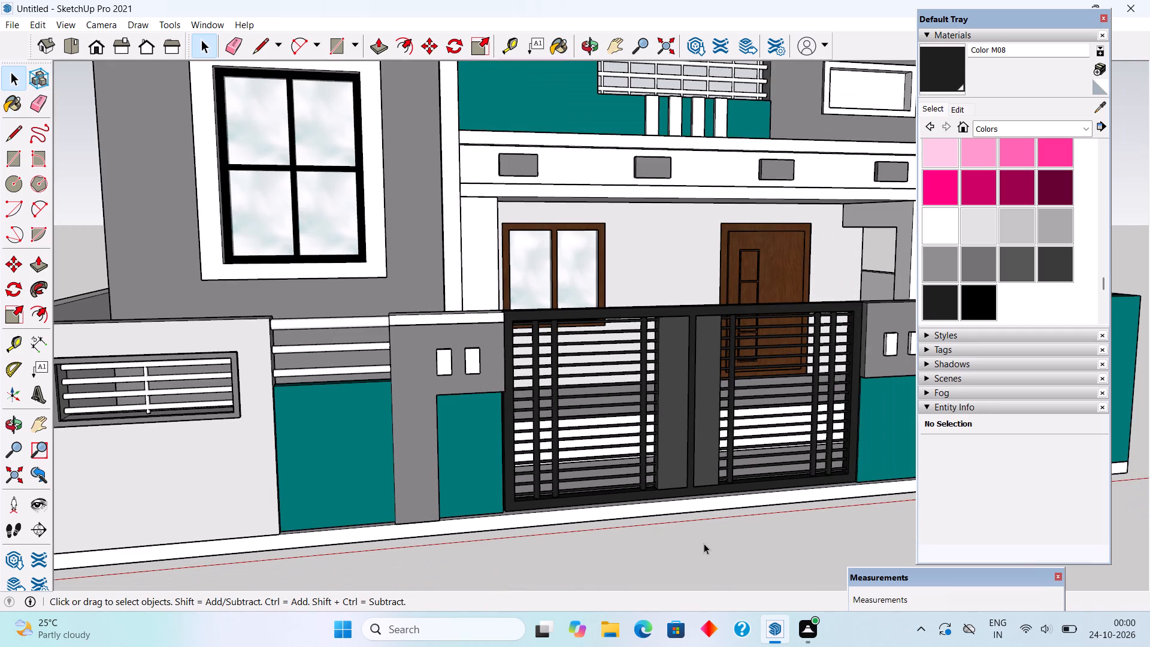
pyautogui.moveTo(607, 395); pyautogui.dragTo(516, 348, button='middle')
pyautogui.scroll(-4, 535, 354)
pyautogui.moveTo(503, 346); pyautogui.dragTo(502, 337, button='middle')
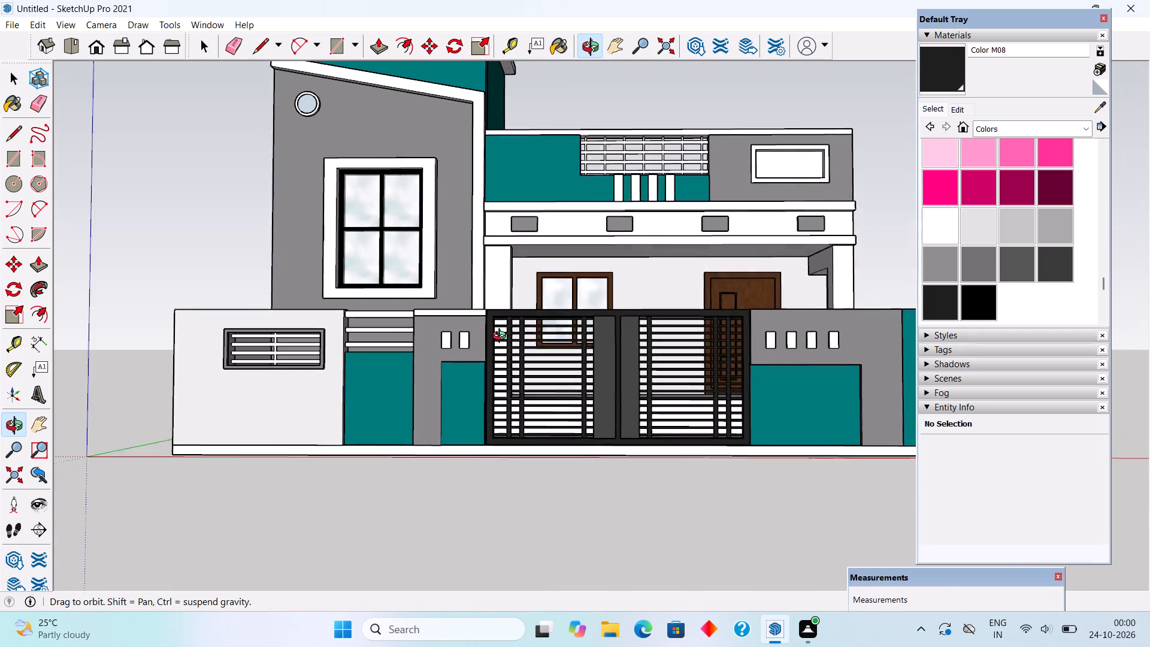
pyautogui.moveTo(502, 337); pyautogui.dragTo(461, 402, button='middle')
pyautogui.scroll(-2, 461, 402)
pyautogui.moveTo(479, 418); pyautogui.dragTo(492, 421, button='middle')
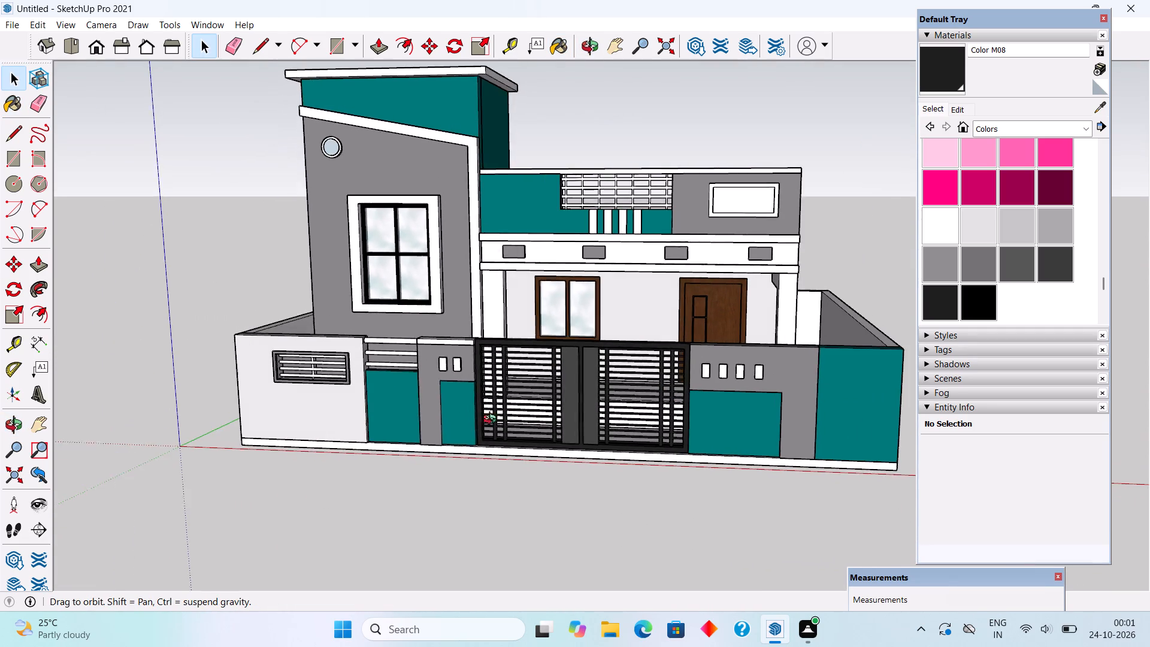
pyautogui.moveTo(492, 421); pyautogui.dragTo(201, 342, button='middle')
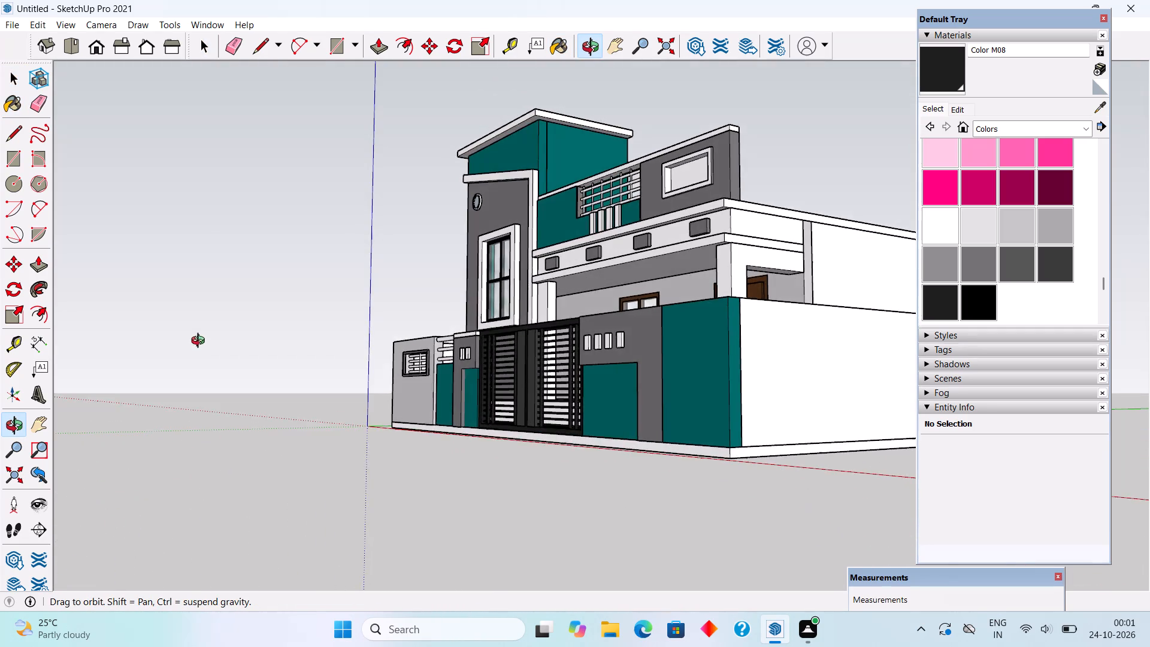
pyautogui.moveTo(201, 342); pyautogui.dragTo(547, 382, button='middle')
pyautogui.scroll(-2, 552, 382)
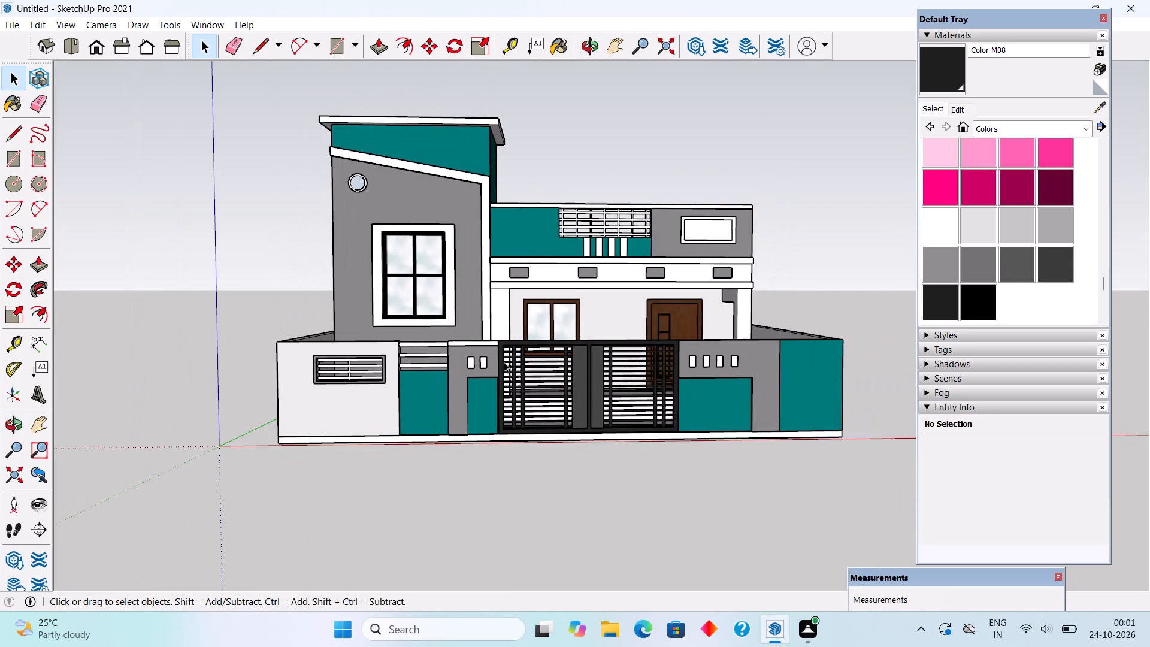
pyautogui.moveTo(459, 347); pyautogui.dragTo(492, 409, button='middle')
pyautogui.scroll(1, 492, 409)
pyautogui.moveTo(676, 229); pyautogui.dragTo(661, 195, button='middle')
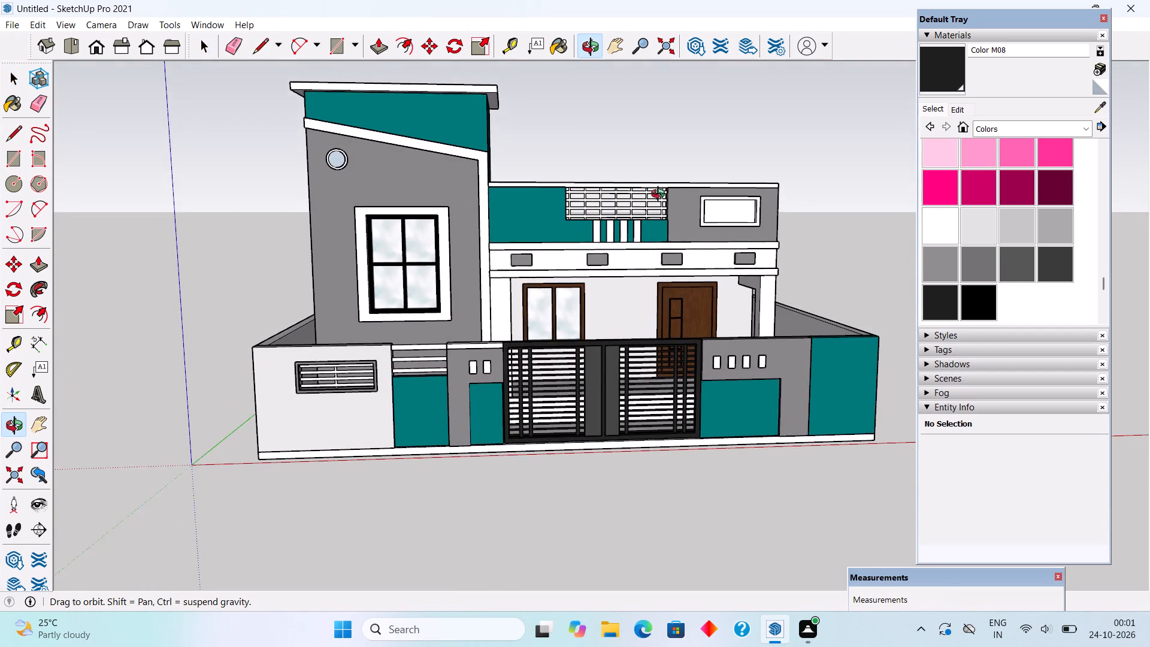
pyautogui.moveTo(661, 195); pyautogui.dragTo(672, 189, button='middle')
pyautogui.scroll(1, 474, 78)
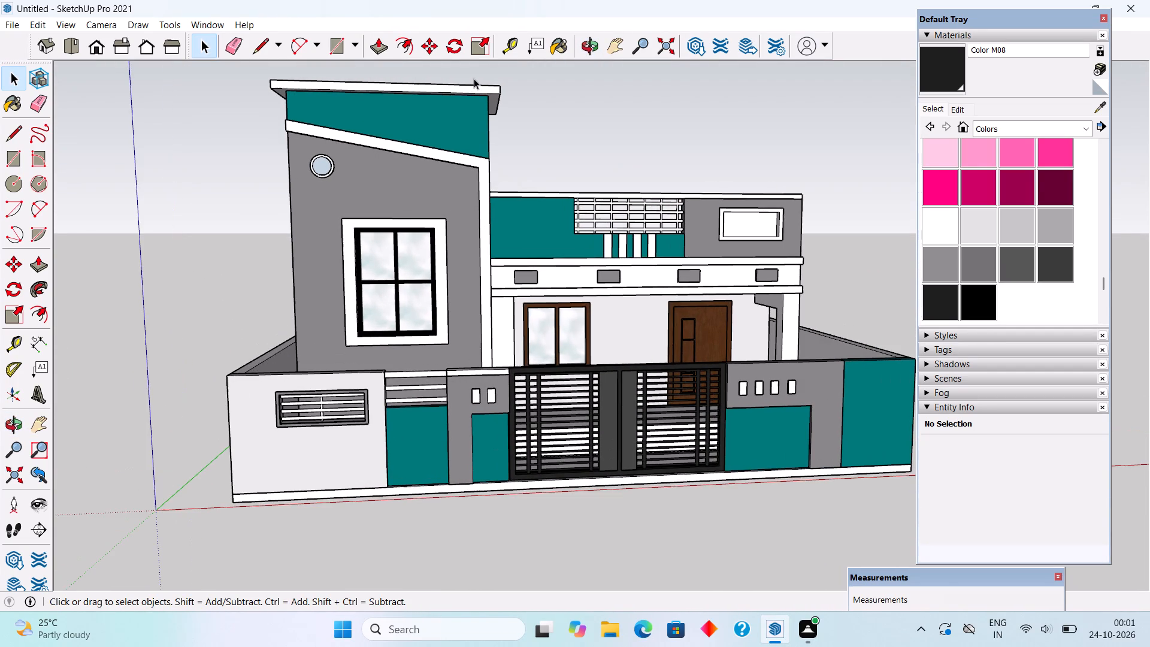
pyautogui.scroll(-3, 474, 78)
pyautogui.moveTo(471, 98); pyautogui.dragTo(446, 135, button='middle')
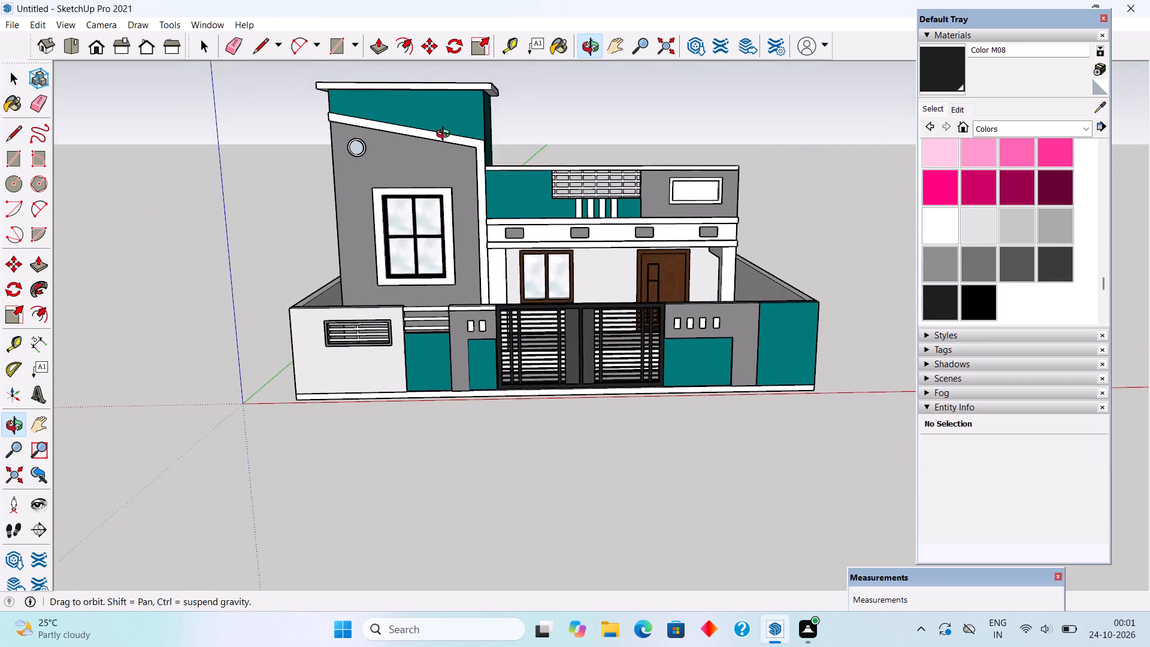
pyautogui.moveTo(446, 135); pyautogui.dragTo(492, 159, button='middle')
pyautogui.scroll(-2, 492, 159)
pyautogui.moveTo(727, 240); pyautogui.dragTo(713, 201, button='middle')
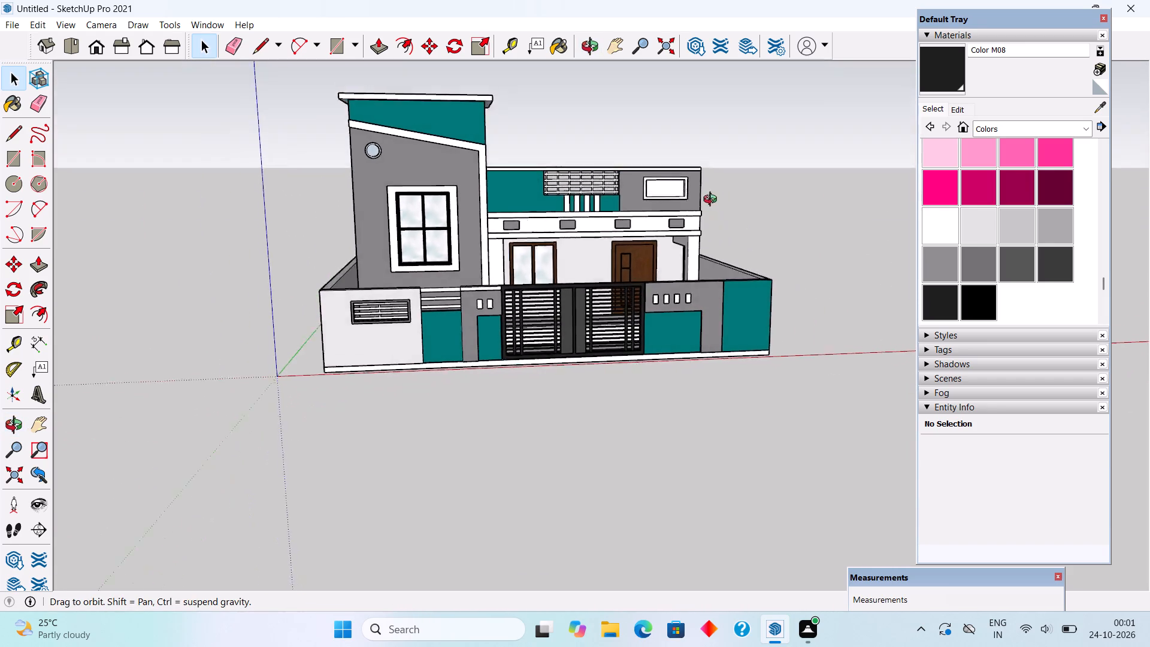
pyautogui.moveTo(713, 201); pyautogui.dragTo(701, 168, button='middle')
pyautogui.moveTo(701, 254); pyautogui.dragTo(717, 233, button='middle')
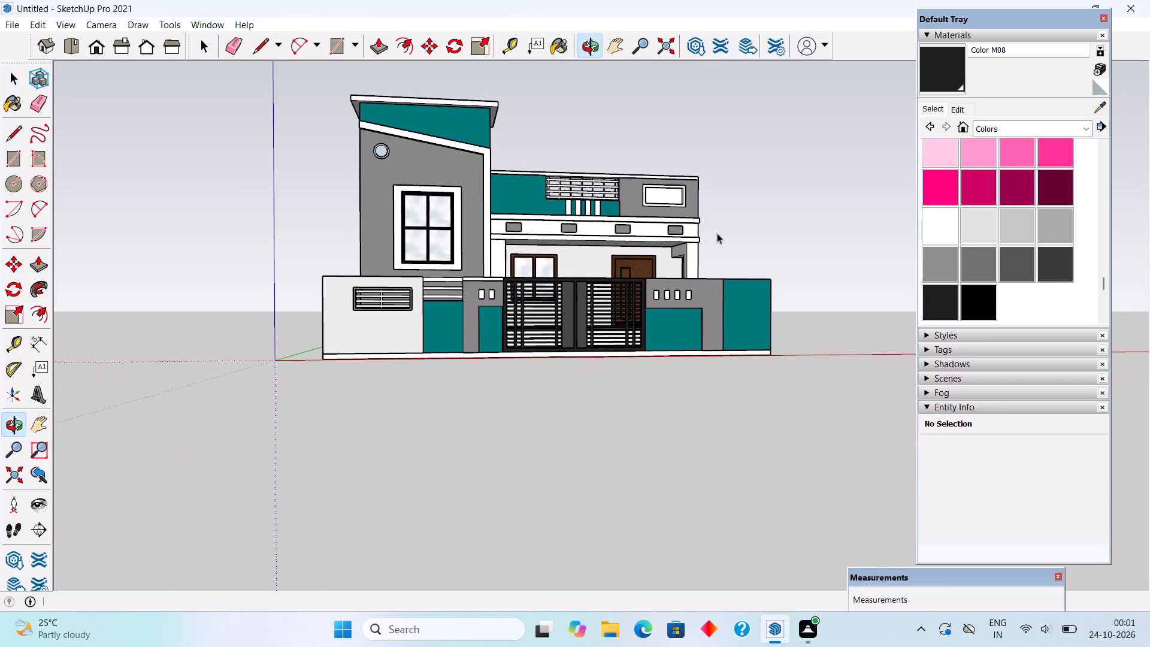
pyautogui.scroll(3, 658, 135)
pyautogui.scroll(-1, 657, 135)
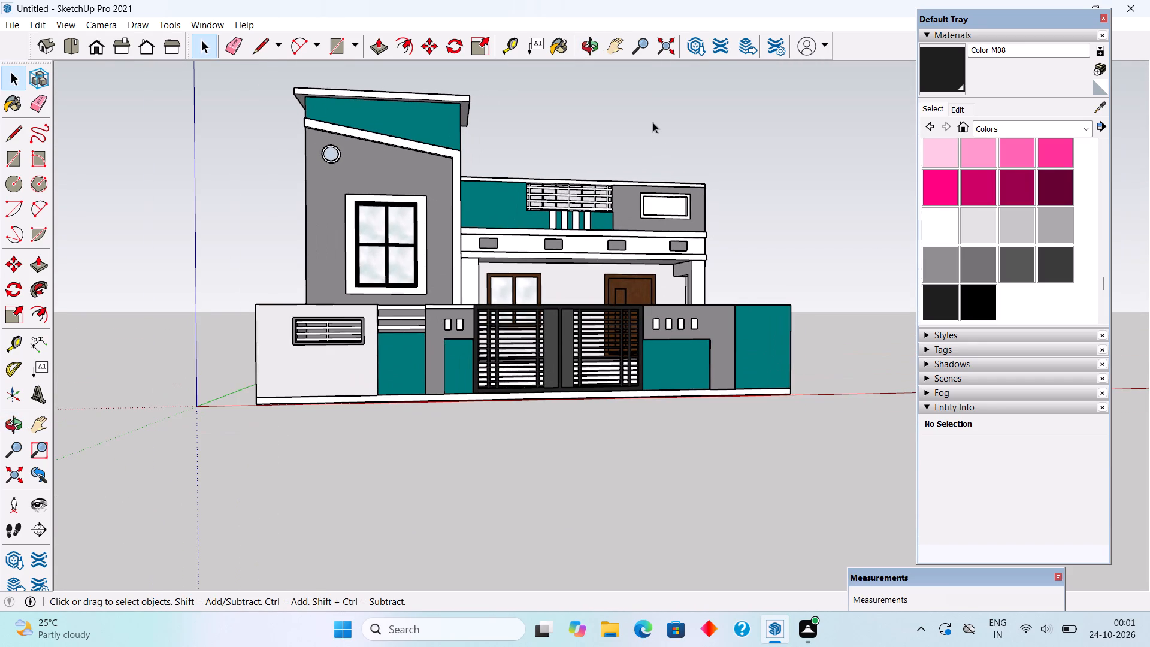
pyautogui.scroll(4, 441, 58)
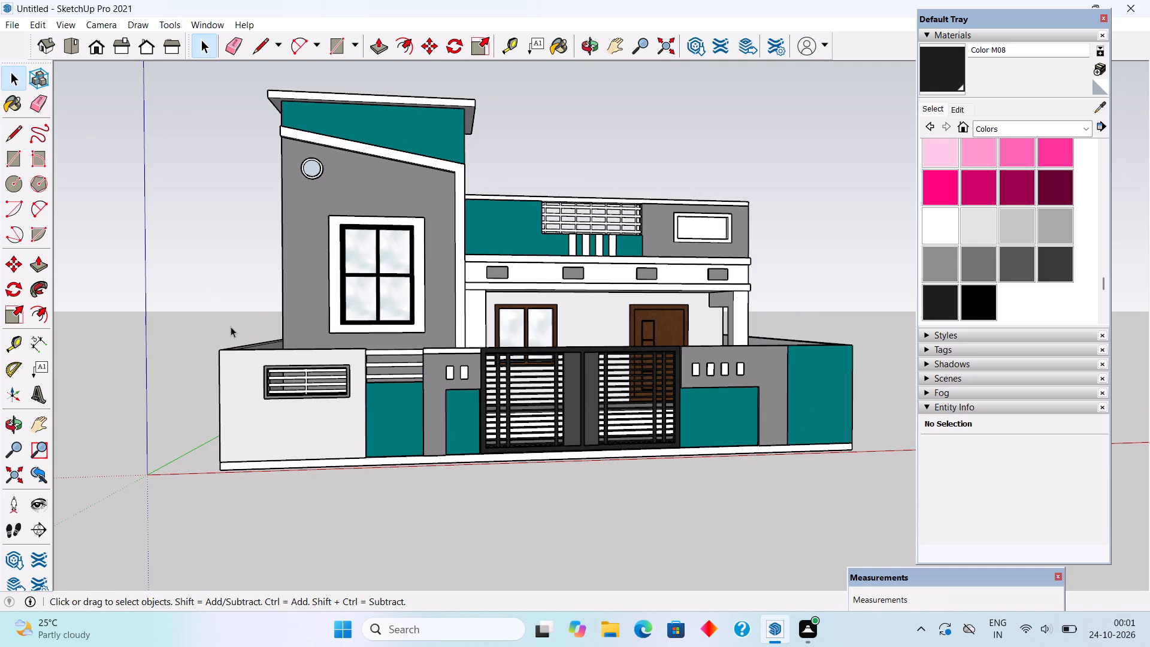
# Paint only the inner face of the tower's round ornament with teal Color H08 sampled from the front boundary wall.
pyautogui.click(1106, 105)
pyautogui.click(835, 391)
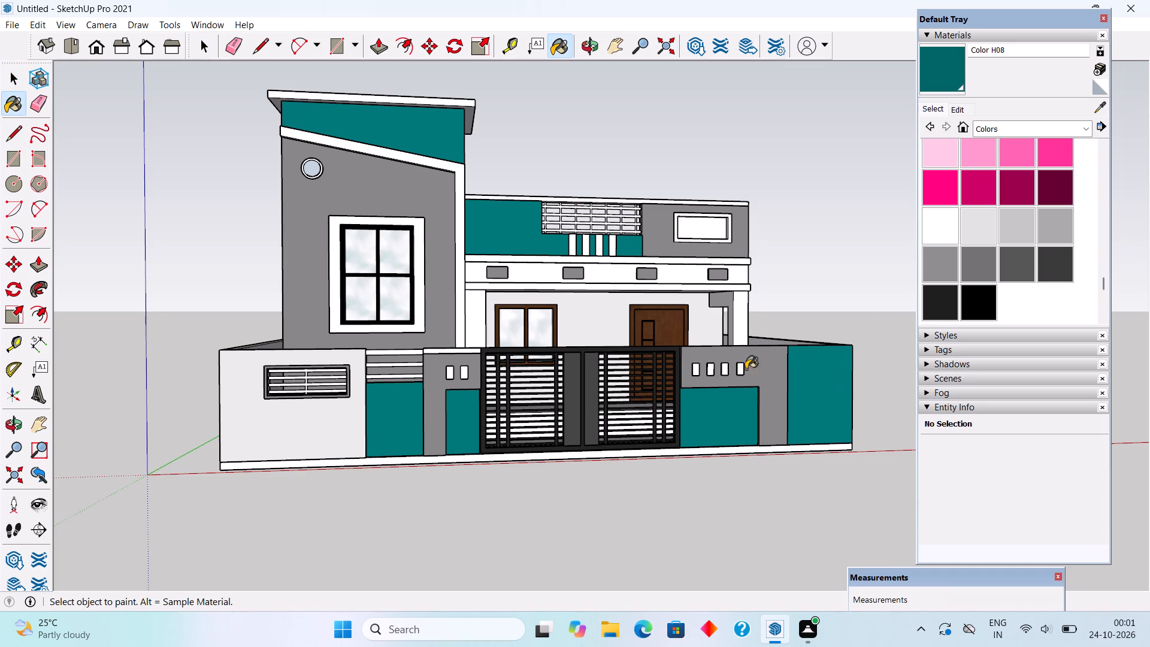
pyautogui.scroll(11, 279, 175)
pyautogui.click(340, 164)
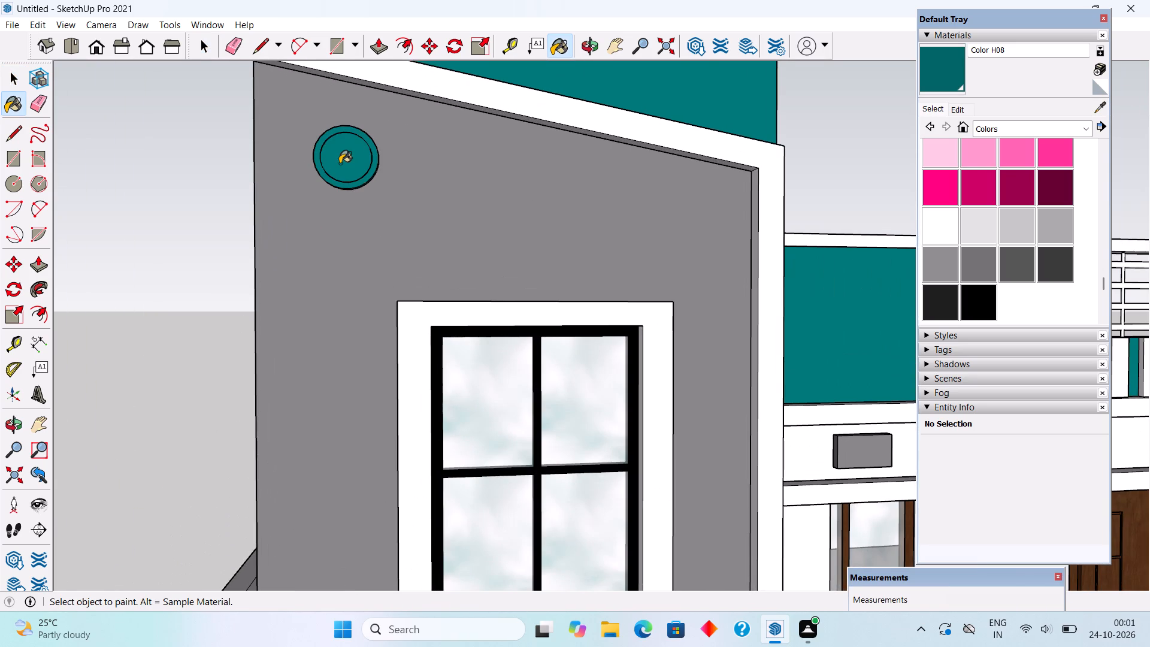
pyautogui.hotkey('ctrl', 'z')
pyautogui.press('space')
pyautogui.tripleClick(341, 166)
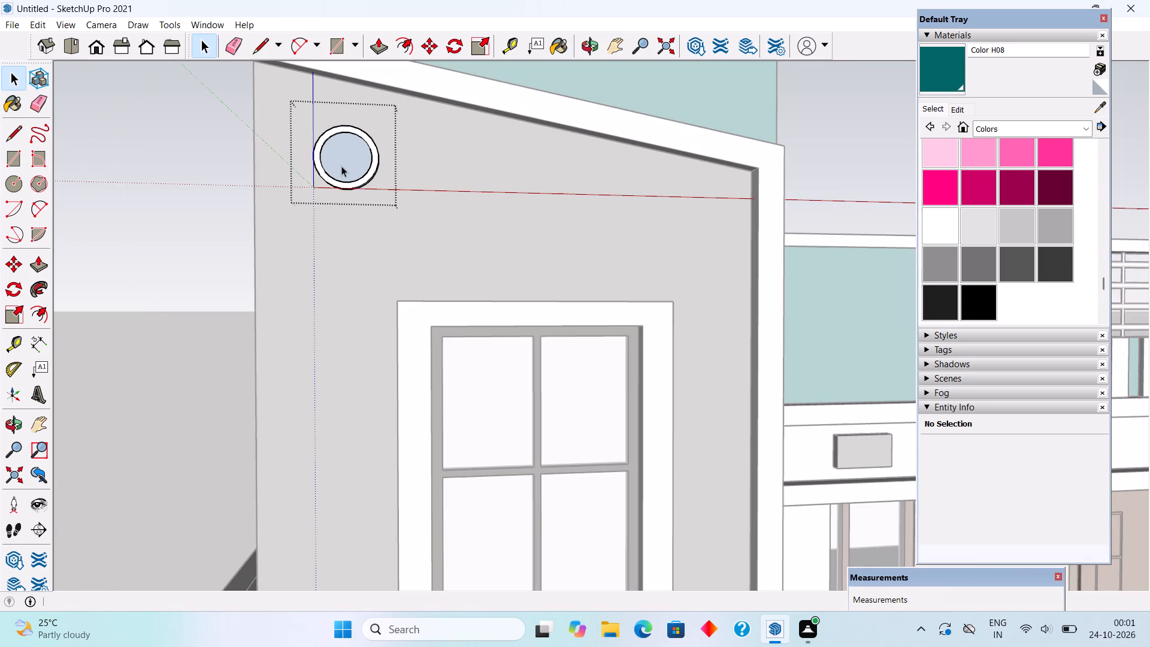
pyautogui.click(343, 165)
pyautogui.click(361, 157)
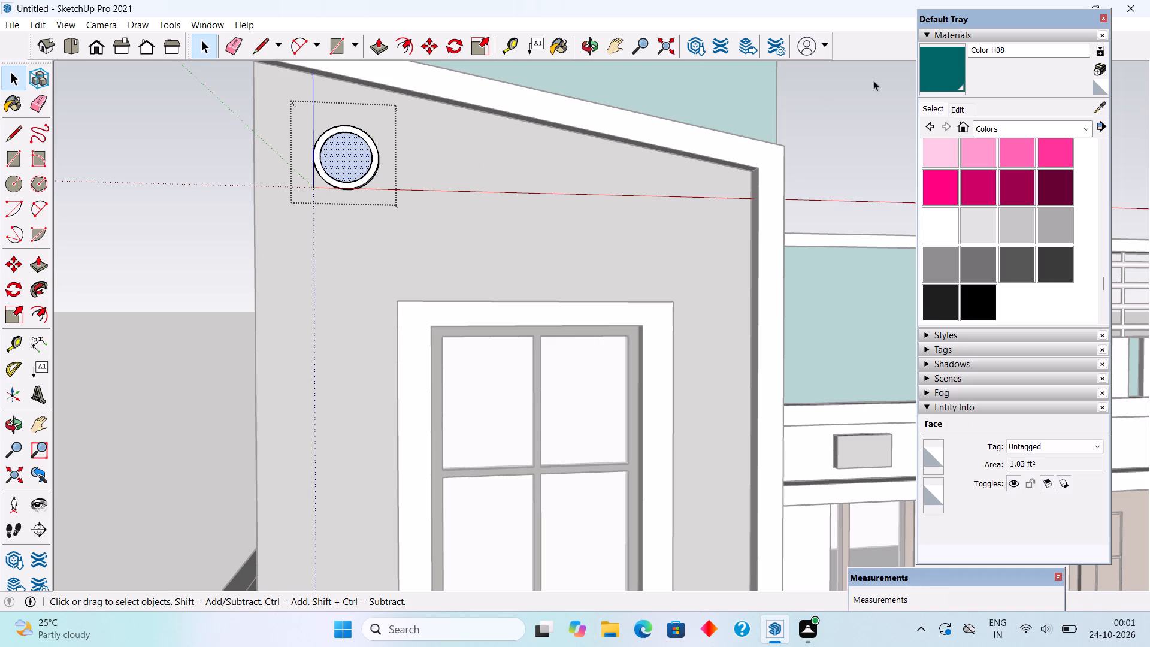
pyautogui.click(936, 79)
pyautogui.click(358, 149)
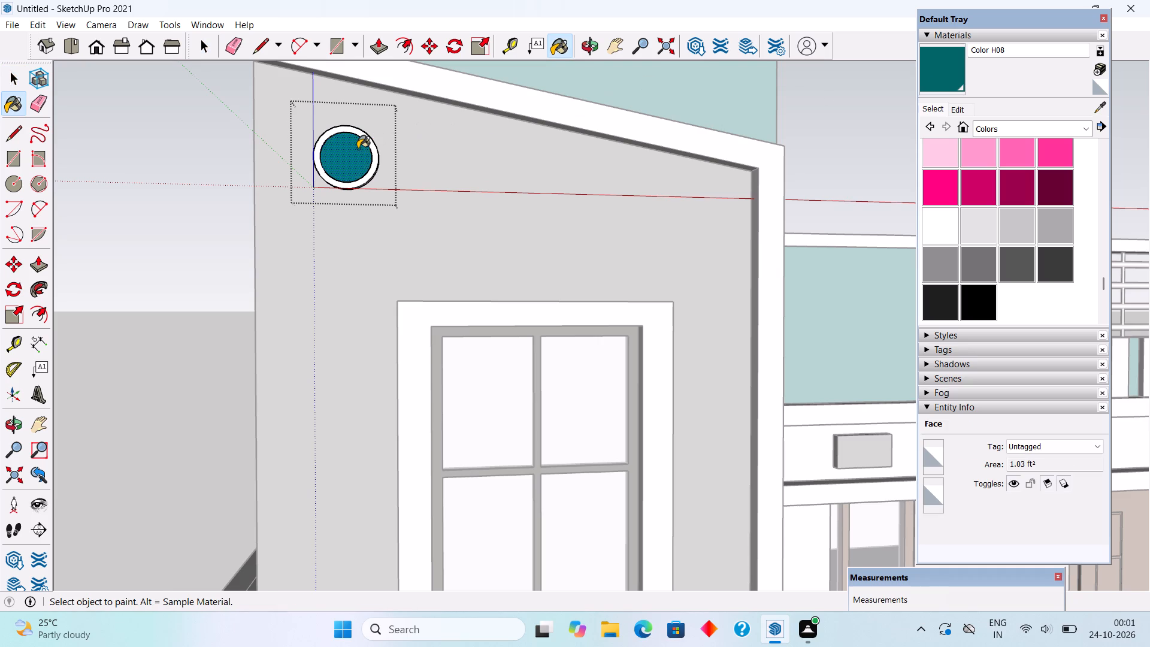
pyautogui.press('space')
pyautogui.click(224, 113)
# Examine the coloured house from the front and the tower side, including the tower window and boundary wall.
pyautogui.scroll(-10, 224, 113)
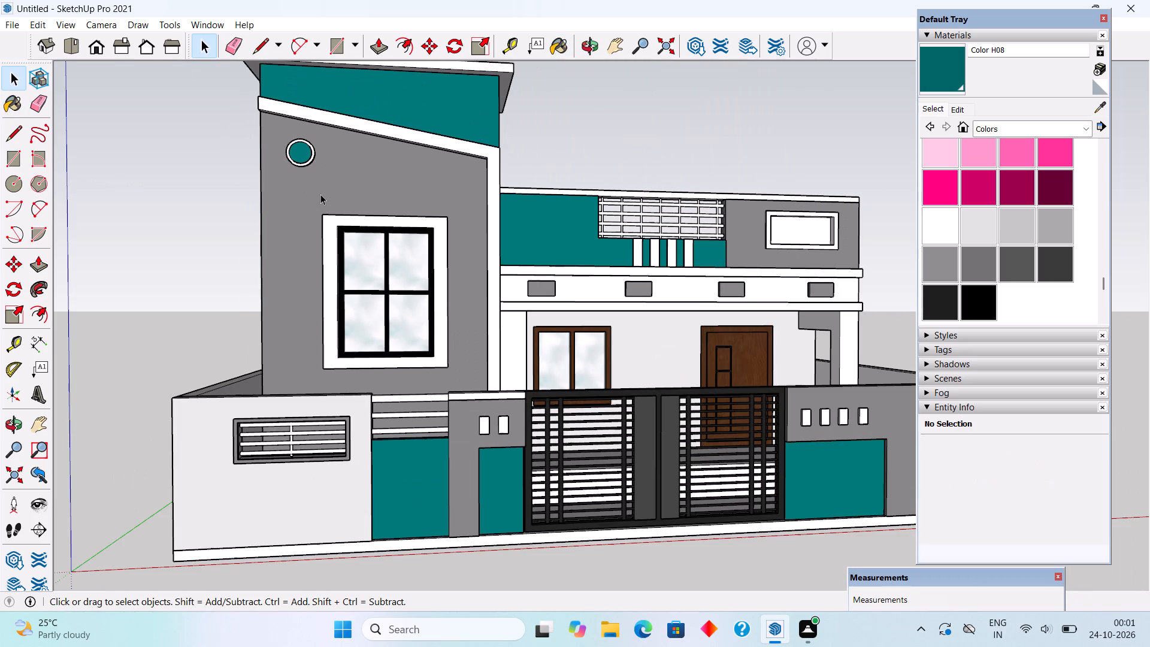
pyautogui.scroll(-2, 321, 196)
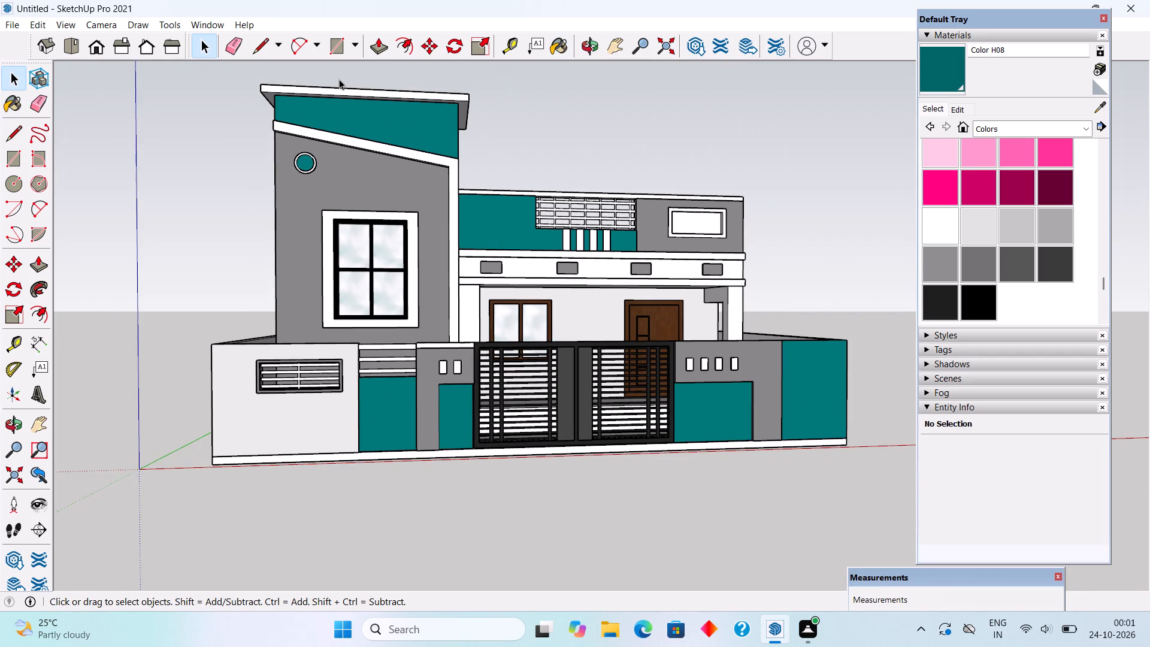
pyautogui.middleClick(339, 115)
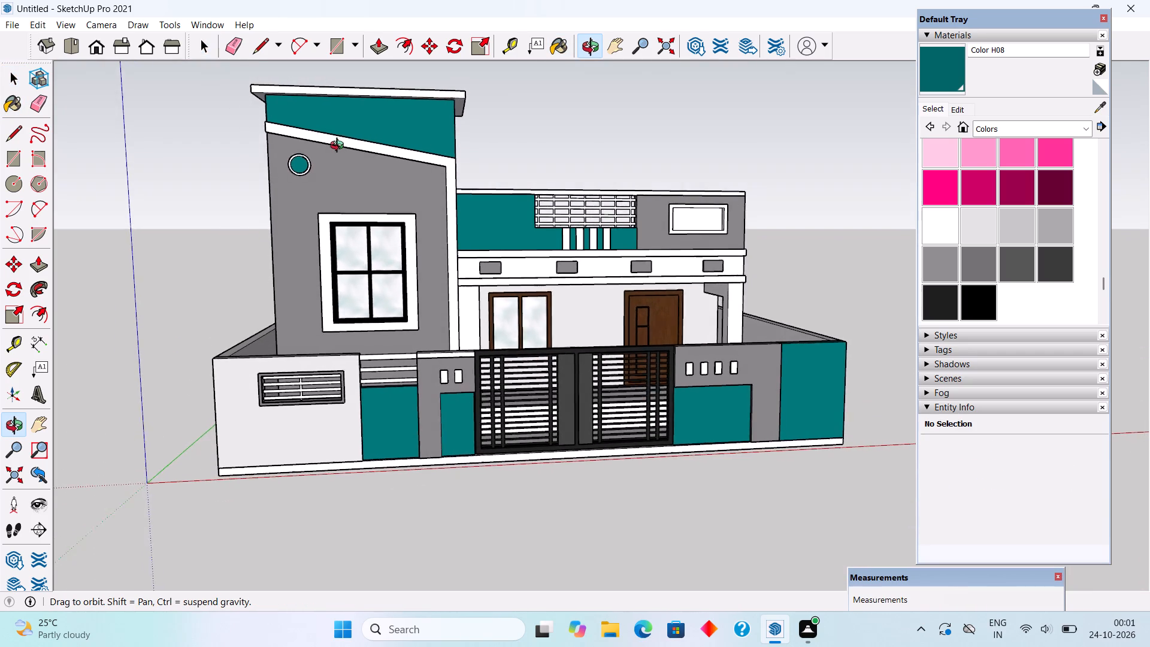
pyautogui.scroll(-3, 484, 223)
pyautogui.scroll(2, 505, 120)
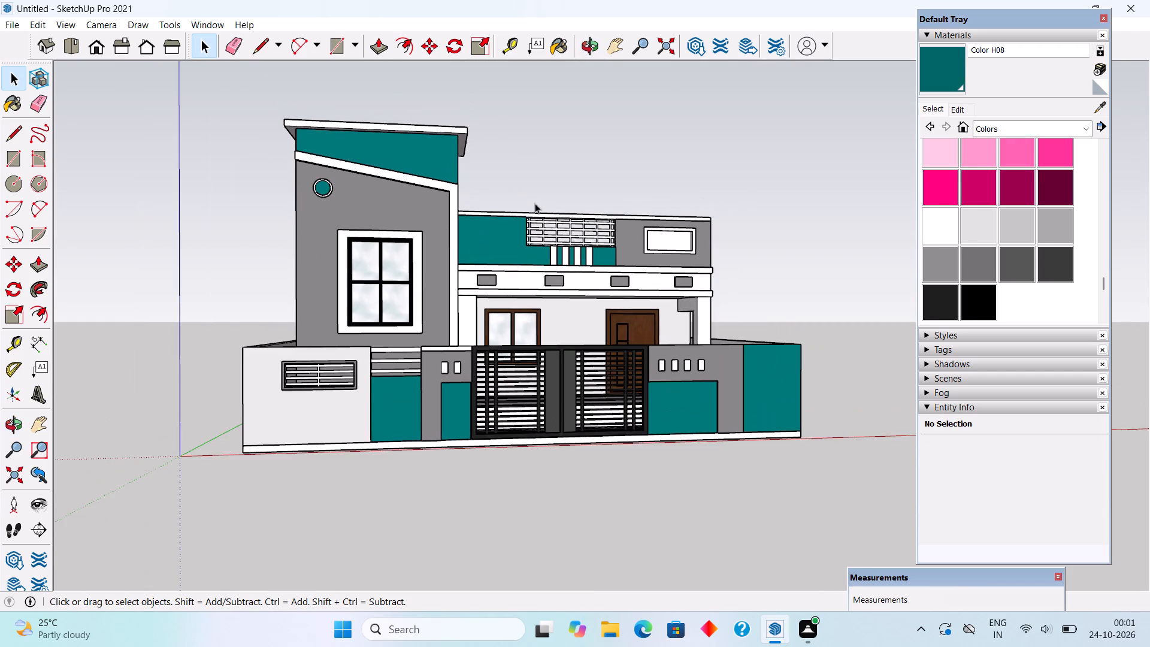
pyautogui.moveTo(526, 189); pyautogui.dragTo(486, 198, button='middle')
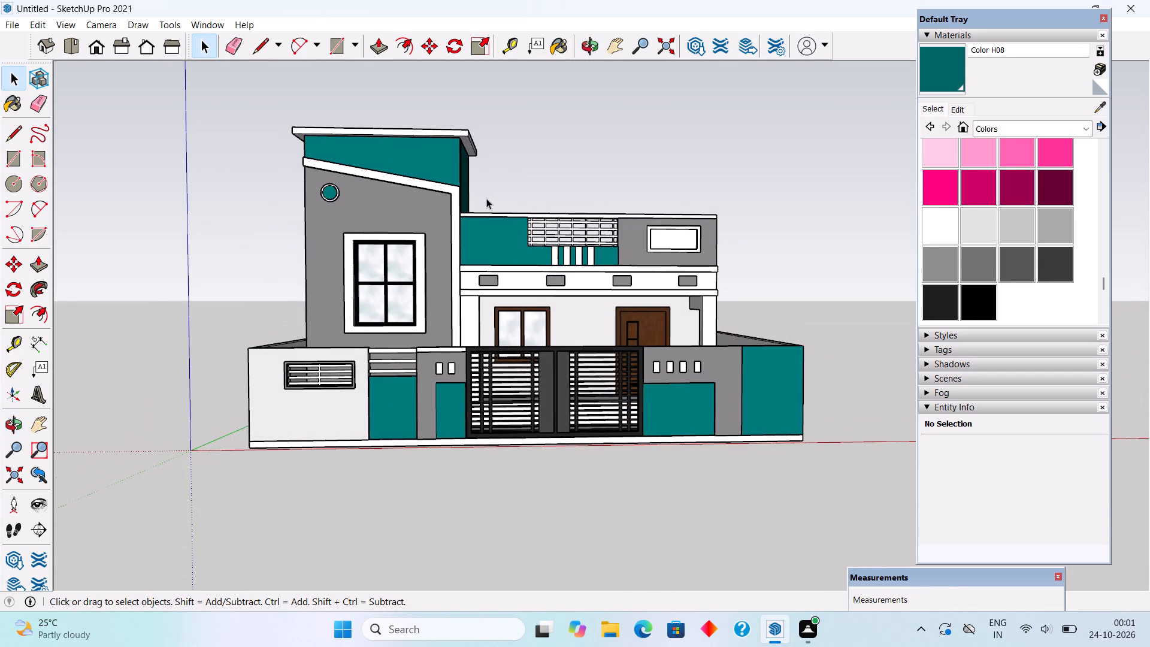
pyautogui.scroll(1, 486, 198)
pyautogui.moveTo(591, 312); pyautogui.dragTo(683, 277, button='middle')
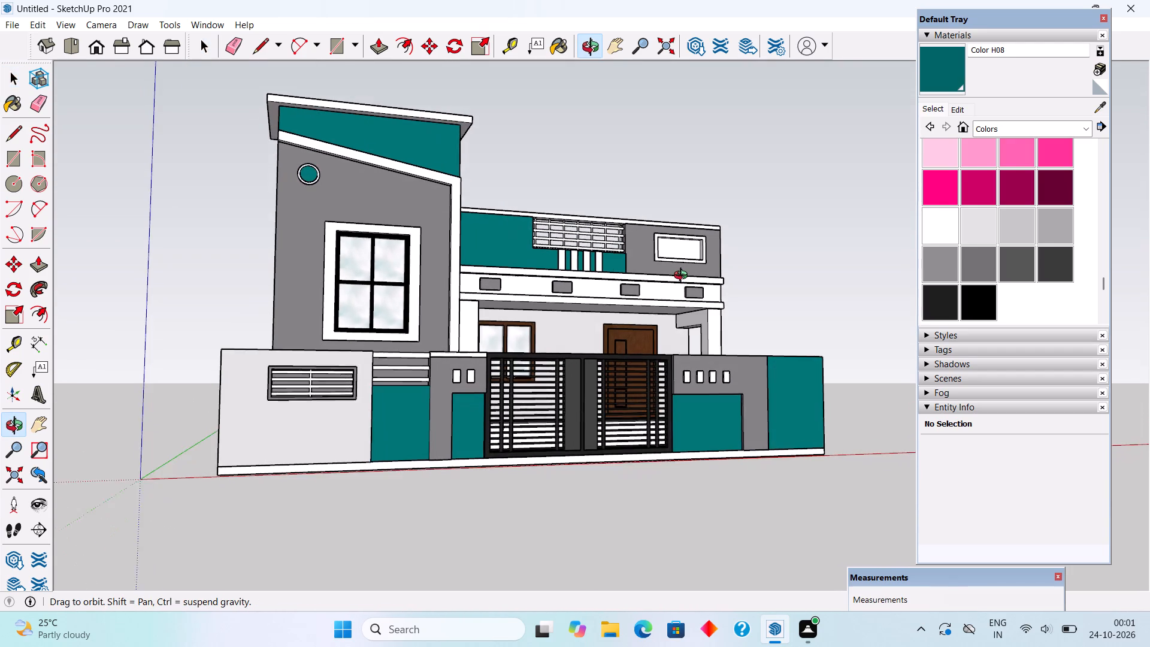
pyautogui.moveTo(683, 277); pyautogui.dragTo(691, 285, button='middle')
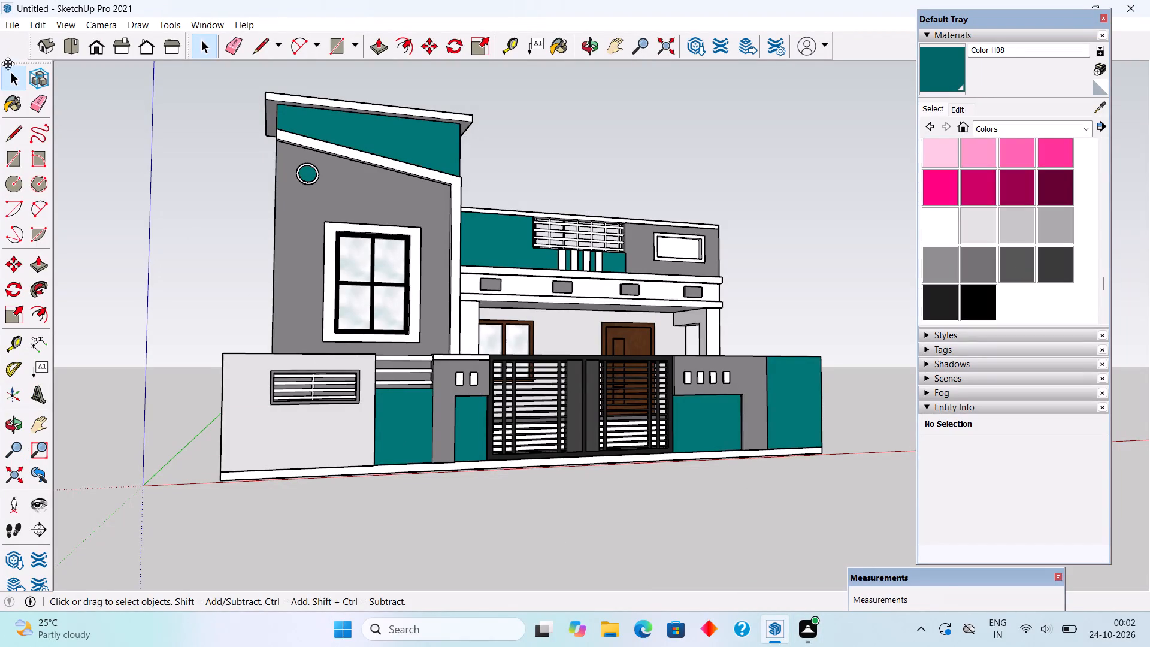
pyautogui.moveTo(257, 207); pyautogui.dragTo(267, 241, button='middle')
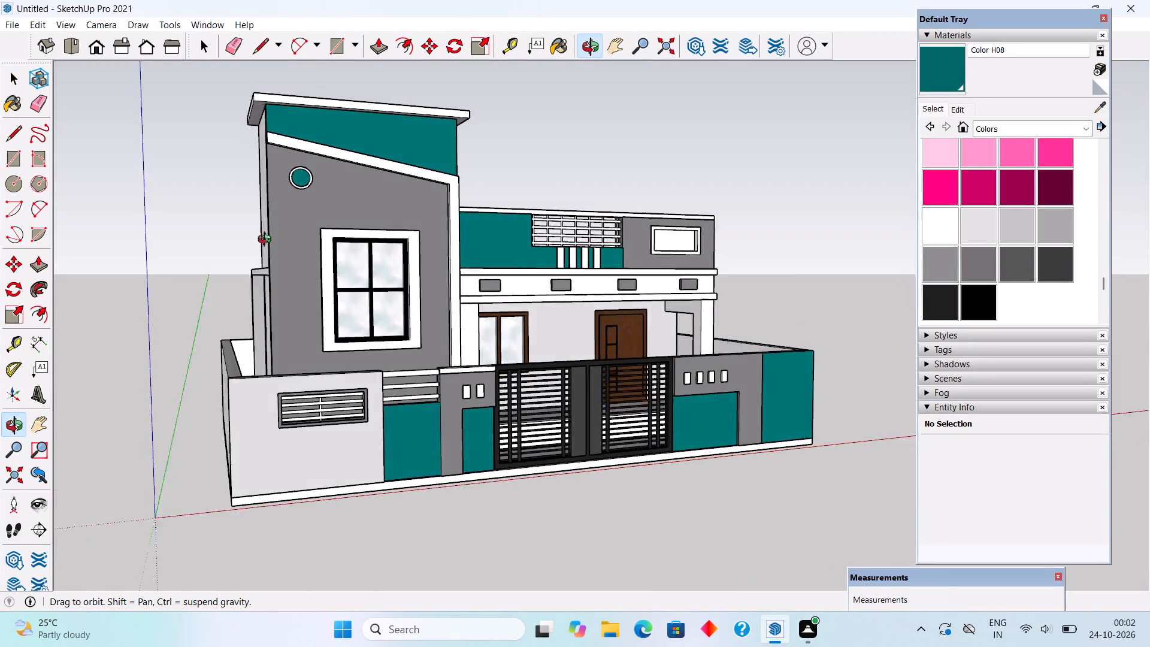
pyautogui.moveTo(267, 241); pyautogui.dragTo(394, 291, button='middle')
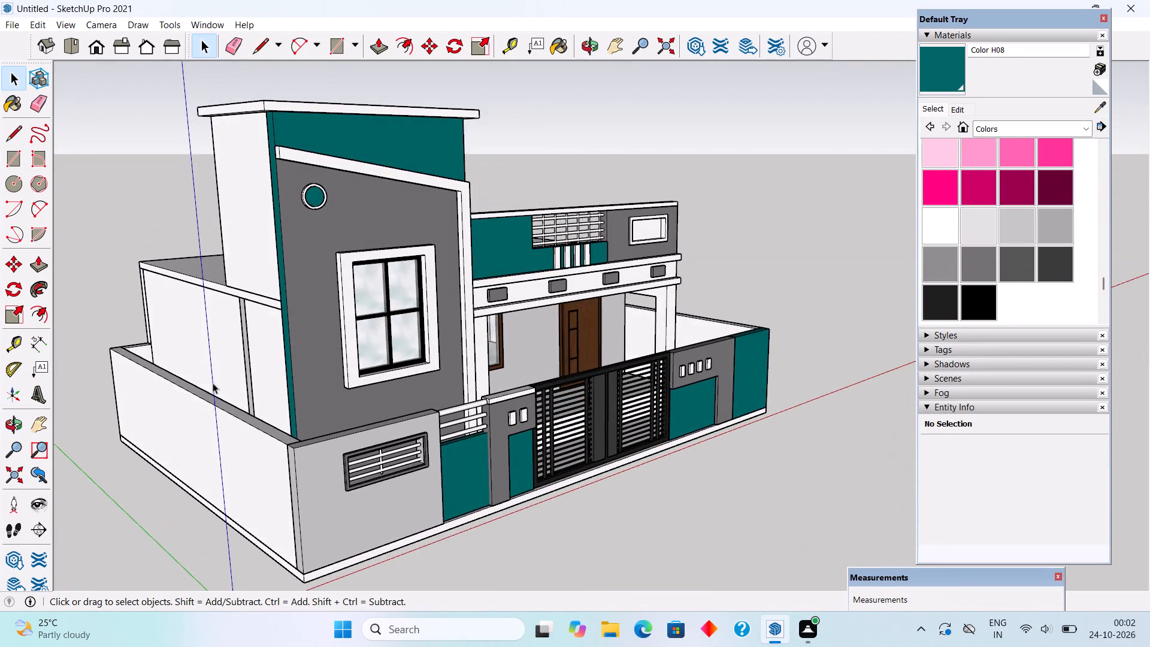
pyautogui.scroll(10, 211, 383)
pyautogui.moveTo(334, 425); pyautogui.dragTo(313, 527, button='middle')
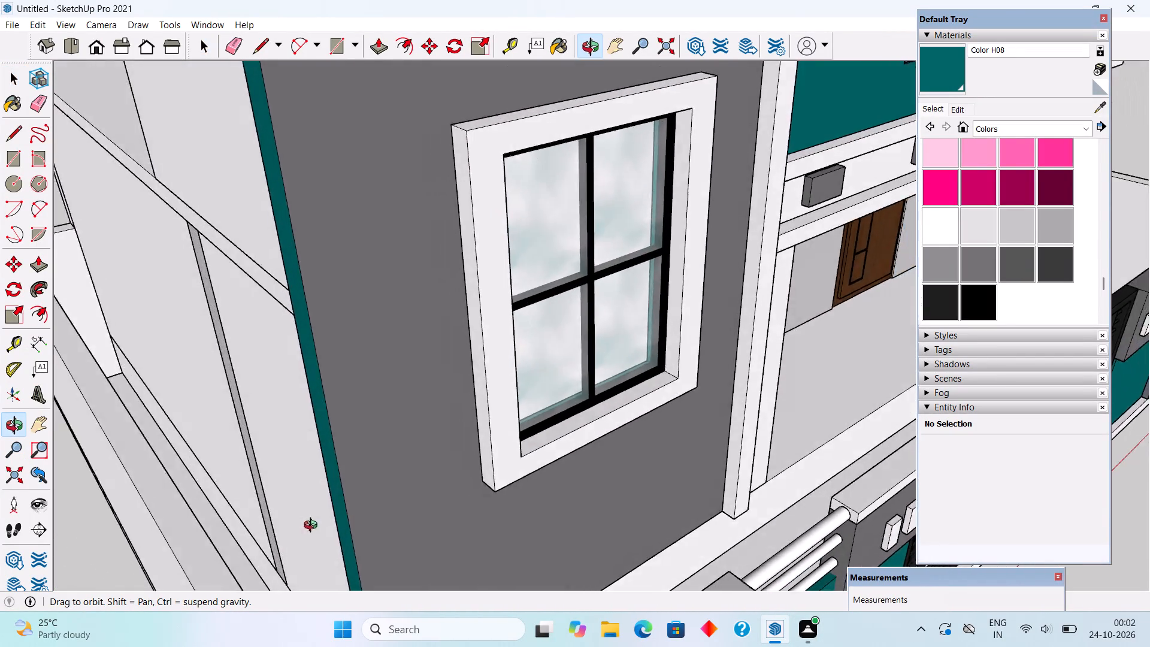
pyautogui.moveTo(313, 527); pyautogui.dragTo(145, 417, button='middle')
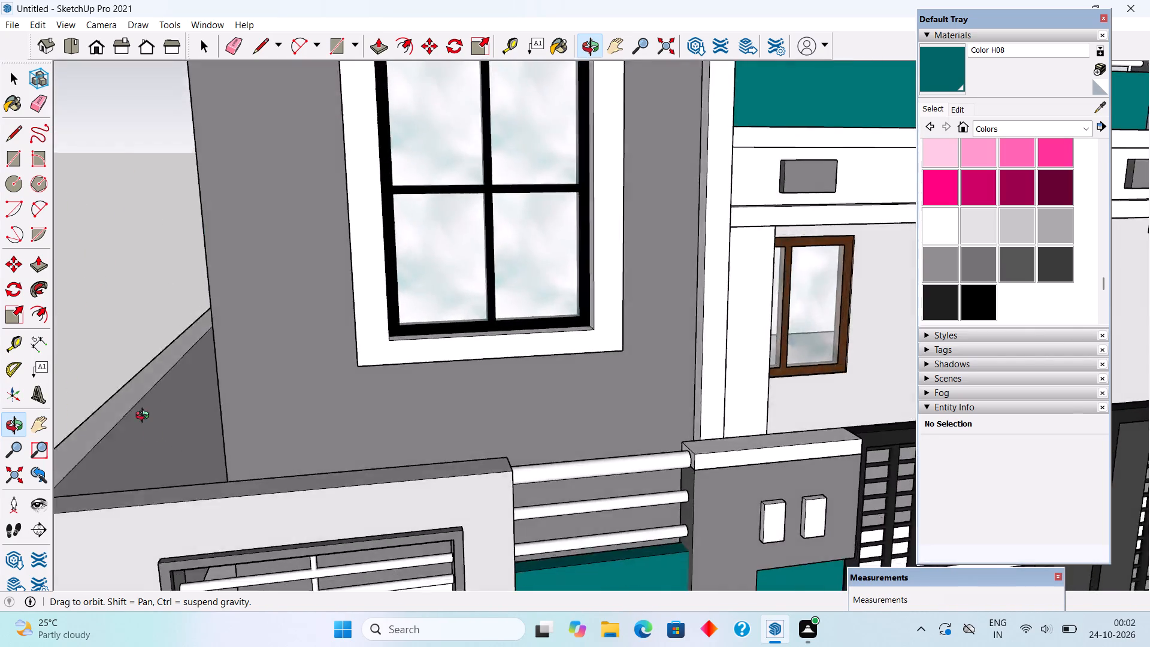
pyautogui.moveTo(145, 417); pyautogui.dragTo(133, 385, button='middle')
pyautogui.scroll(-13, 135, 383)
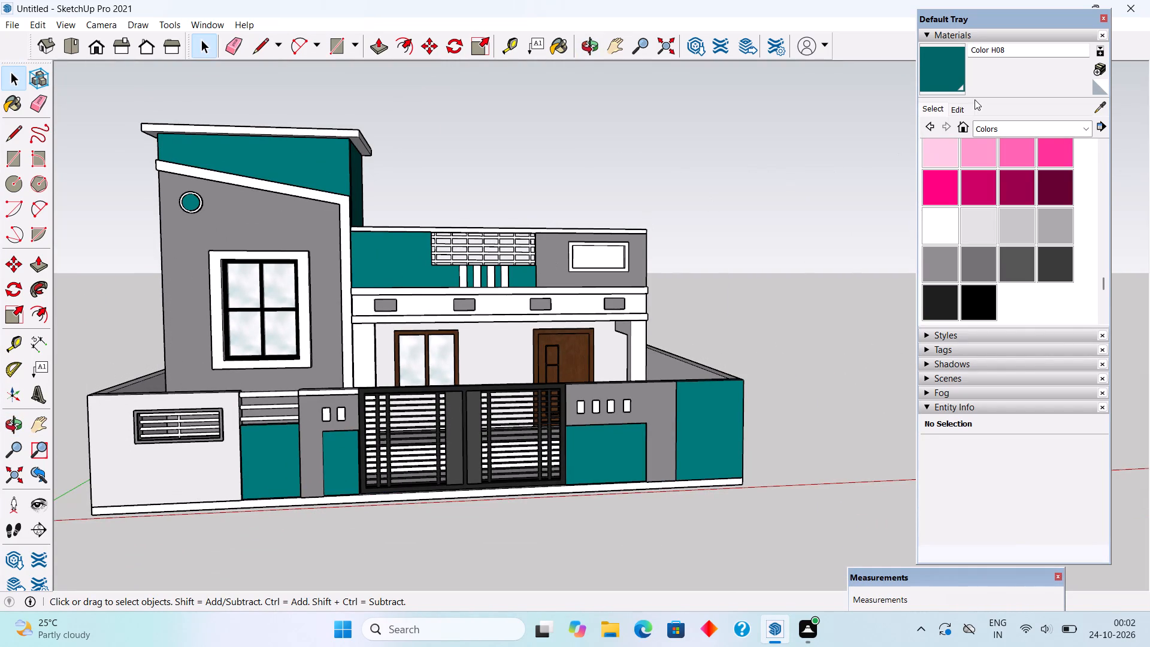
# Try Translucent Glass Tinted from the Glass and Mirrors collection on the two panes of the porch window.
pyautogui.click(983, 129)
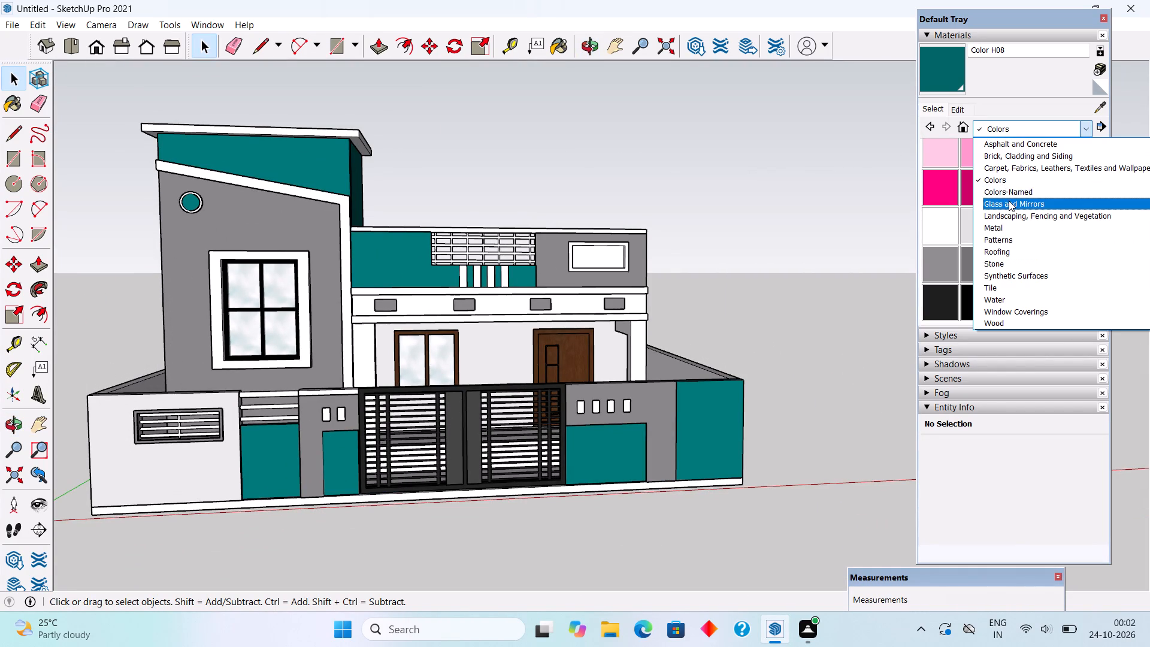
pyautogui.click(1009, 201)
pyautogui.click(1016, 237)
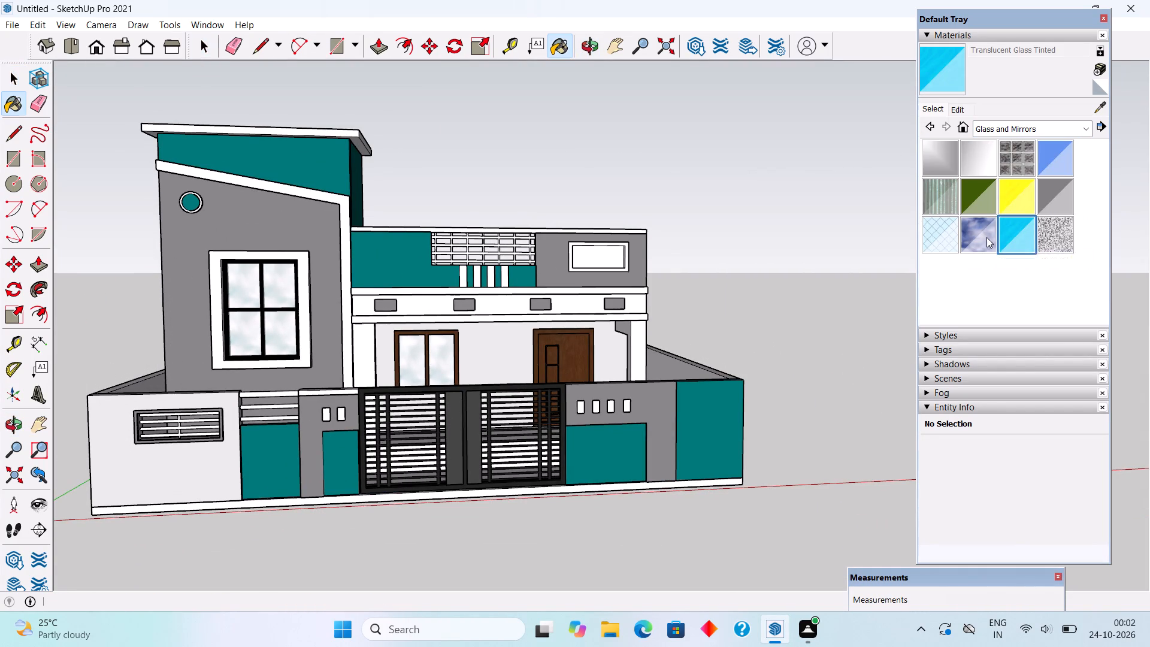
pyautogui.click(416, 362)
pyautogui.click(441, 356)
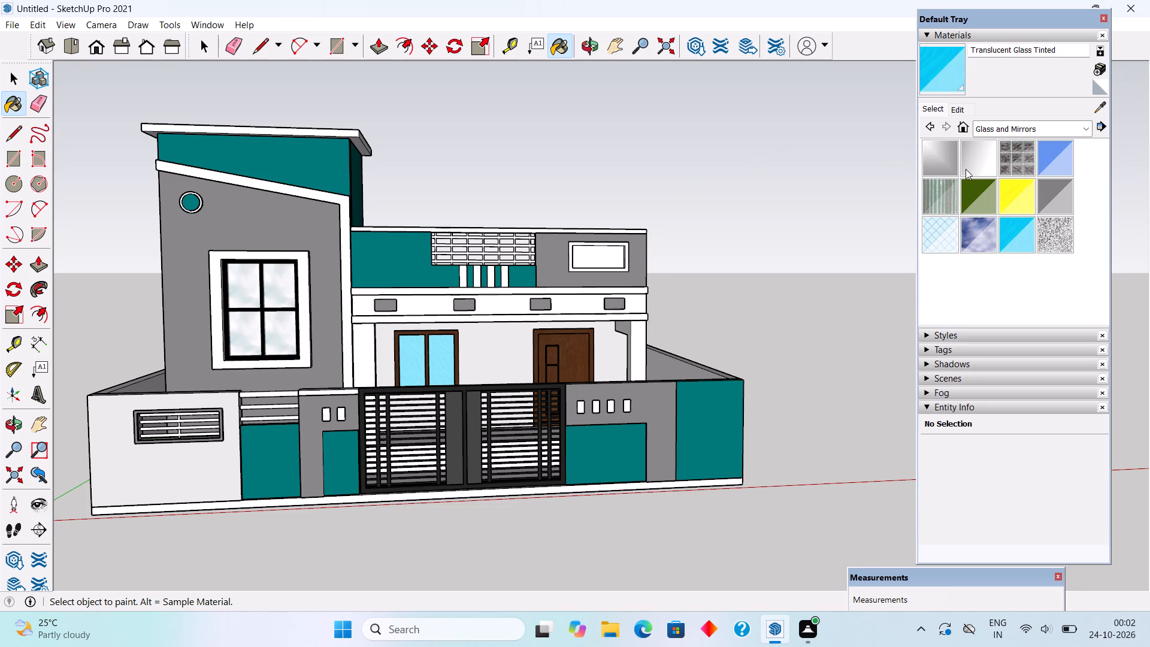
# Paint the porch window's two panes and the tower window's four panes with Translucent Glass Blue.
pyautogui.click(1064, 158)
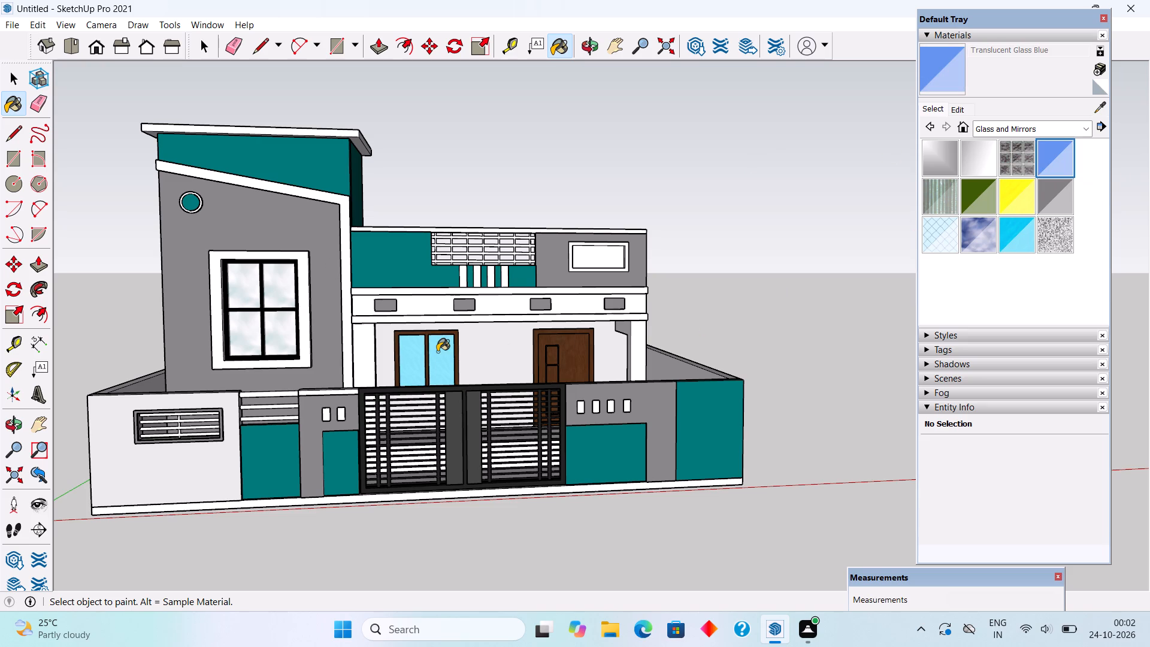
pyautogui.click(437, 352)
pyautogui.click(416, 359)
pyautogui.click(244, 285)
pyautogui.click(279, 285)
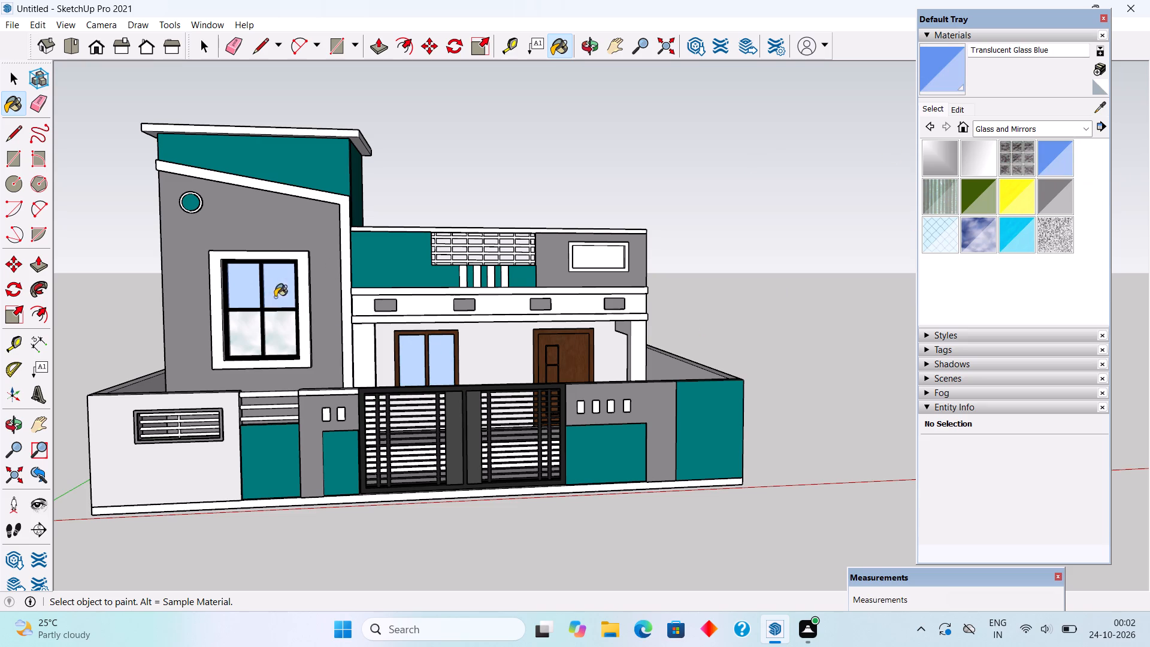
pyautogui.click(250, 321)
pyautogui.click(278, 337)
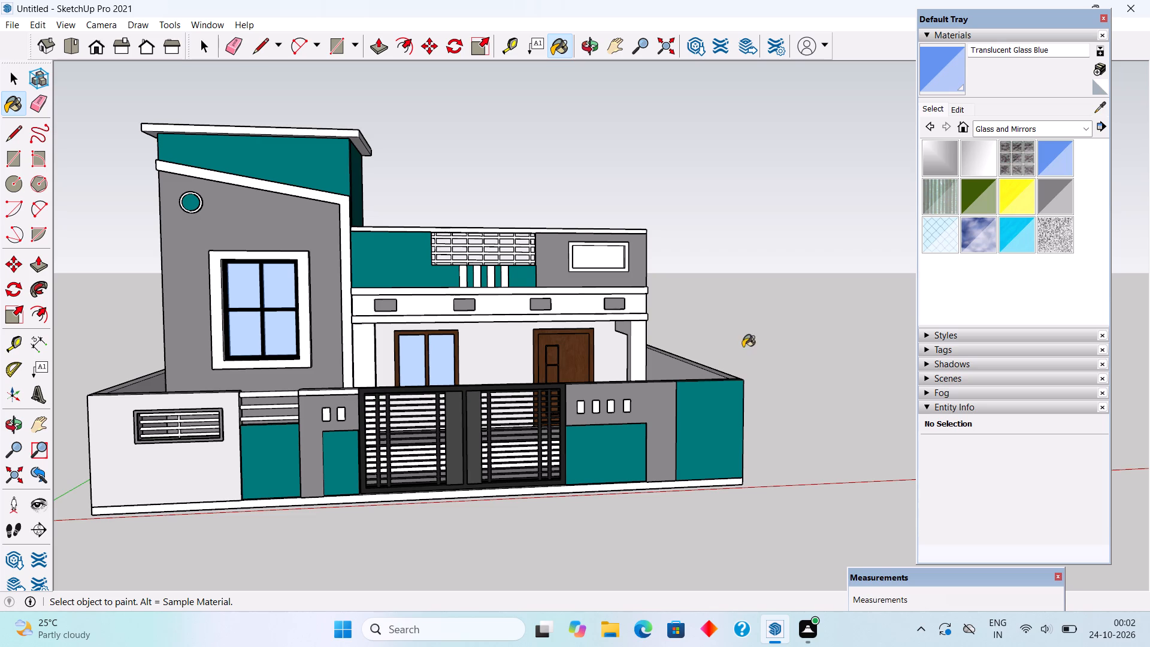
# Edit the Translucent Glass Blue material, raising its colour brightness to the maximum.
pyautogui.moveTo(957, 104); pyautogui.dragTo(964, 100)
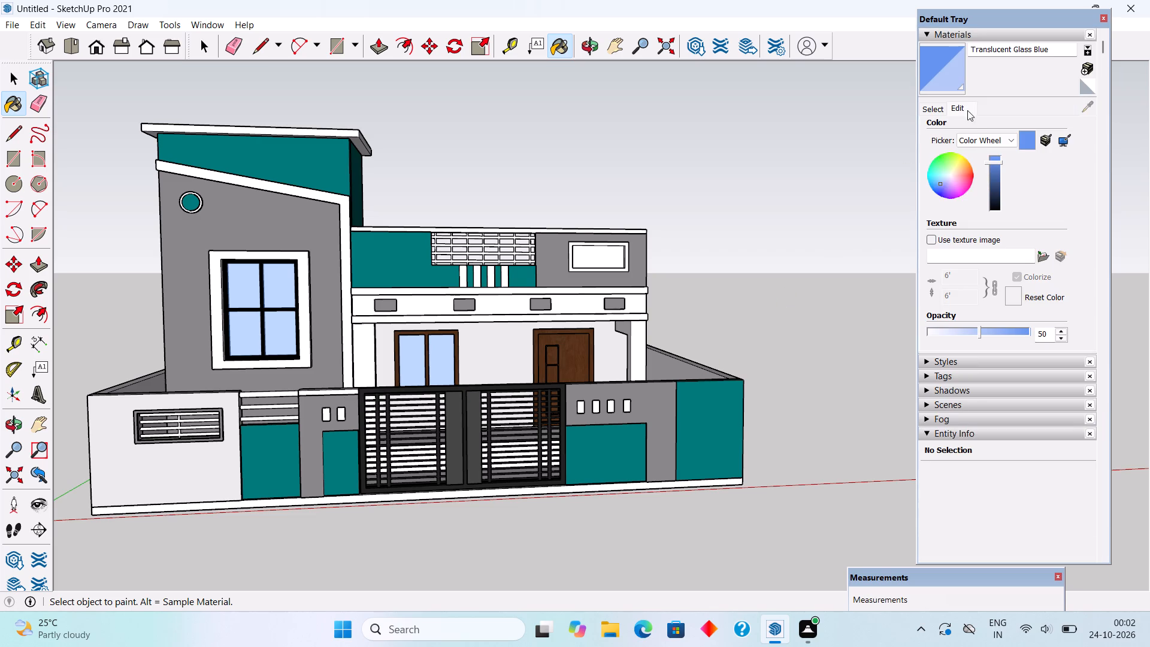
pyautogui.moveTo(995, 162); pyautogui.dragTo(995, 159)
pyautogui.moveTo(995, 159); pyautogui.dragTo(995, 156)
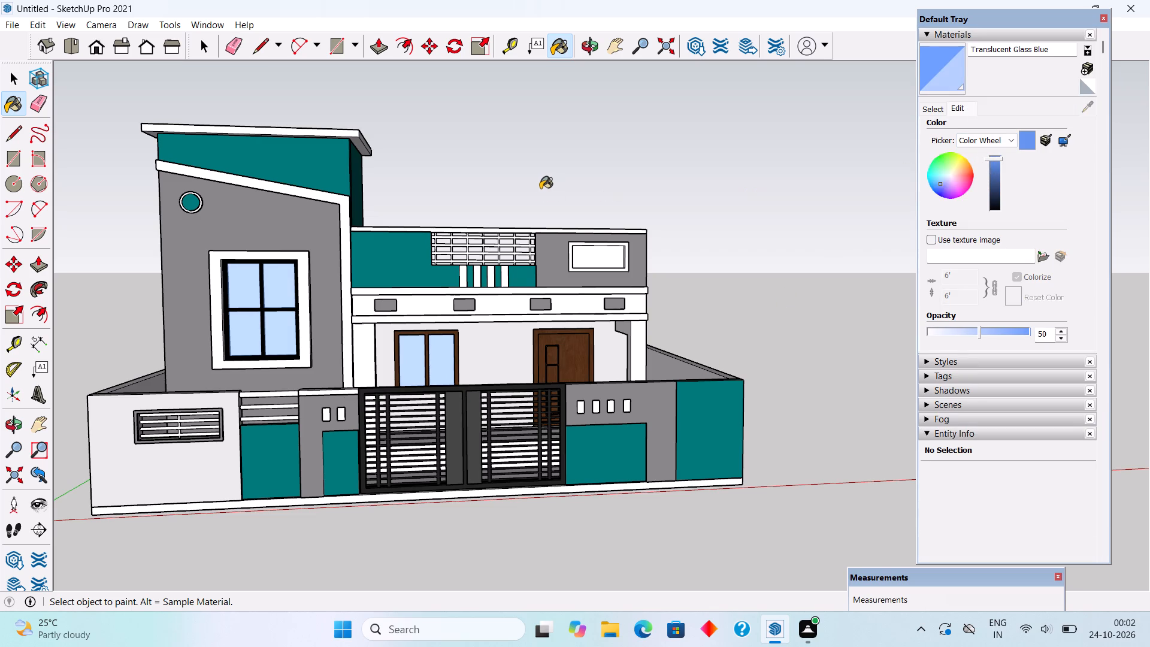
pyautogui.press('space')
pyautogui.press('space')
pyautogui.press('space')
pyautogui.press('space')
pyautogui.press('space')
pyautogui.press('space')
pyautogui.press('space')
pyautogui.press('space')
pyautogui.press('space')
pyautogui.press('space')
pyautogui.press('space')
pyautogui.press('space')
pyautogui.press('space')
pyautogui.press('space')
pyautogui.press('space')
pyautogui.press('space')
pyautogui.press('space')
pyautogui.press('space')
pyautogui.press('space')
pyautogui.click(538, 189)
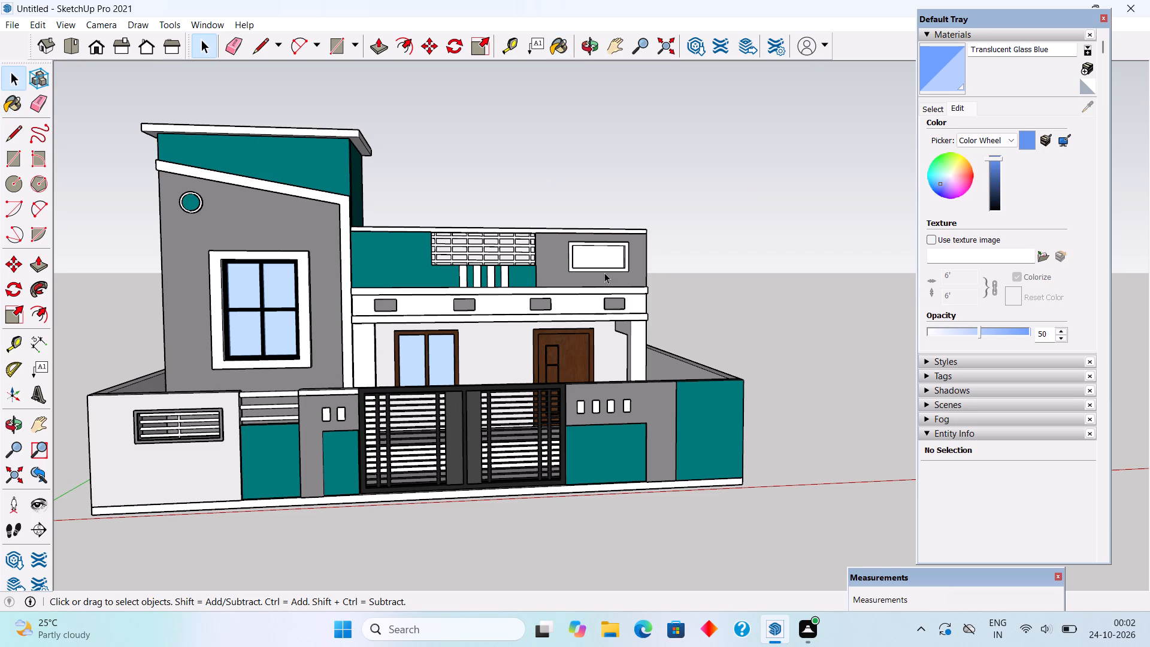
# Inside the tower's roof slab group, extend the slab's end face above the lower roof outward by 8".
pyautogui.scroll(1, 605, 263)
pyautogui.scroll(4, 405, 146)
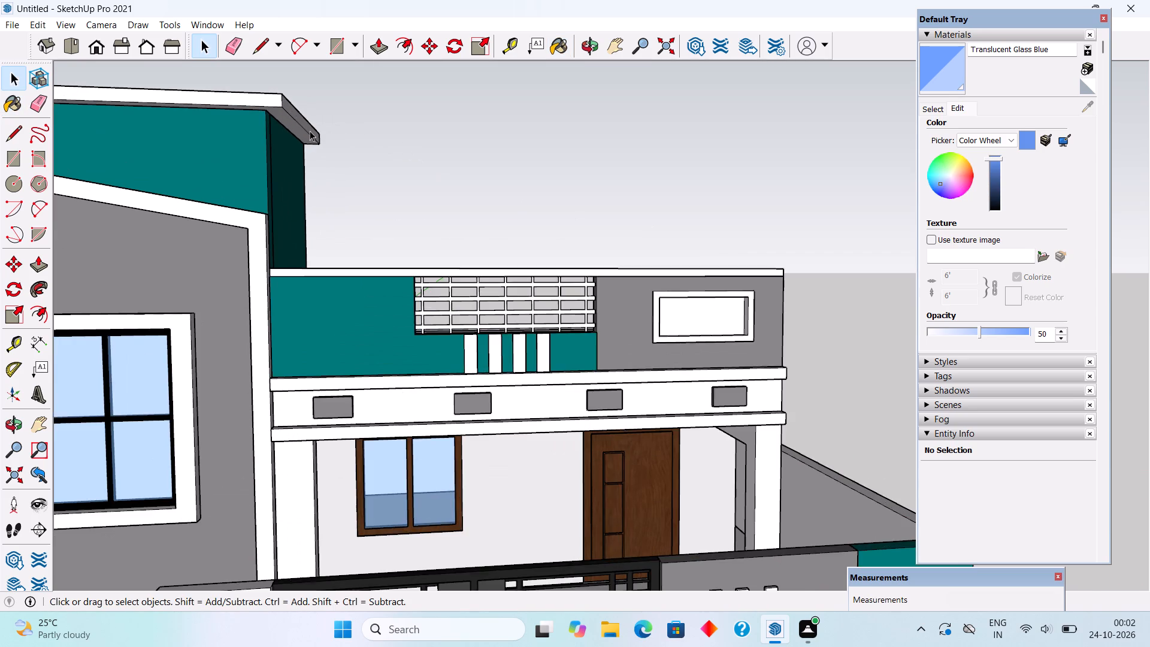
pyautogui.scroll(4, 290, 114)
pyautogui.tripleClick(290, 113)
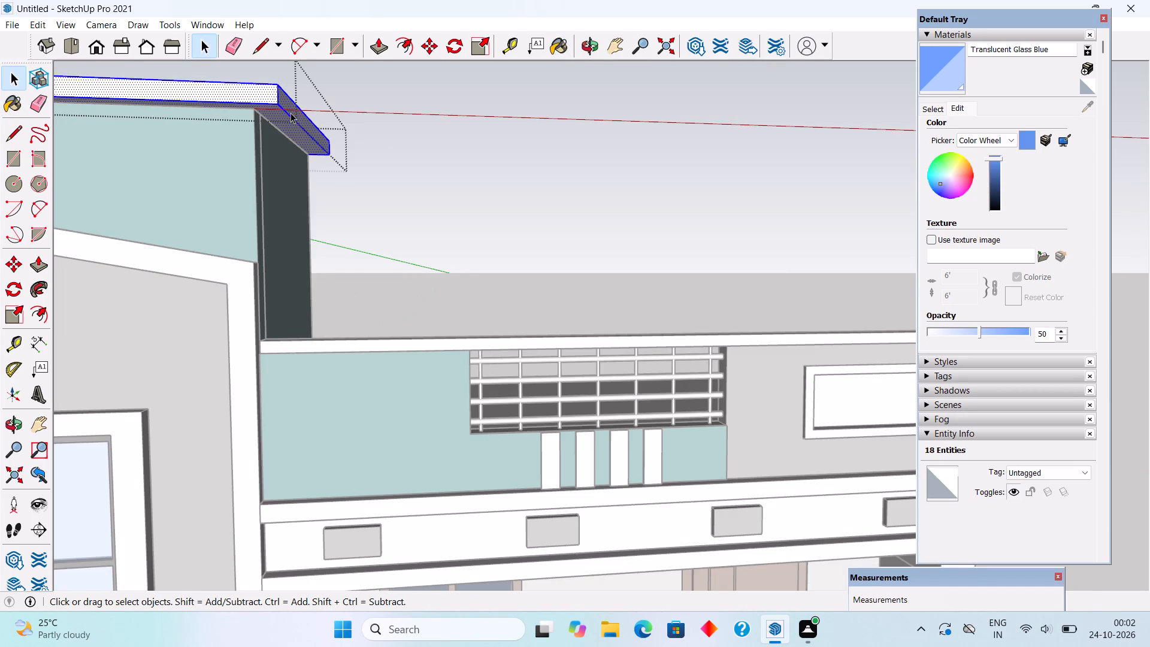
pyautogui.press('p')
pyautogui.click(291, 105)
pyautogui.click(304, 114)
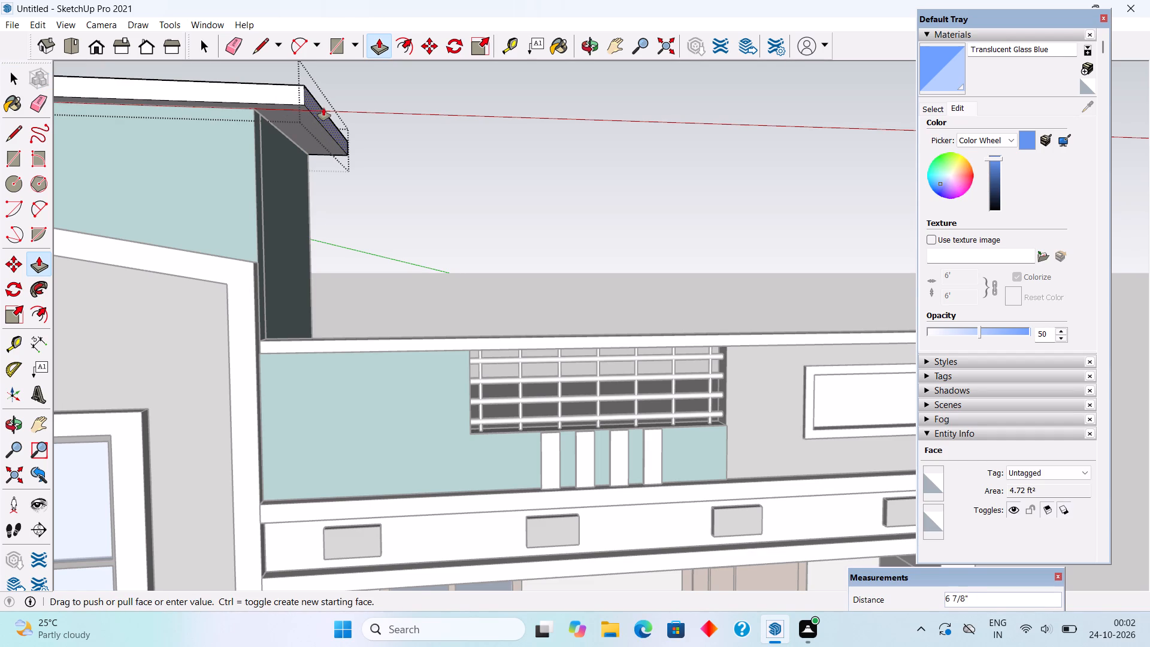
pyautogui.write('8"')
pyautogui.press('Return')
pyautogui.press('space')
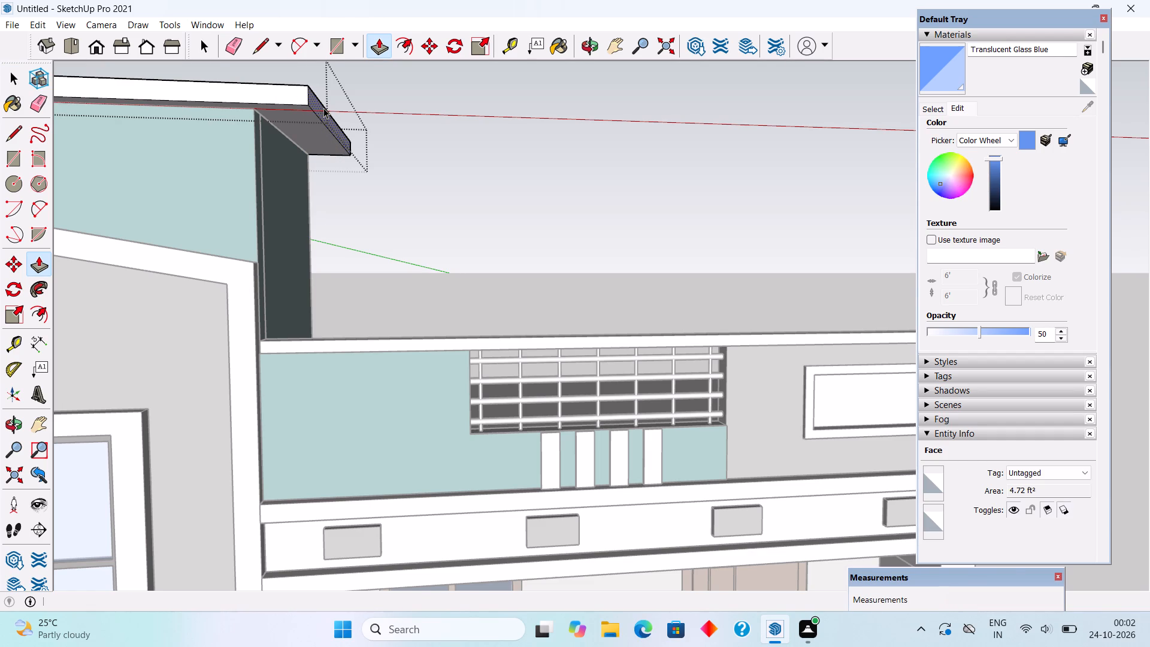
pyautogui.scroll(-9, 326, 109)
pyautogui.click(429, 217)
pyautogui.scroll(-5, 425, 217)
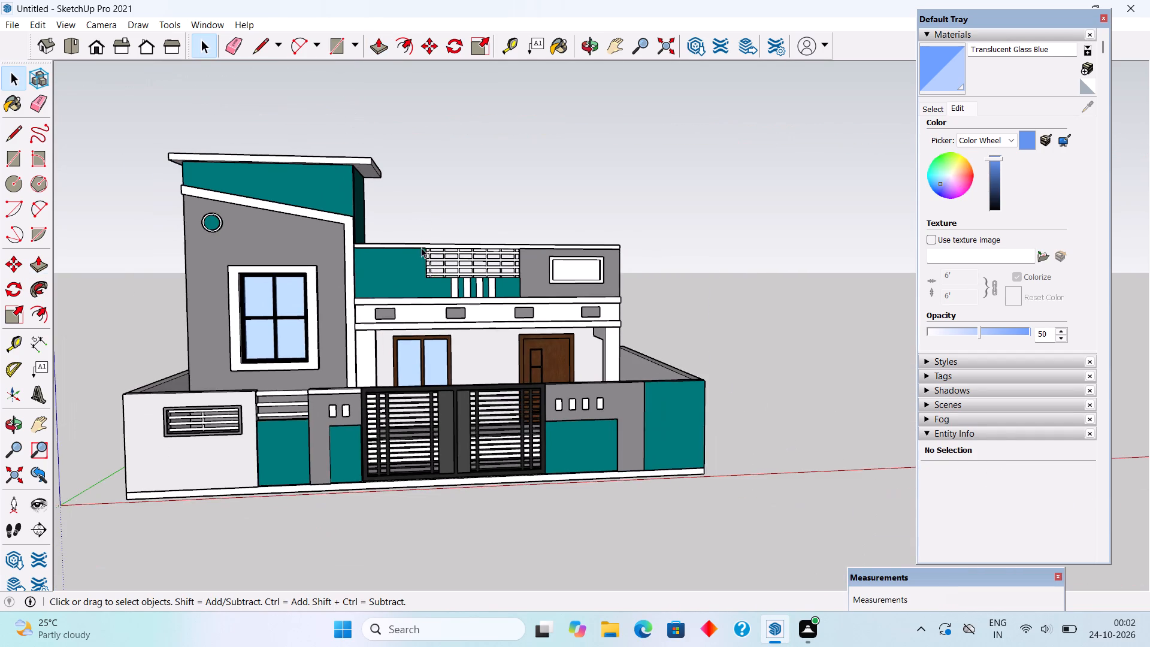
# Examine the finished house's front elevation, tower, gate and boundary walls from several front viewpoints.
pyautogui.moveTo(432, 235); pyautogui.dragTo(478, 195, button='middle')
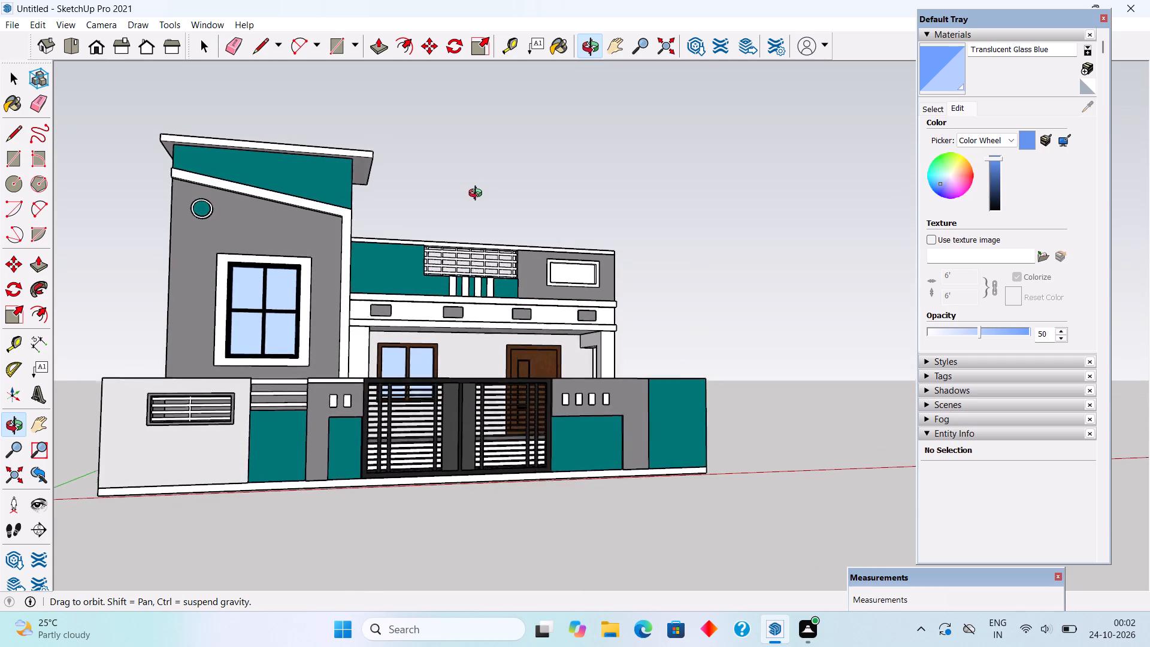
pyautogui.moveTo(478, 195); pyautogui.dragTo(415, 222, button='middle')
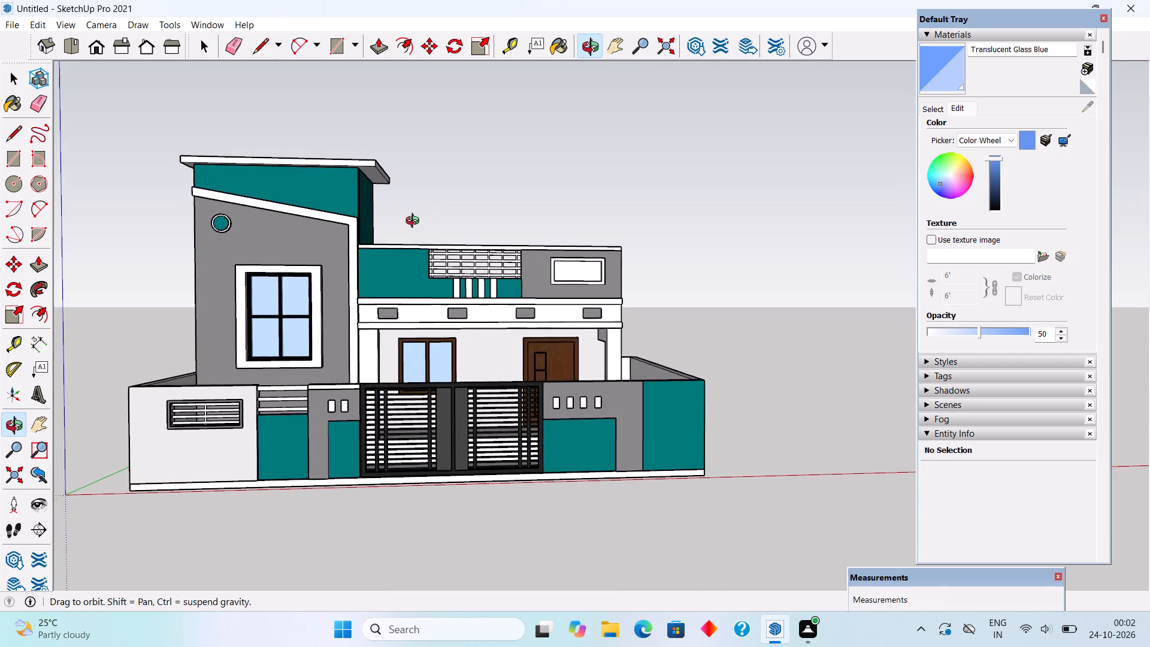
pyautogui.moveTo(415, 222); pyautogui.dragTo(374, 186, button='middle')
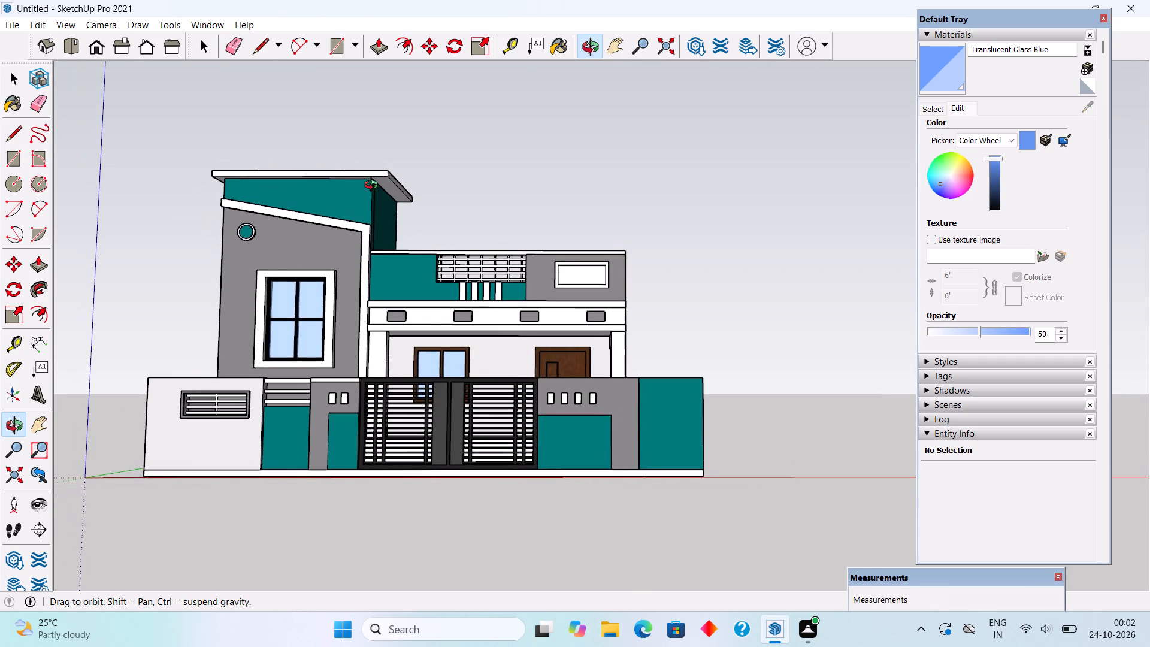
pyautogui.moveTo(374, 186); pyautogui.dragTo(373, 186, button='middle')
pyautogui.scroll(1, 373, 186)
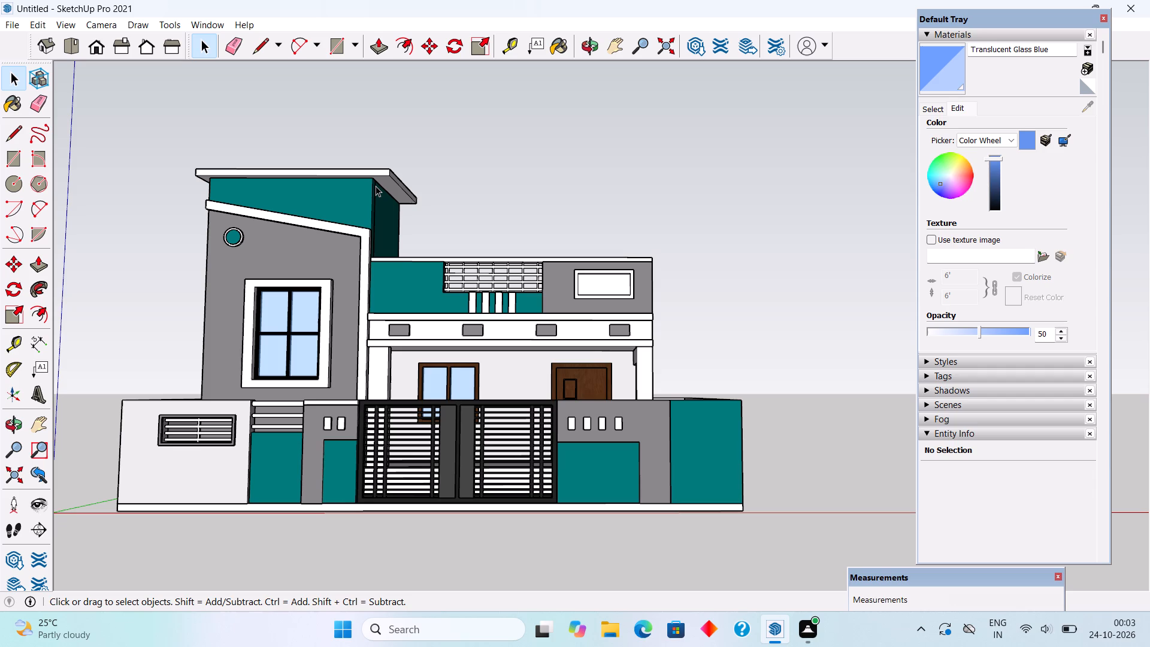
pyautogui.moveTo(408, 235); pyautogui.dragTo(500, 294, button='middle')
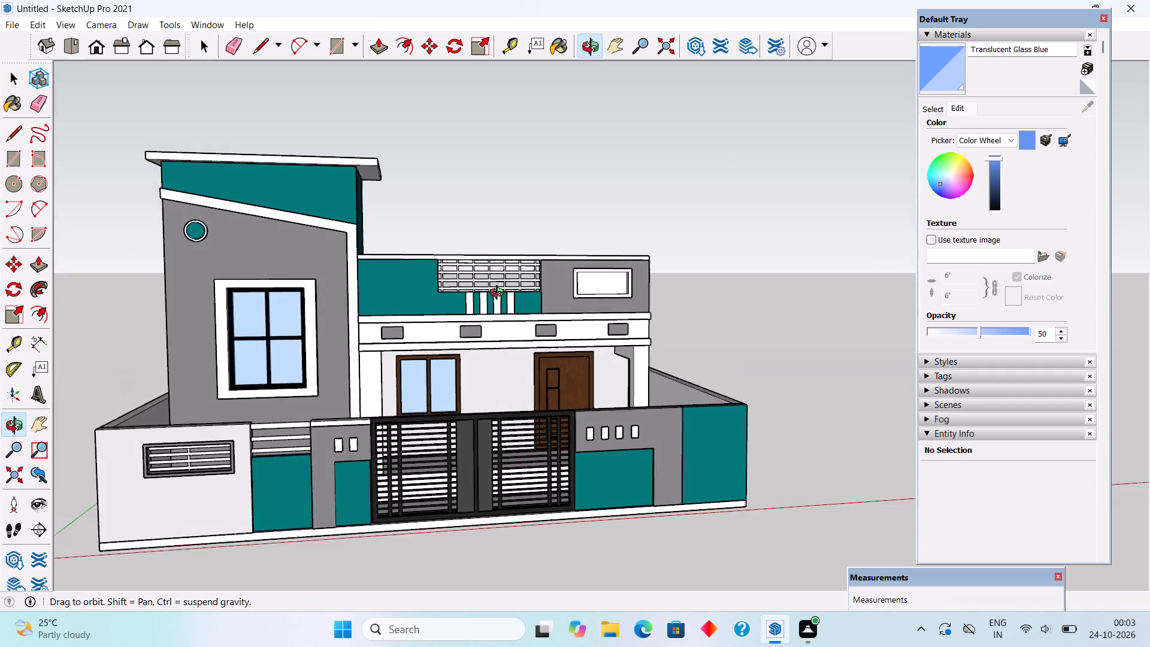
pyautogui.moveTo(500, 294); pyautogui.dragTo(502, 270, button='middle')
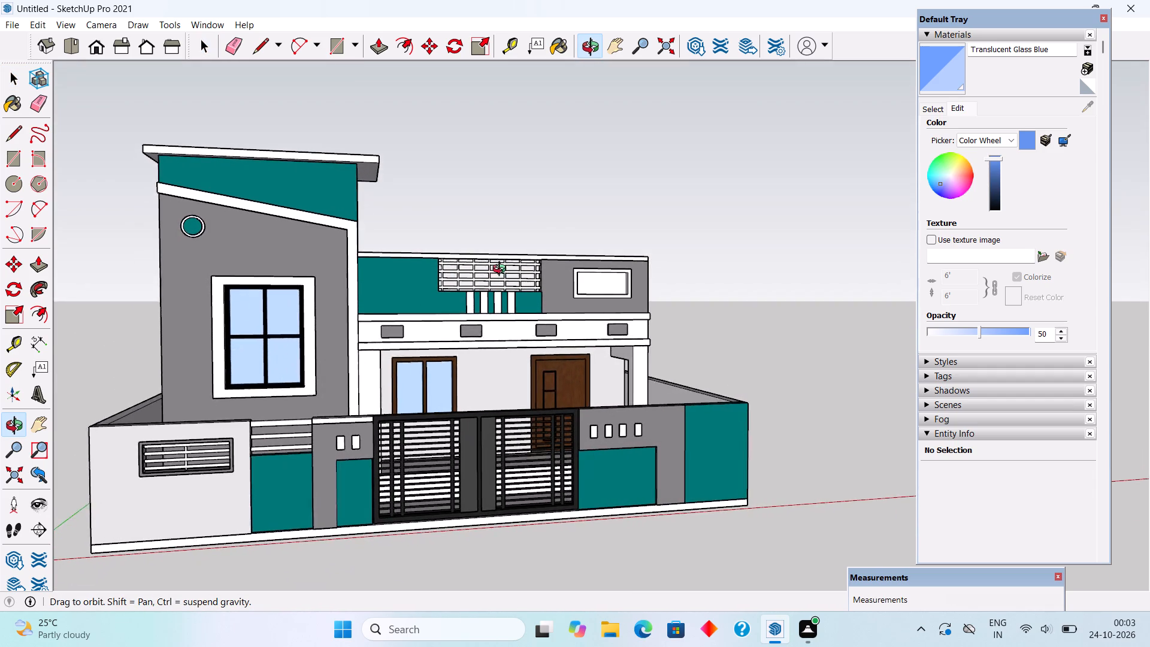
pyautogui.moveTo(502, 270); pyautogui.dragTo(498, 229, button='middle')
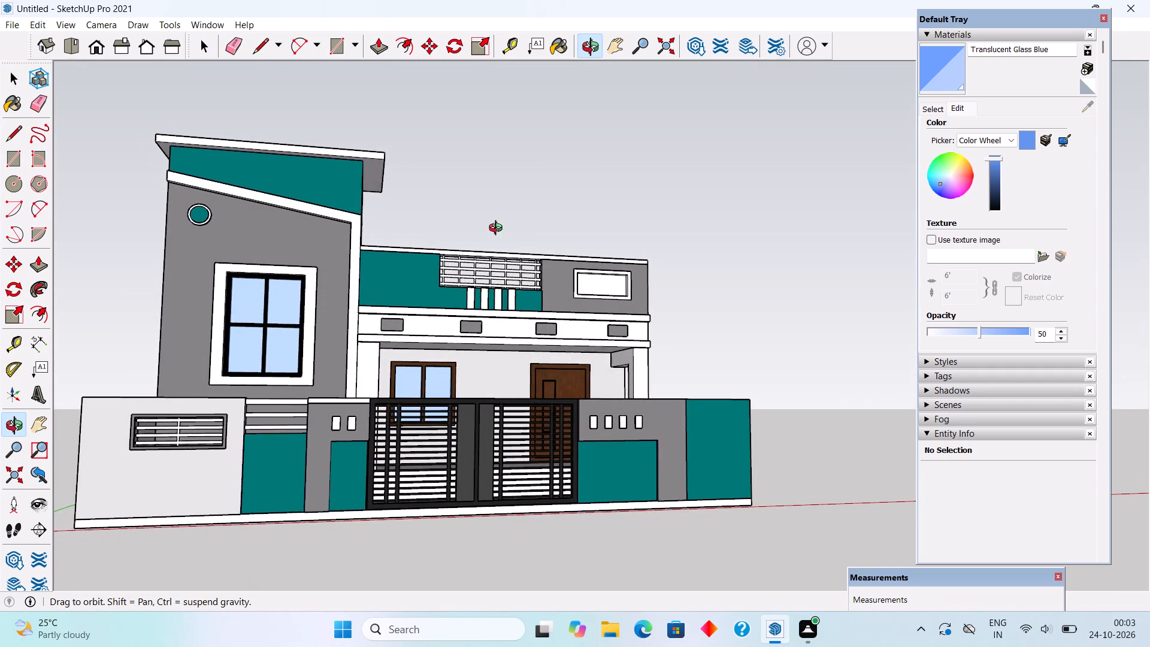
pyautogui.moveTo(498, 229); pyautogui.dragTo(490, 234, button='middle')
pyautogui.scroll(-1, 490, 234)
pyautogui.moveTo(468, 234); pyautogui.dragTo(457, 234, button='middle')
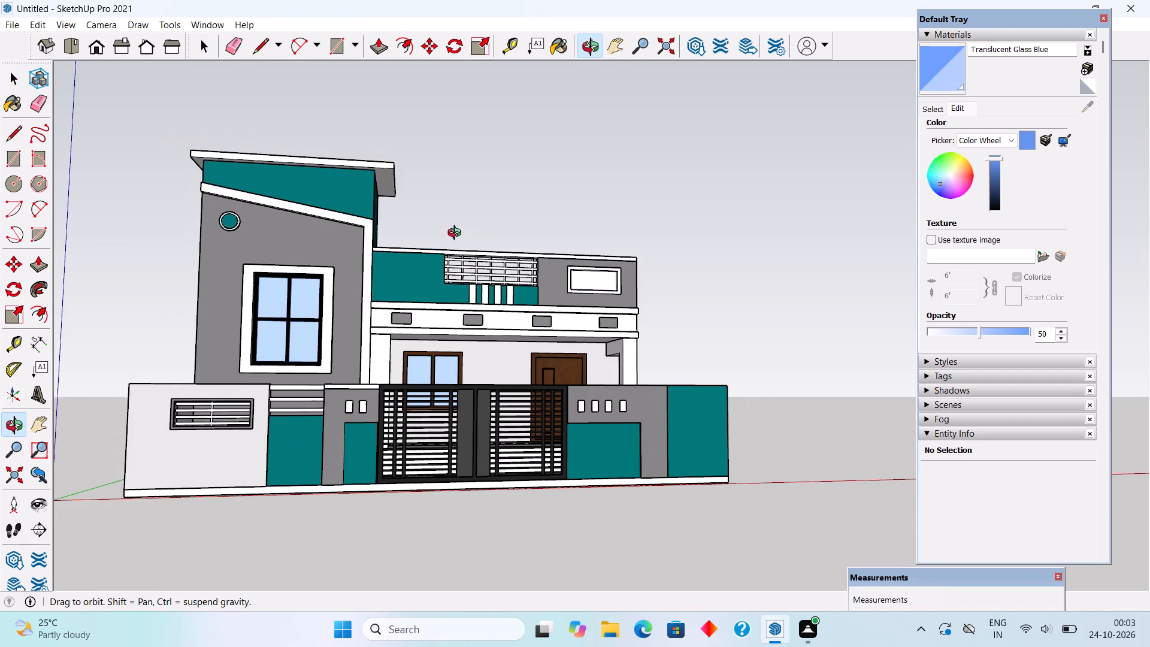
pyautogui.moveTo(457, 234); pyautogui.dragTo(454, 249, button='middle')
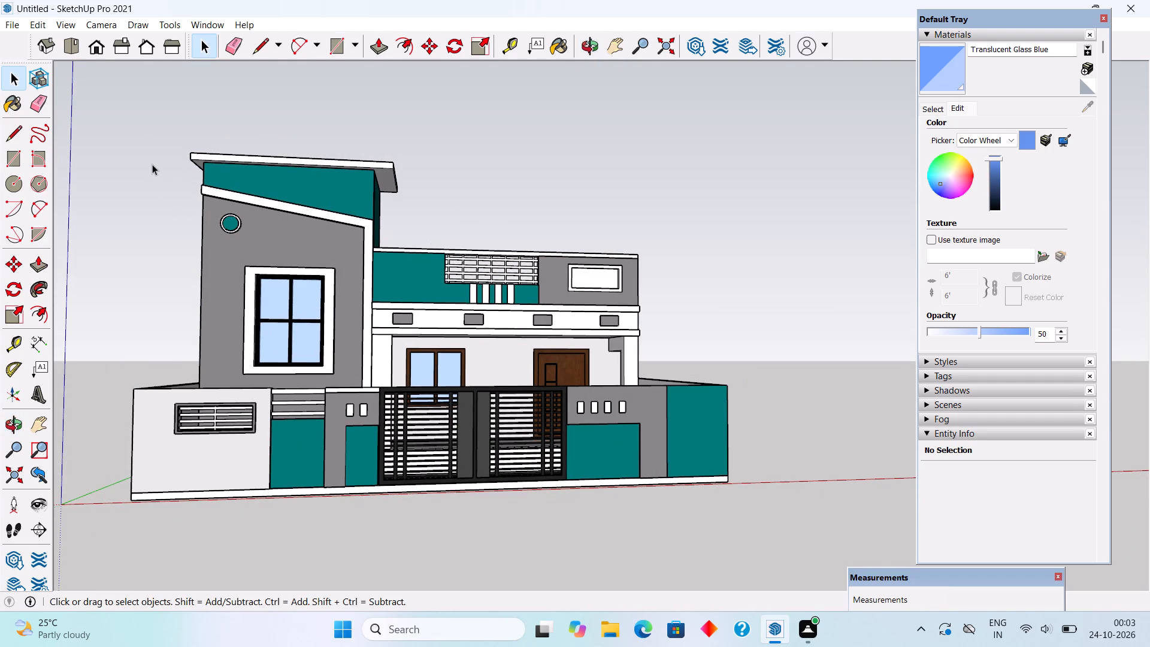
pyautogui.scroll(2, 152, 164)
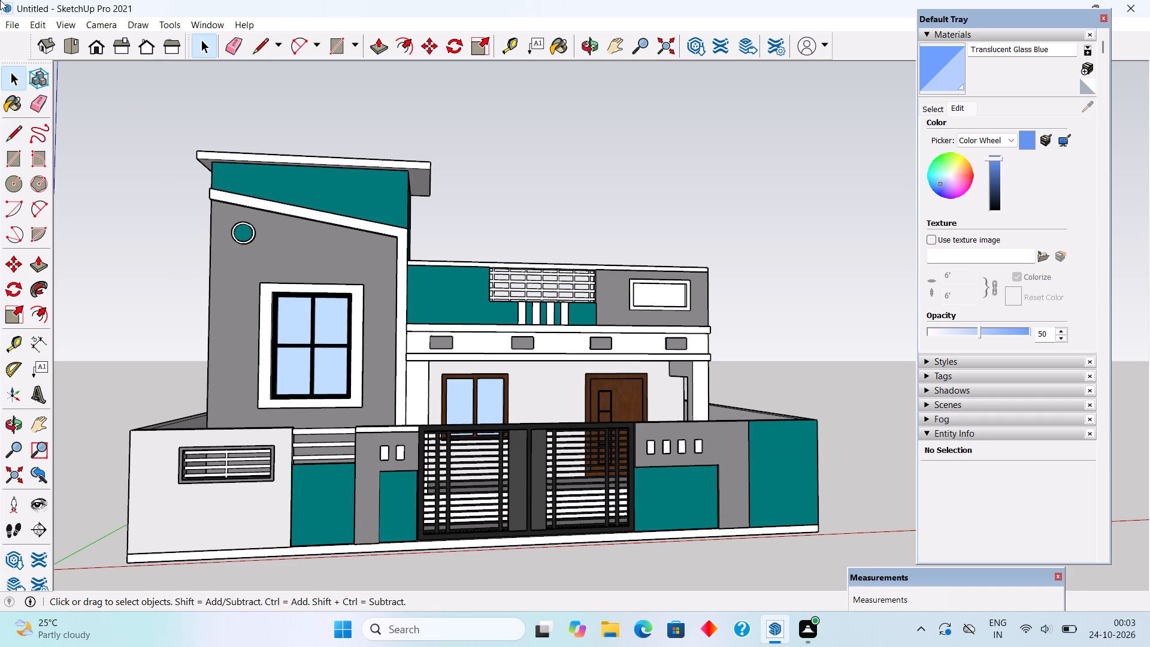
# Save the model in the Downloads folder as a SketchUp model named "elevation 29".
pyautogui.click(13, 20)
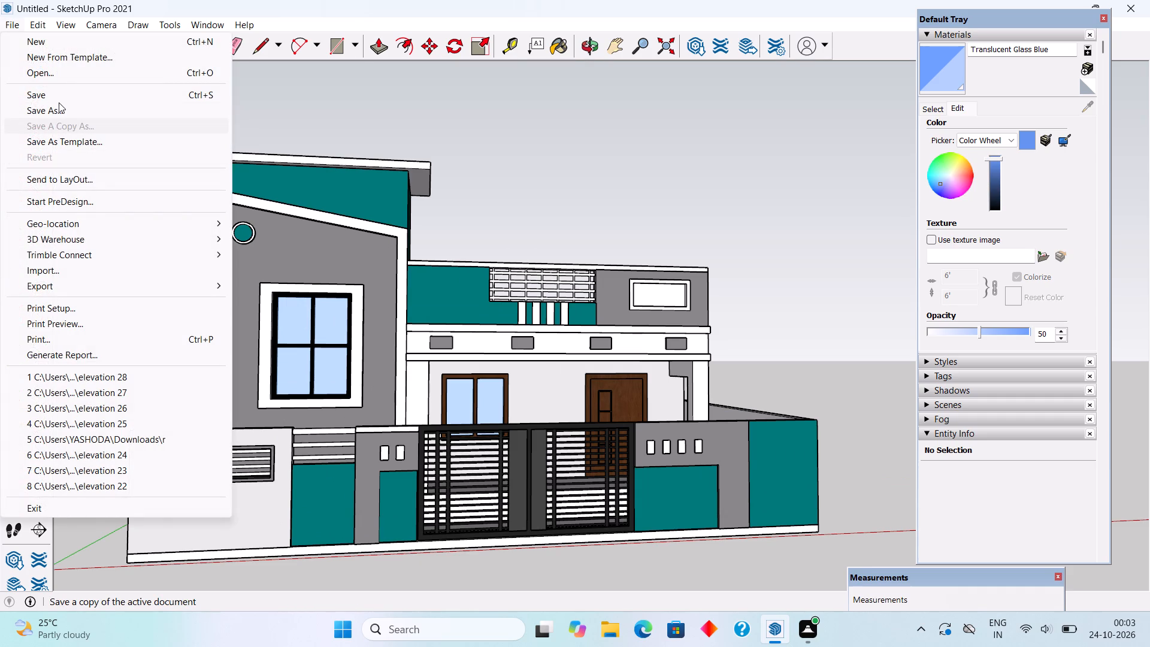
pyautogui.click(59, 102)
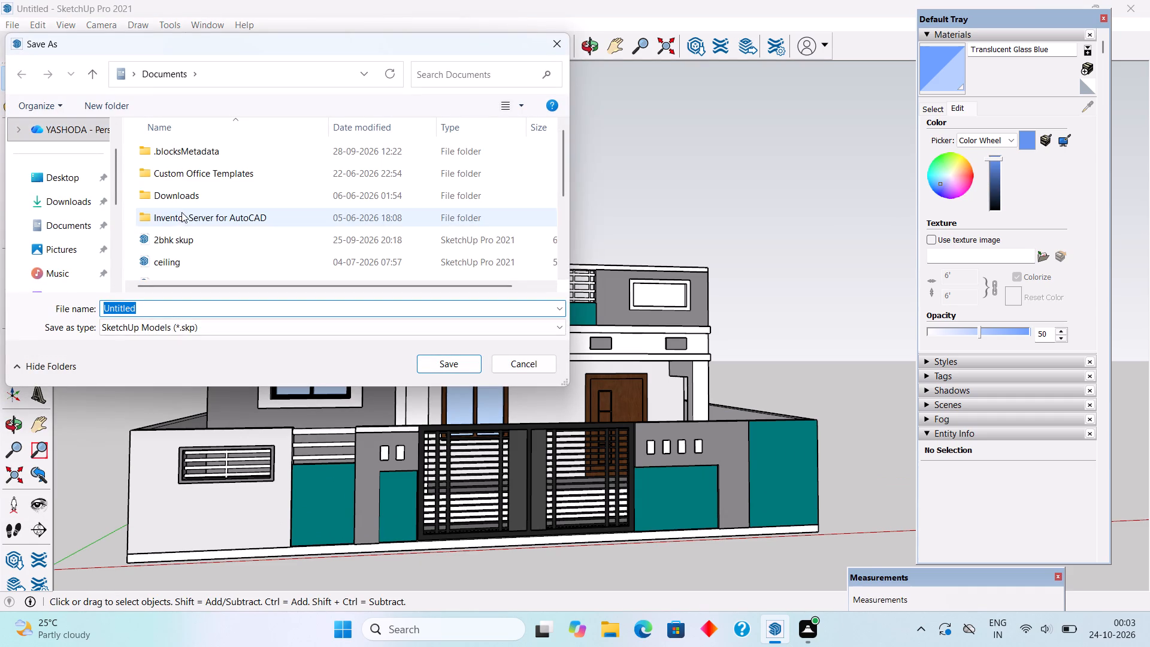
pyautogui.click(65, 195)
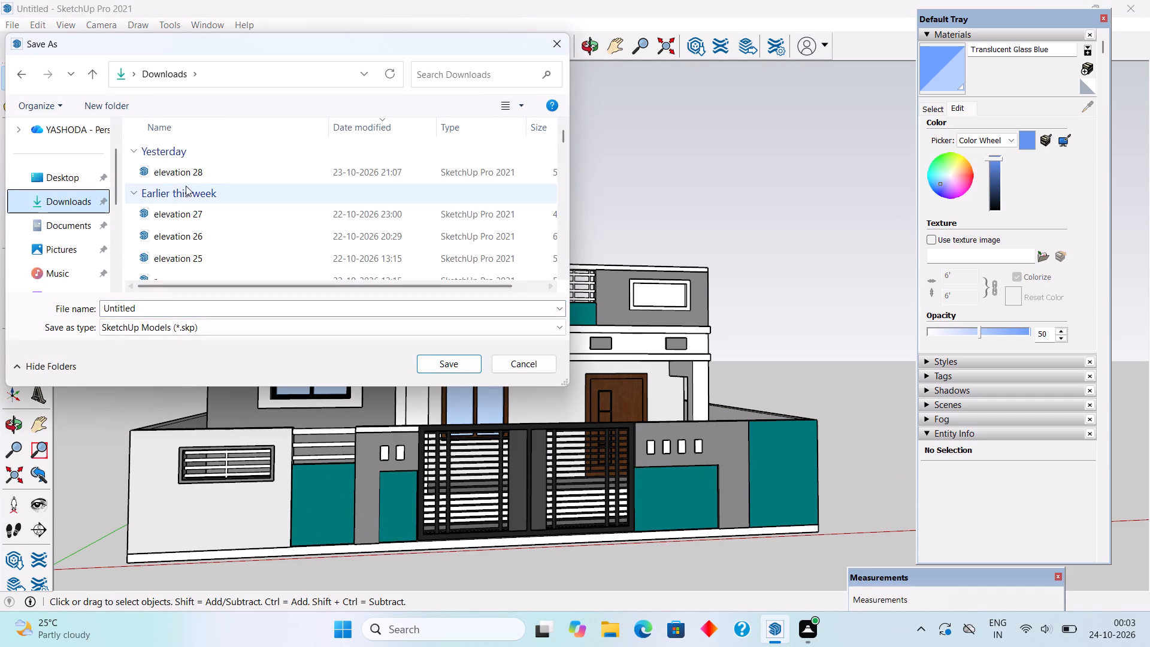
pyautogui.click(184, 306)
pyautogui.press('BackSpace')
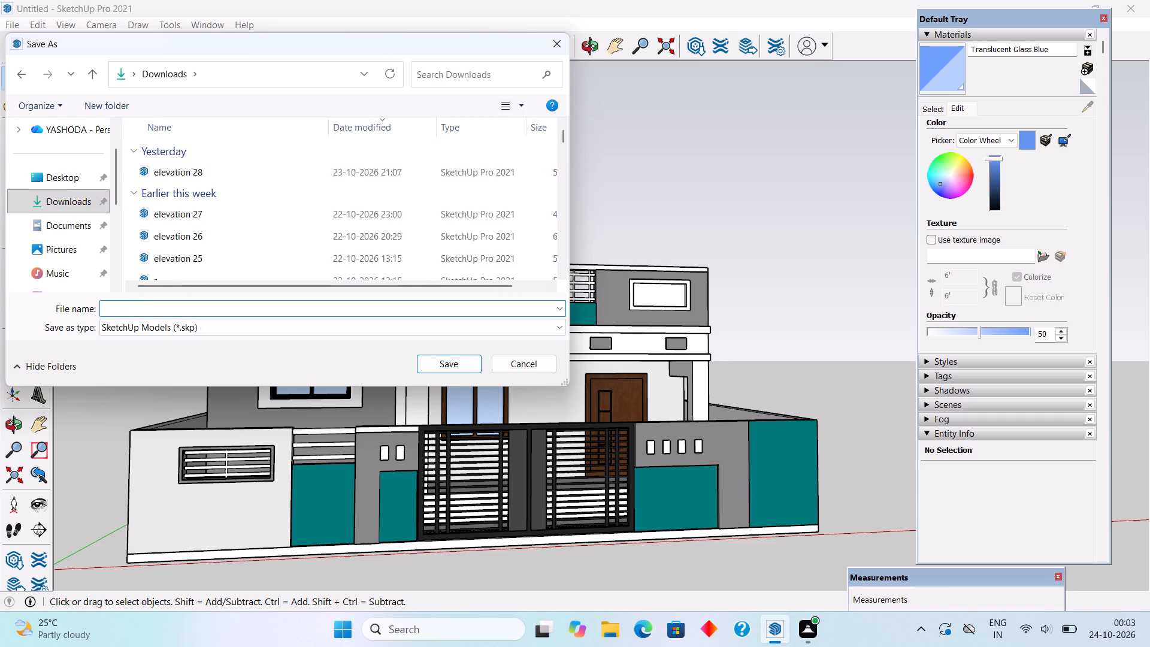
pyautogui.write('eleva')
pyautogui.write('tion')
pyautogui.press('space')
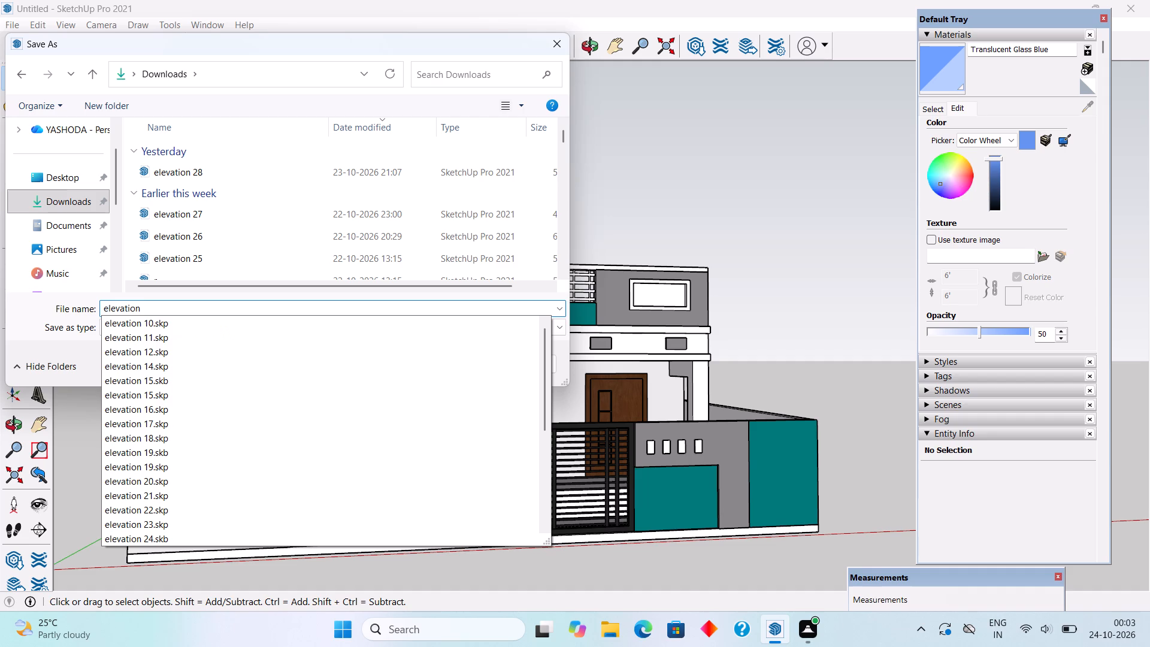
pyautogui.press('2')
pyautogui.press('9')
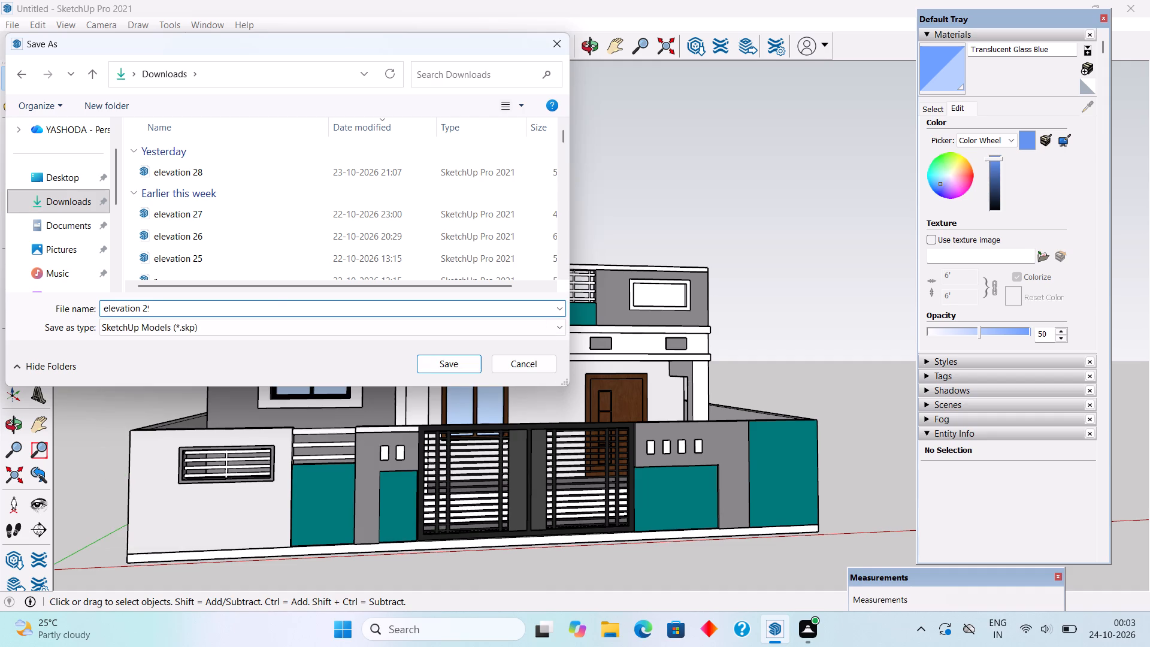
pyautogui.press('Return')
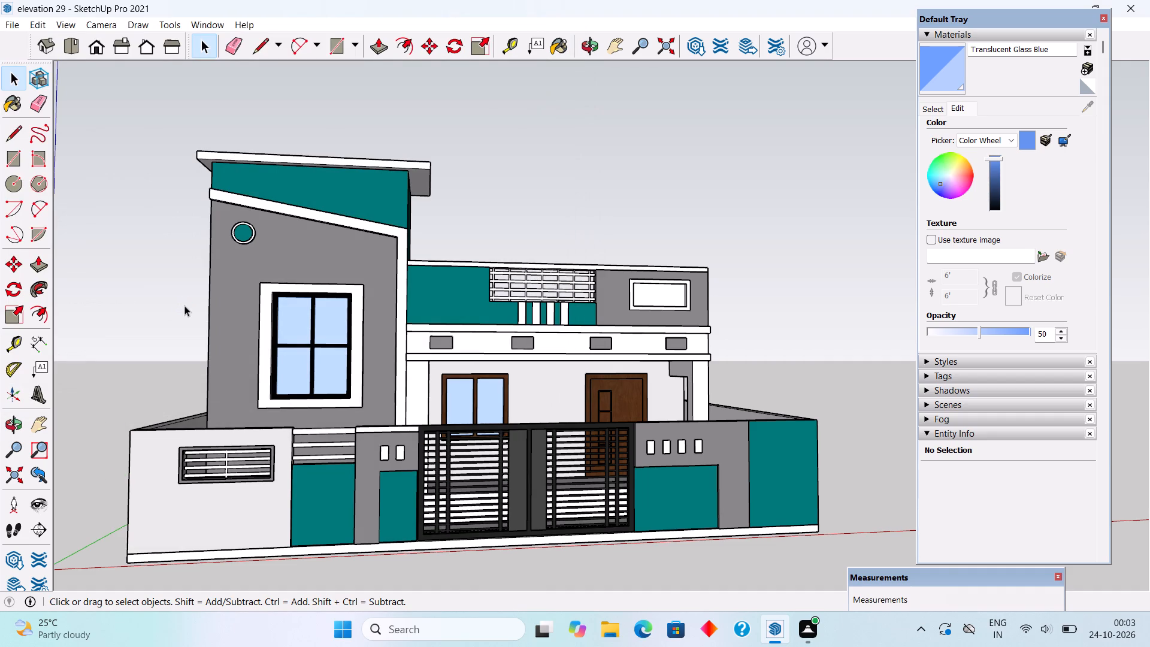